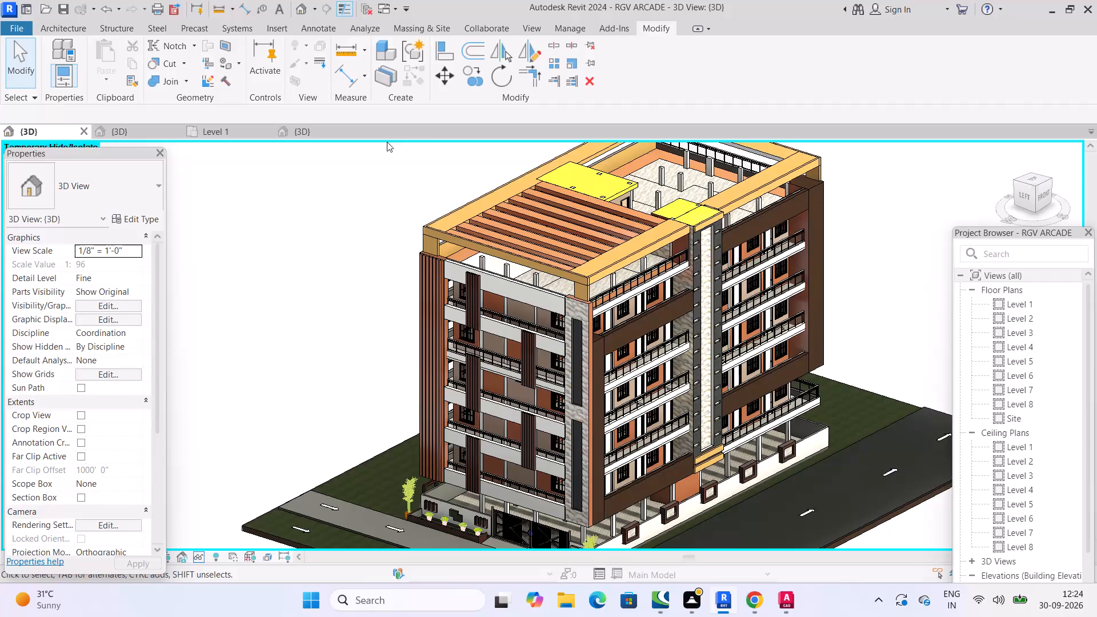
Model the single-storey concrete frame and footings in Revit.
Examine the exterior of the RGV ARCADE building in the 3D view from its front and side.
left_click(32, 47)
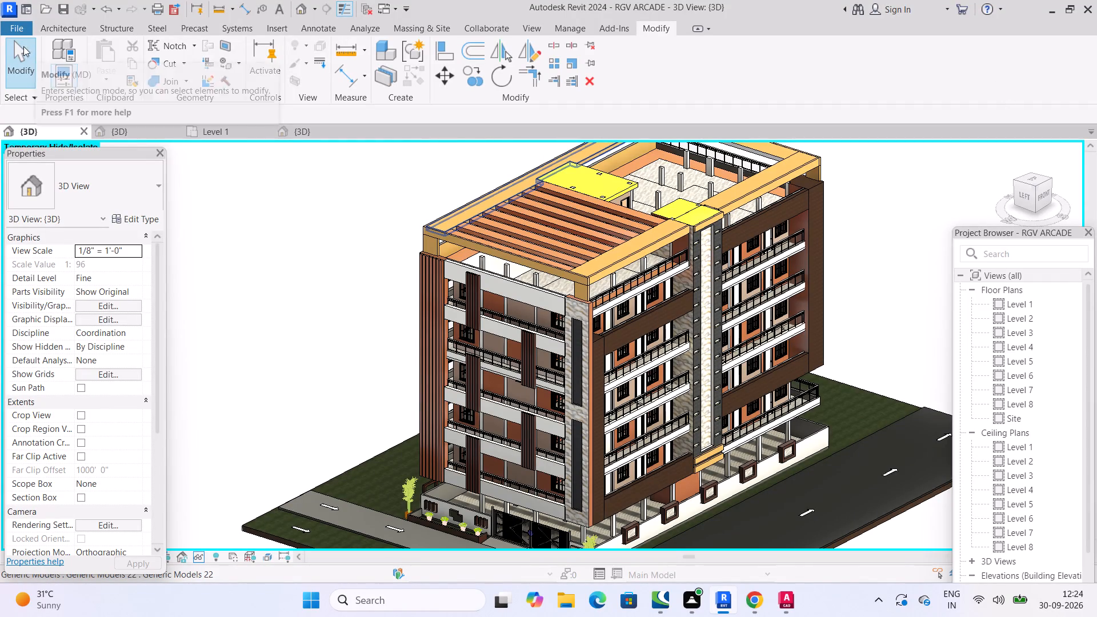
left_click(18, 48)
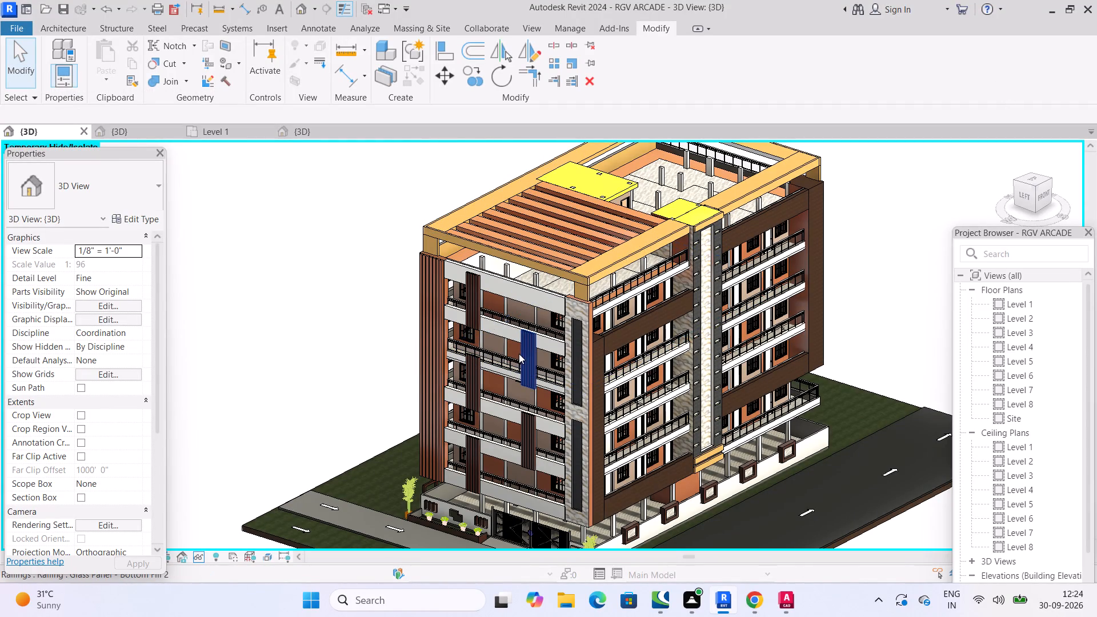
scroll(521, 353, "down", 1)
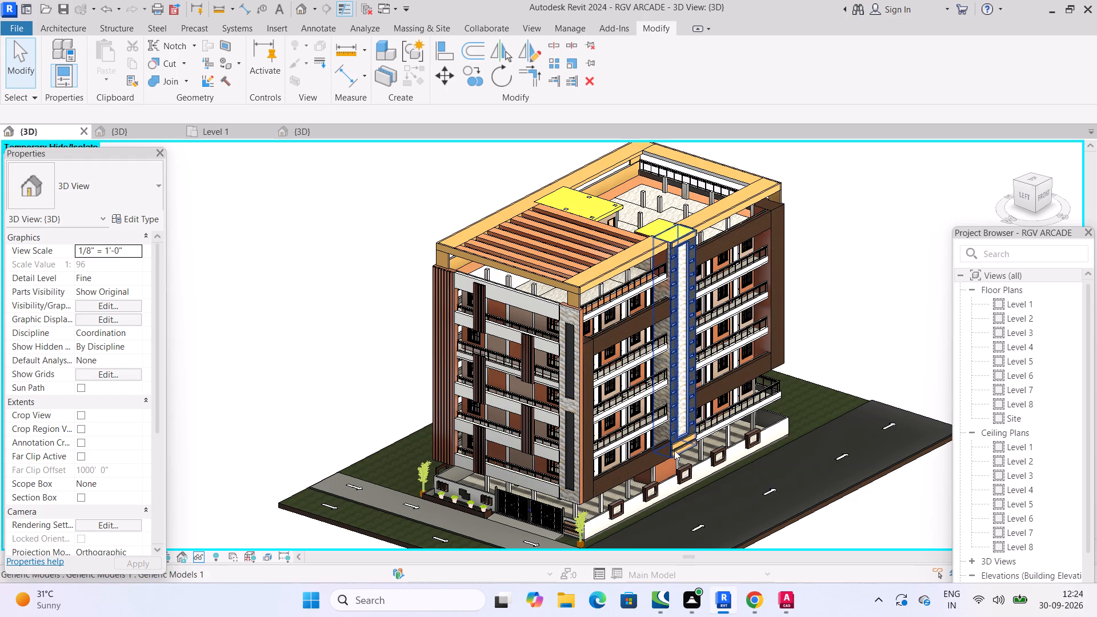
scroll(673, 441, "down", 1)
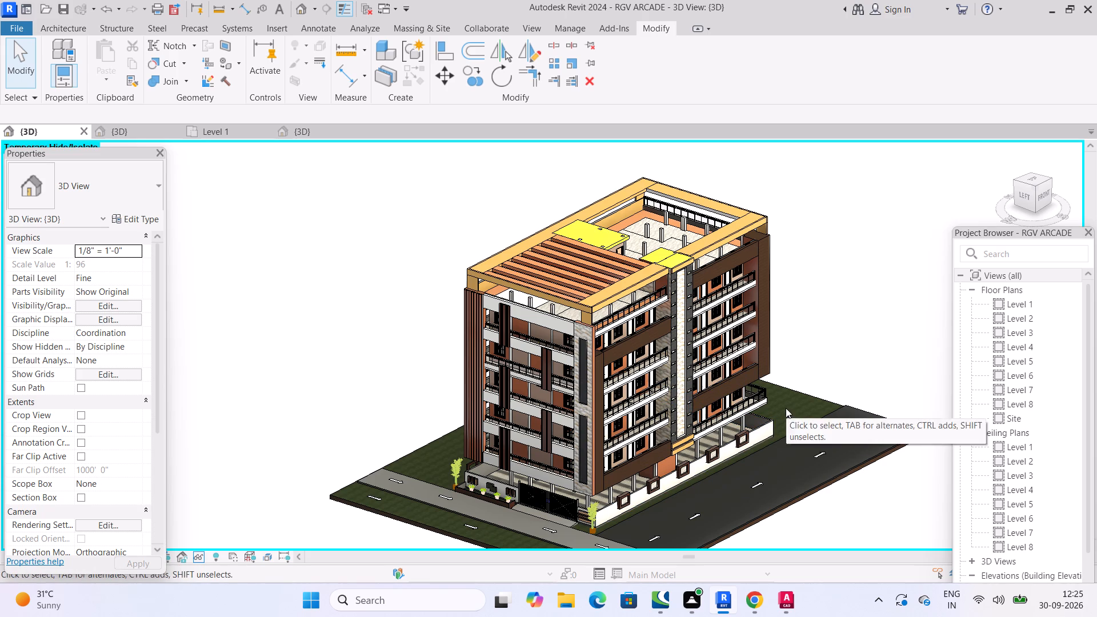
middle_click_drag(816, 440, 761, 402)
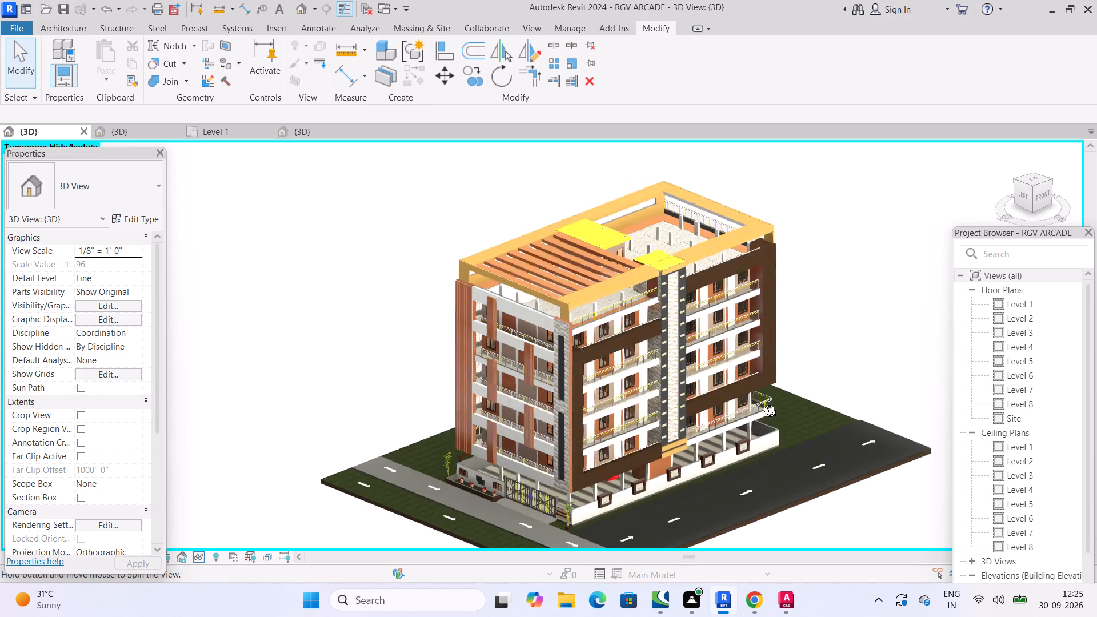
middle_click_drag(761, 402, 732, 371)
scroll(750, 436, "up", 3)
scroll(769, 453, "down", 2)
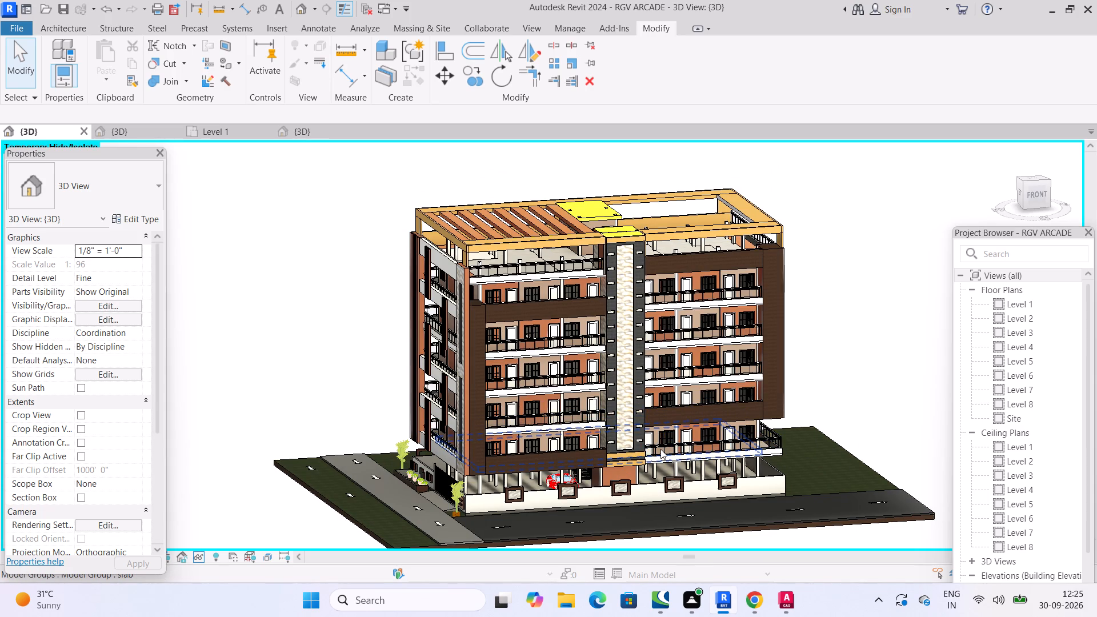
scroll(660, 450, "down", 2)
middle_click_drag(639, 455, 736, 500)
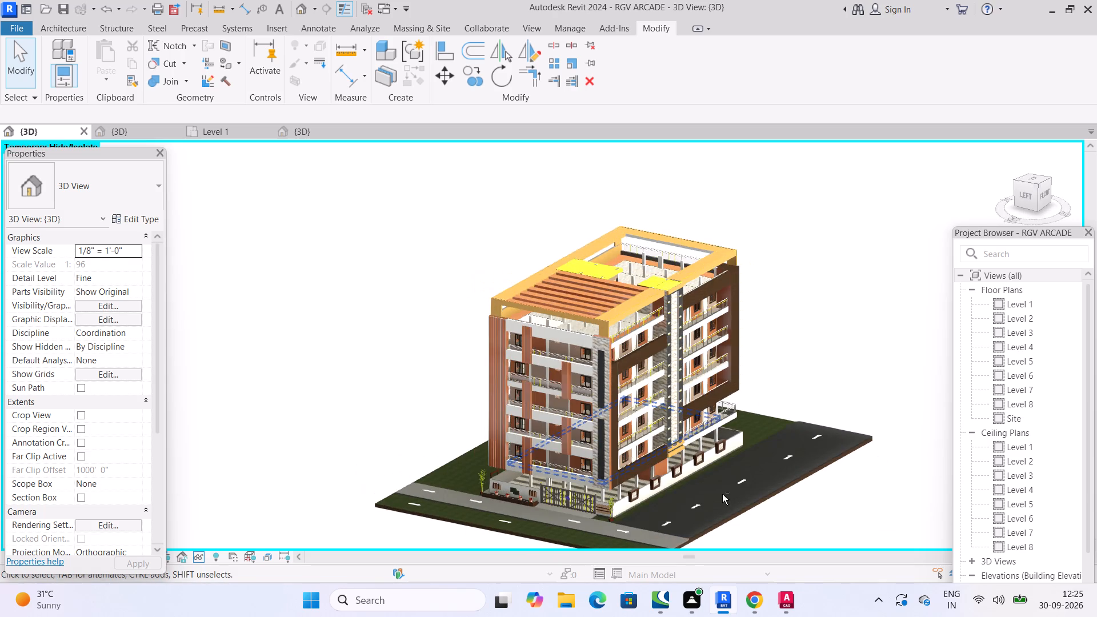
scroll(707, 488, "up", 2)
middle_click_drag(707, 471, 672, 510)
scroll(684, 508, "down", 1)
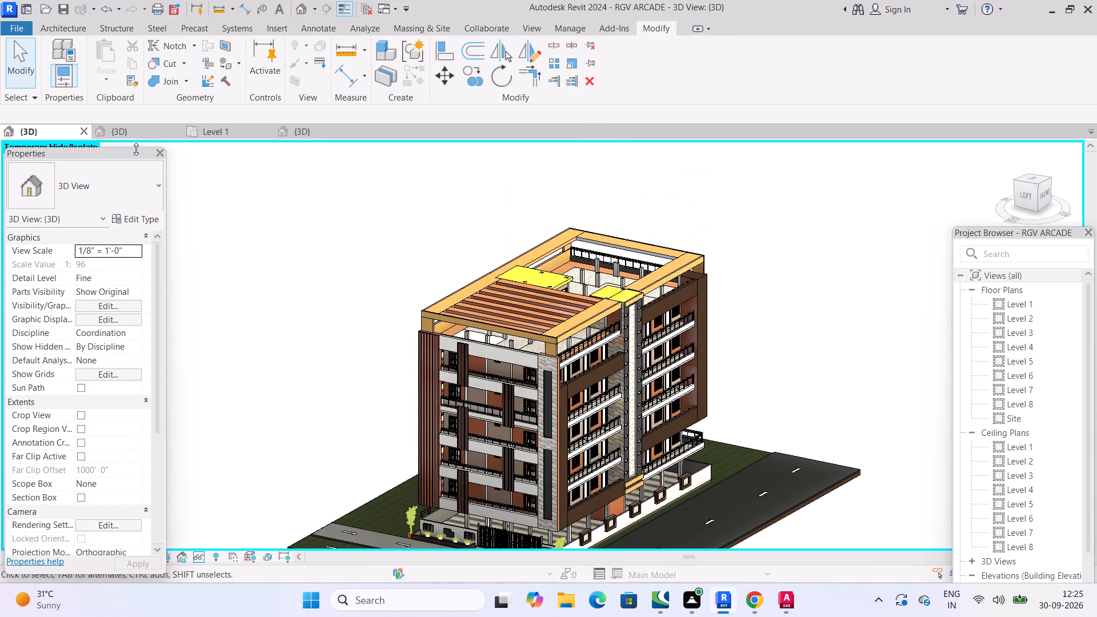
Close all open views of villa project 08, green villa project and RGV ARCADE to return to the home screen.
left_click(130, 133)
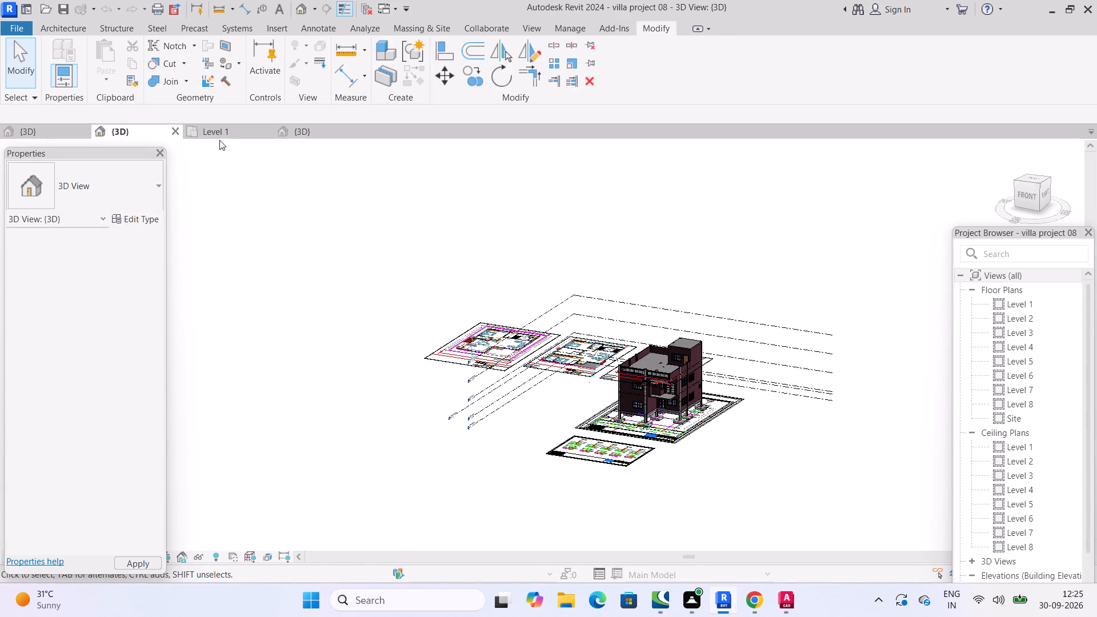
left_click(228, 139)
left_click(177, 128)
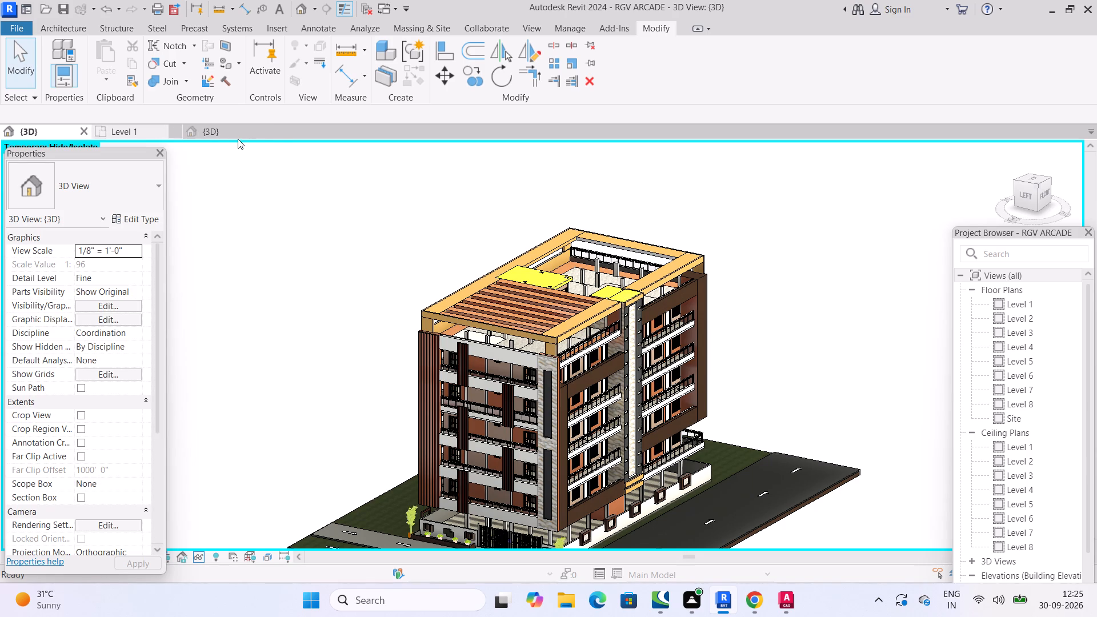
left_click(230, 133)
left_click(145, 130)
left_click(75, 127)
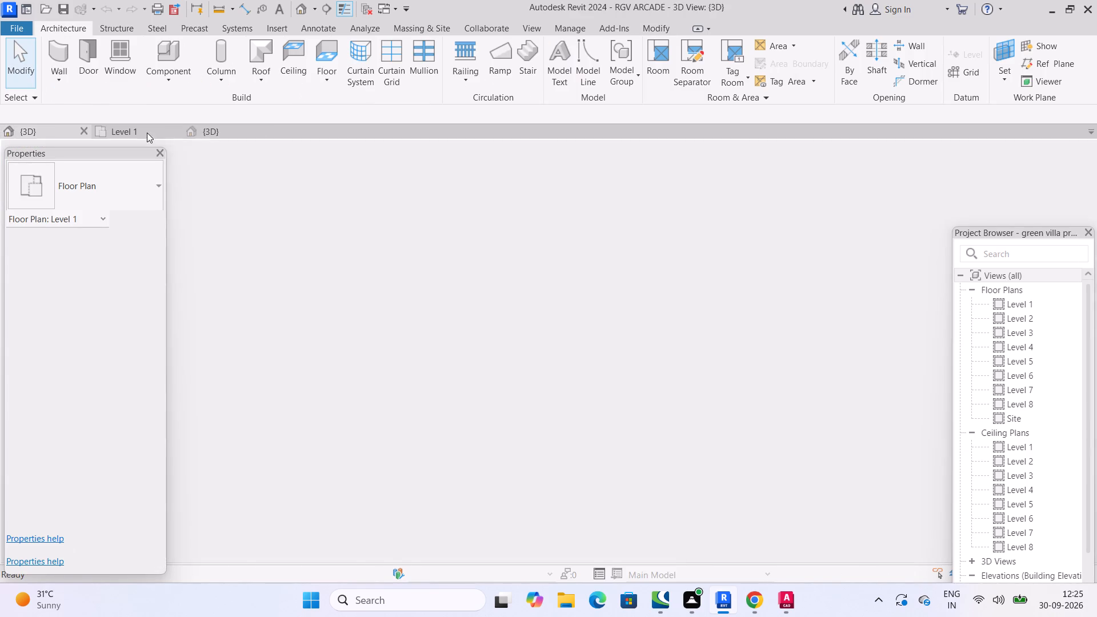
left_click(147, 132)
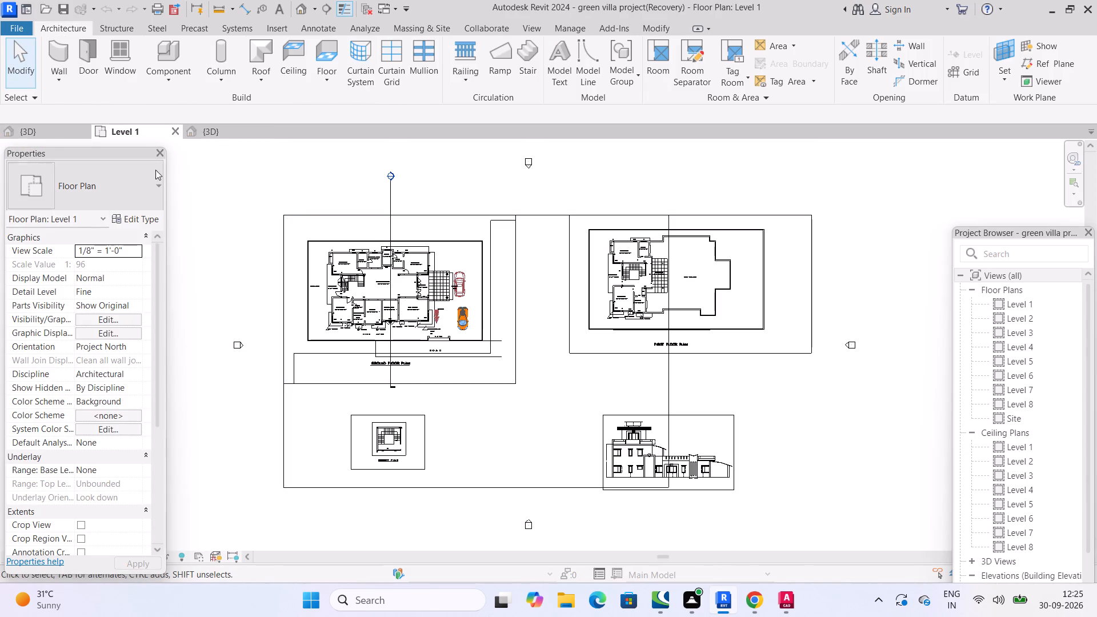
left_click(177, 129)
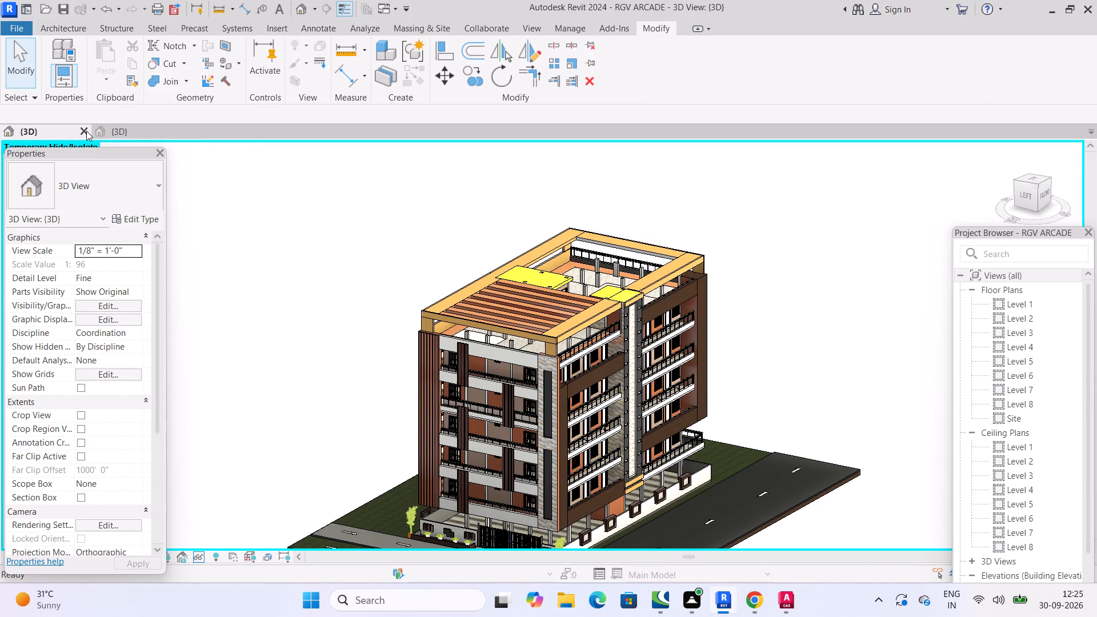
left_click(83, 129)
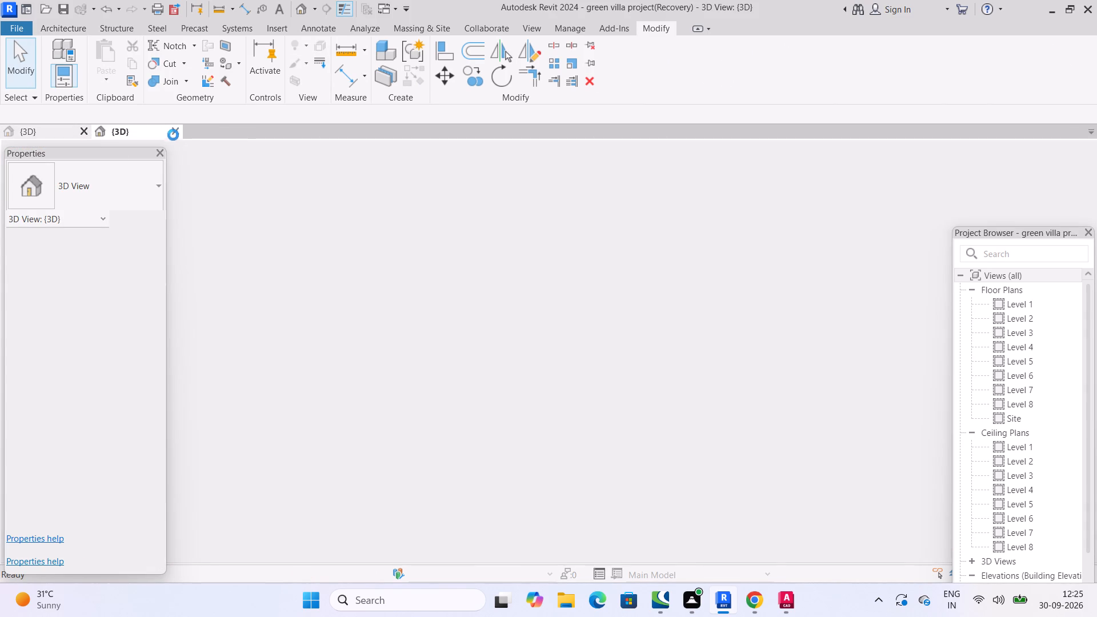
left_click(16, 63)
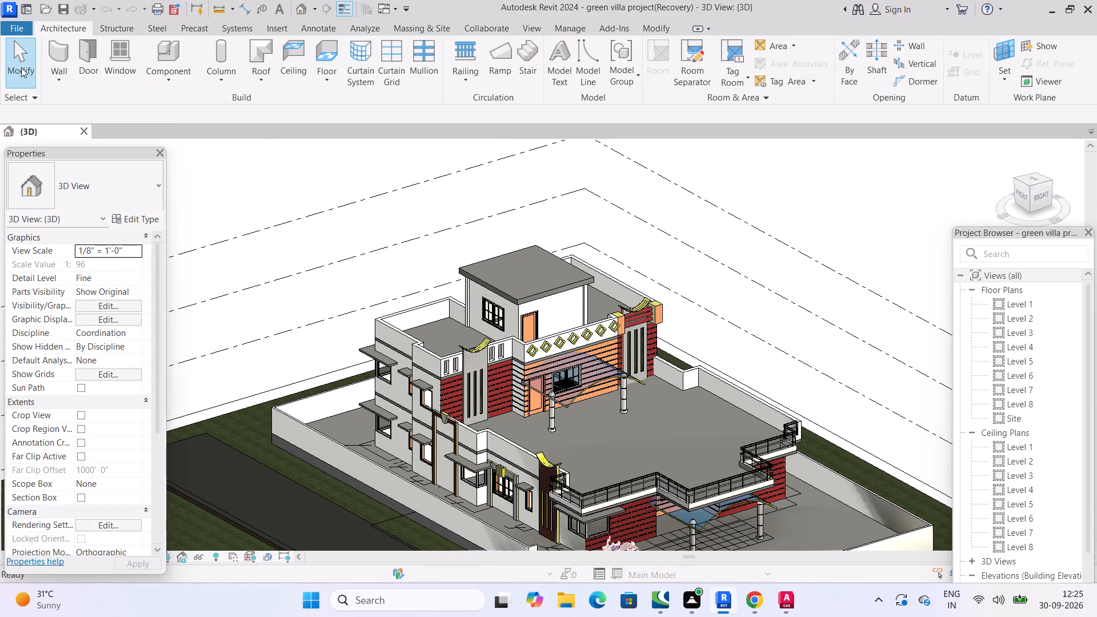
left_click(23, 65)
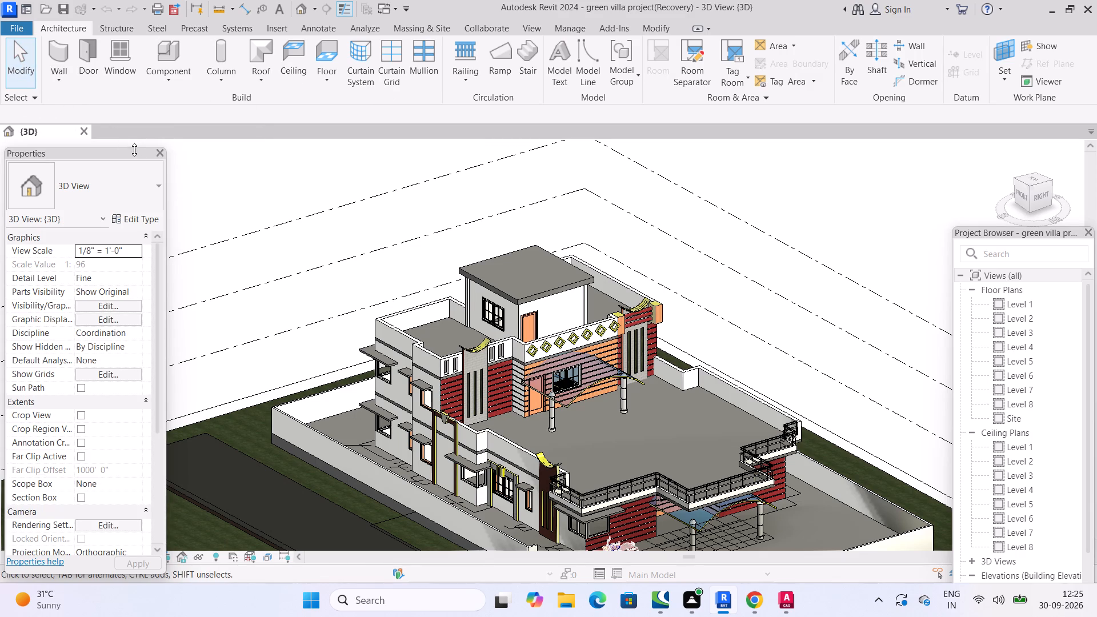
left_click(81, 129)
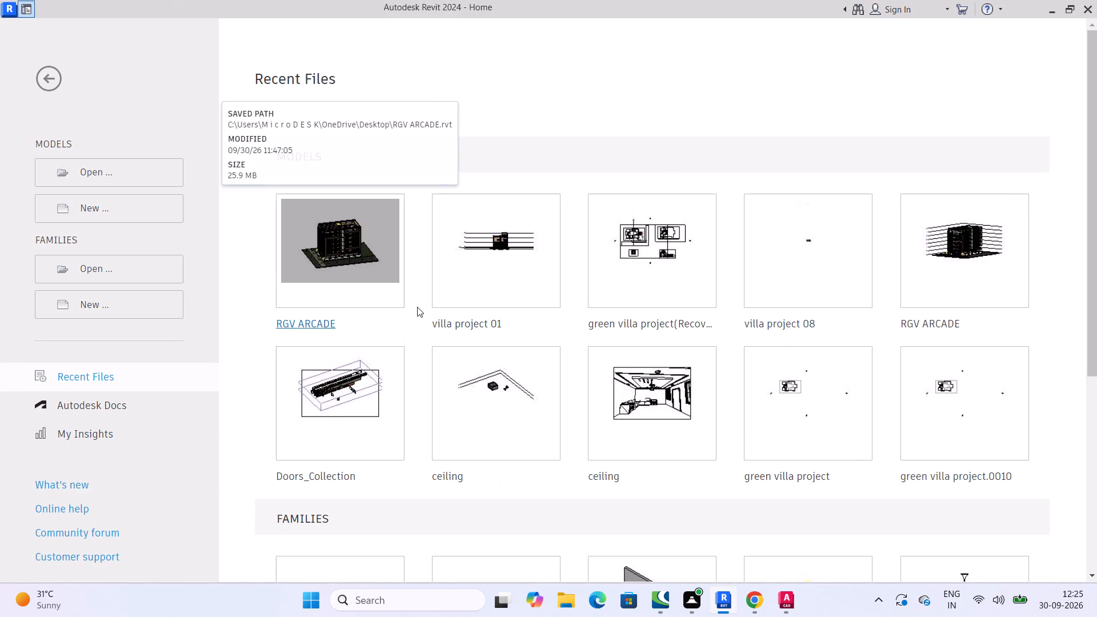
Start a new model project and browse for its template file.
left_click(146, 210)
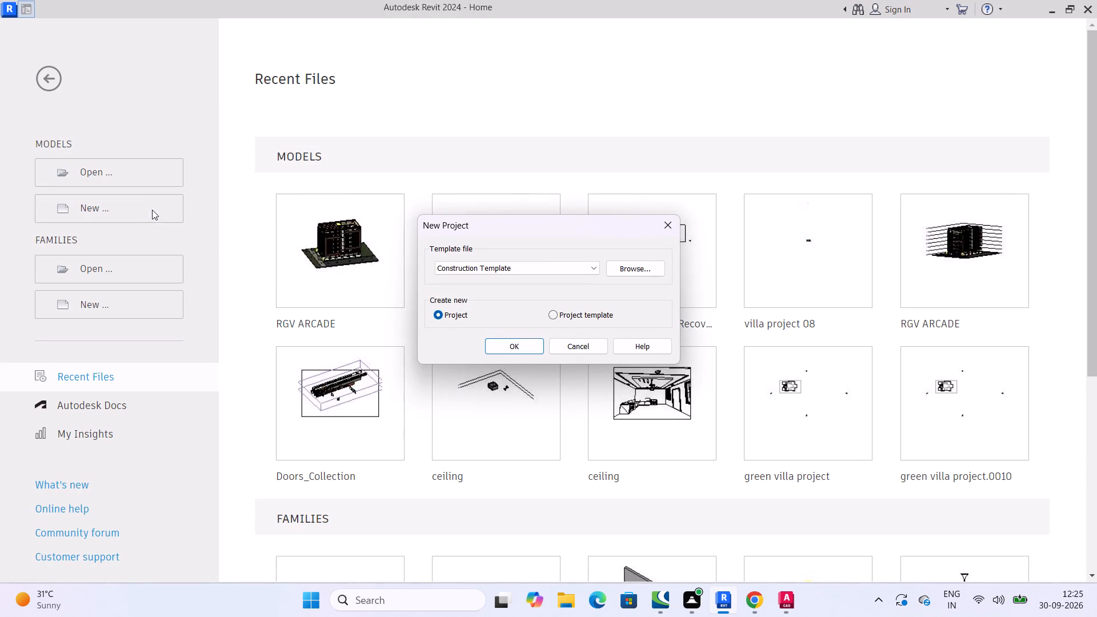
left_click(647, 271)
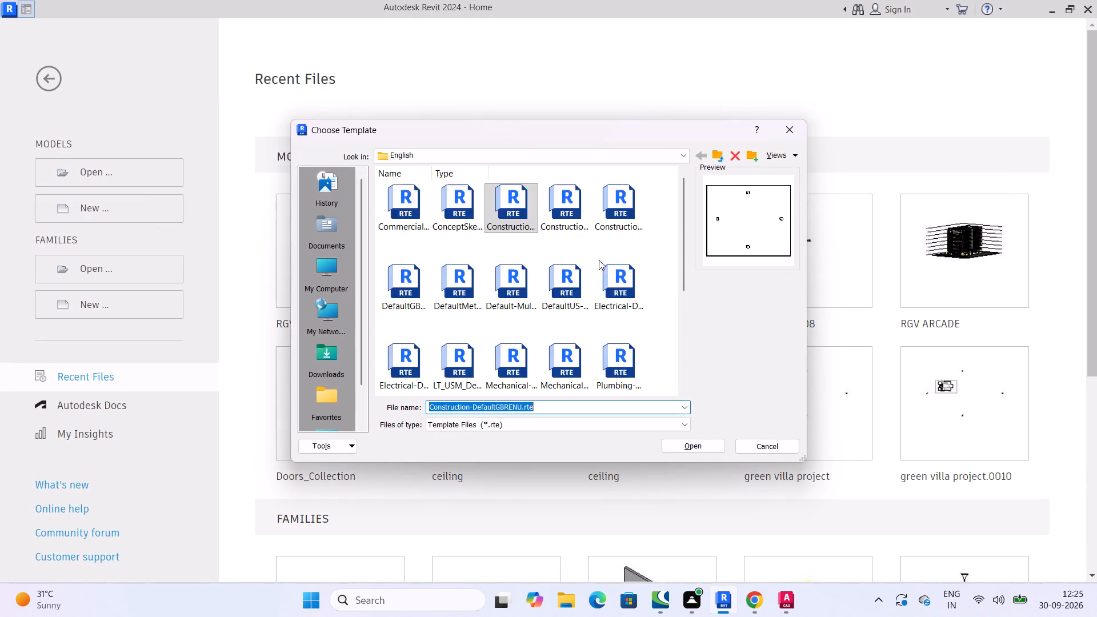
Look for a template in the parent folders up to the C: drive, then in the Autodesk RVT 2024 and IES folders.
left_click(717, 155)
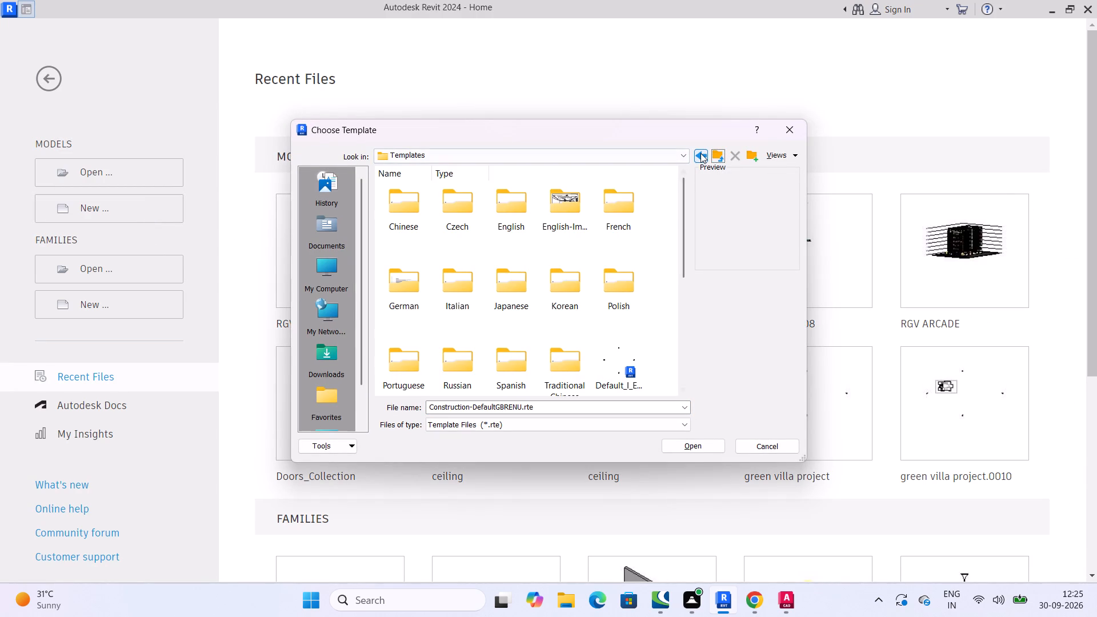
left_click(716, 153)
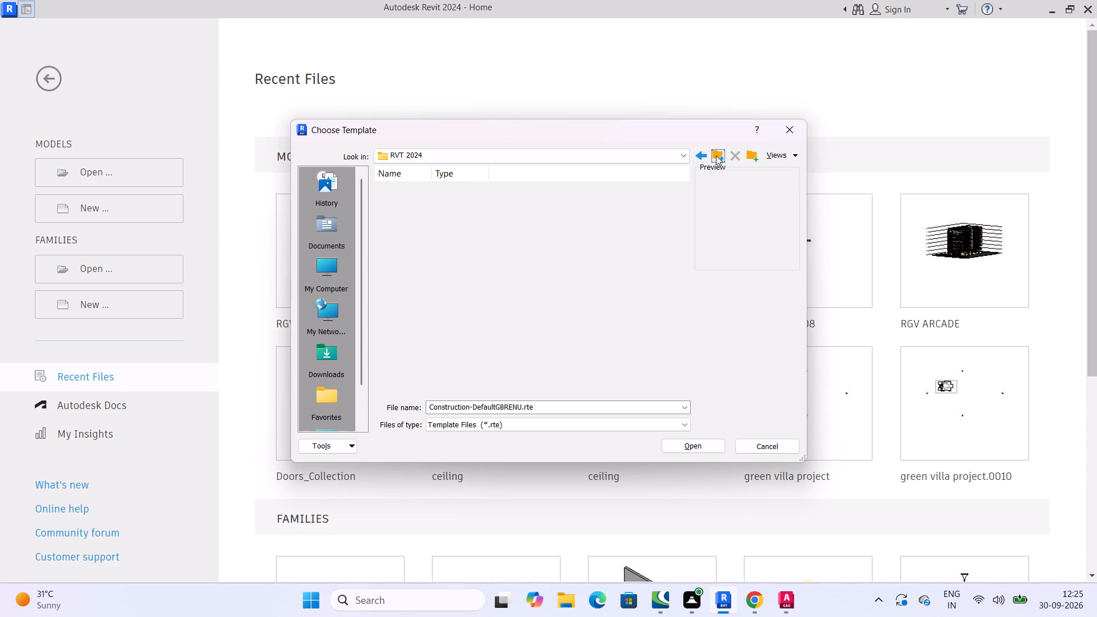
left_click(713, 154)
left_click(714, 156)
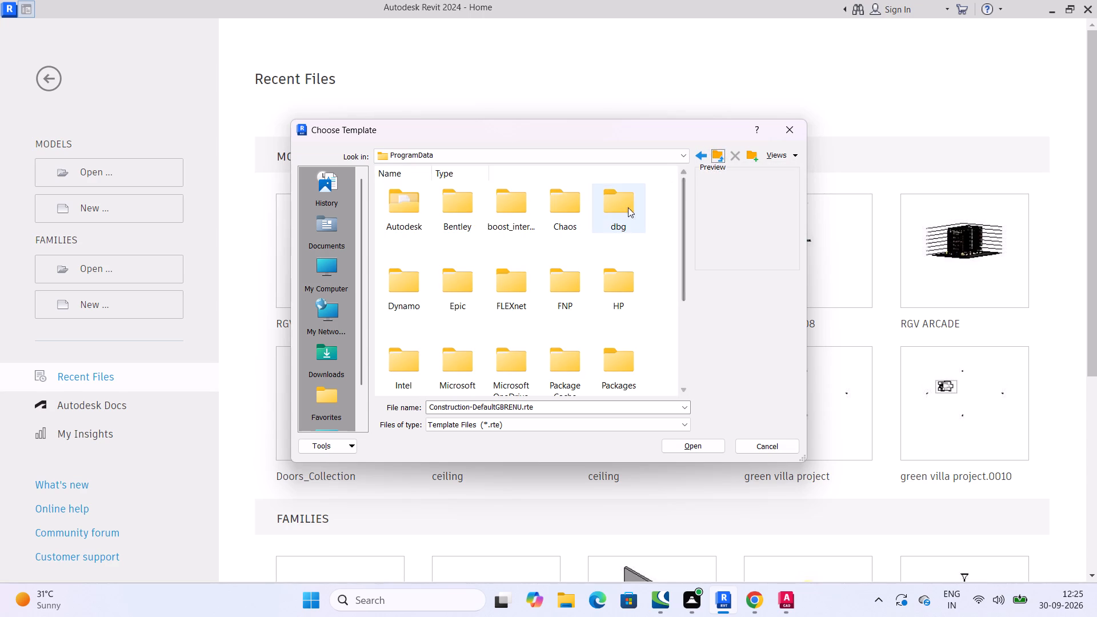
left_click(712, 150)
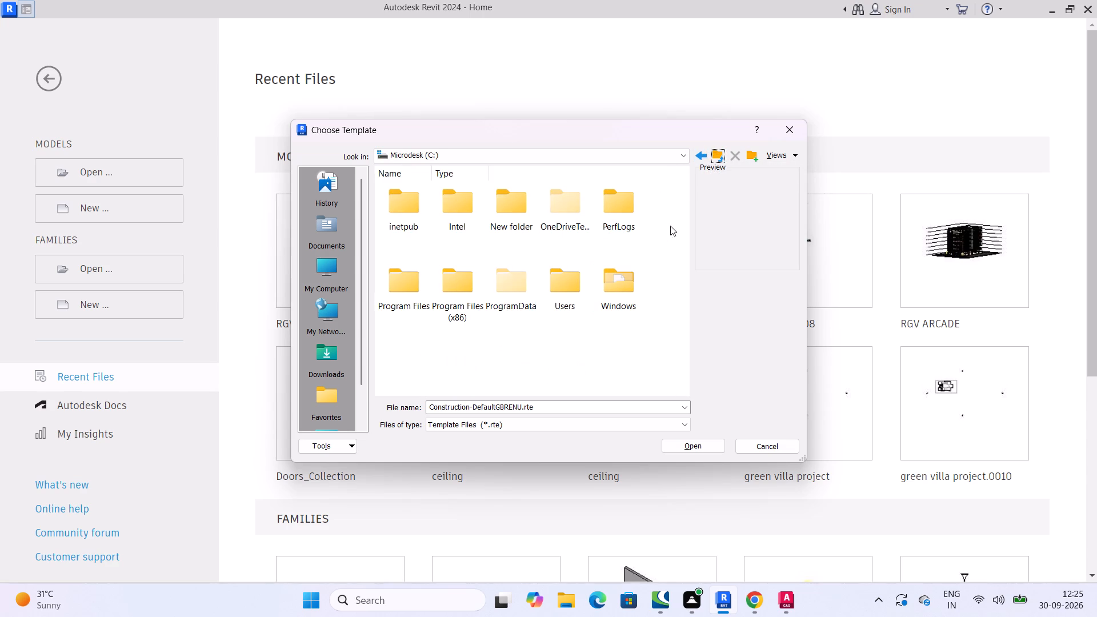
left_click(699, 157)
scroll(572, 270, "down", 4)
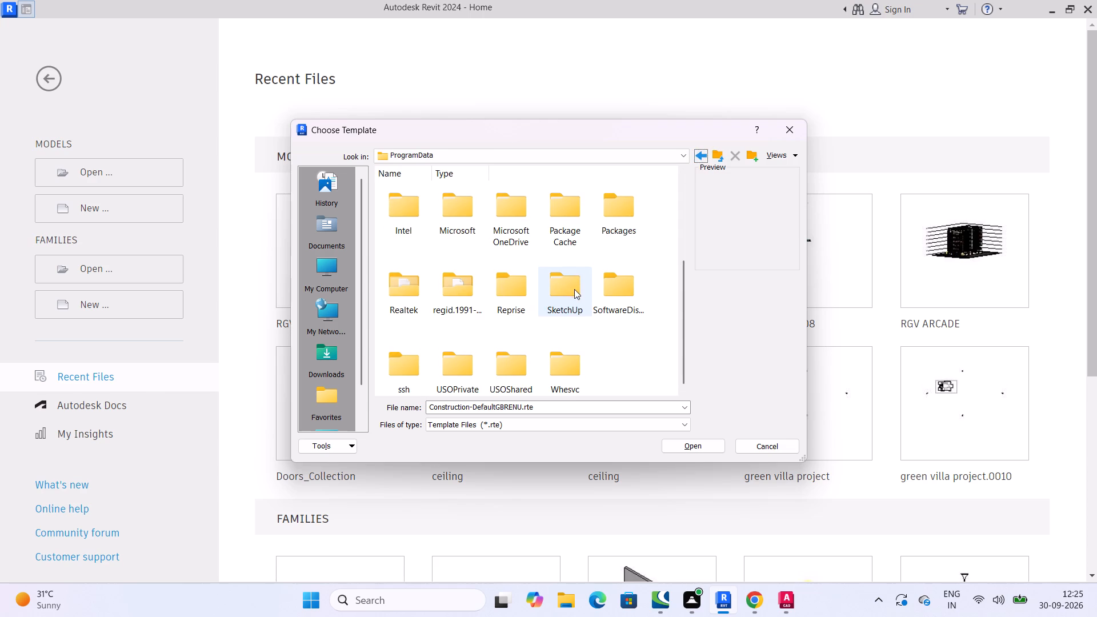
left_click(700, 152)
scroll(559, 269, "down", 3)
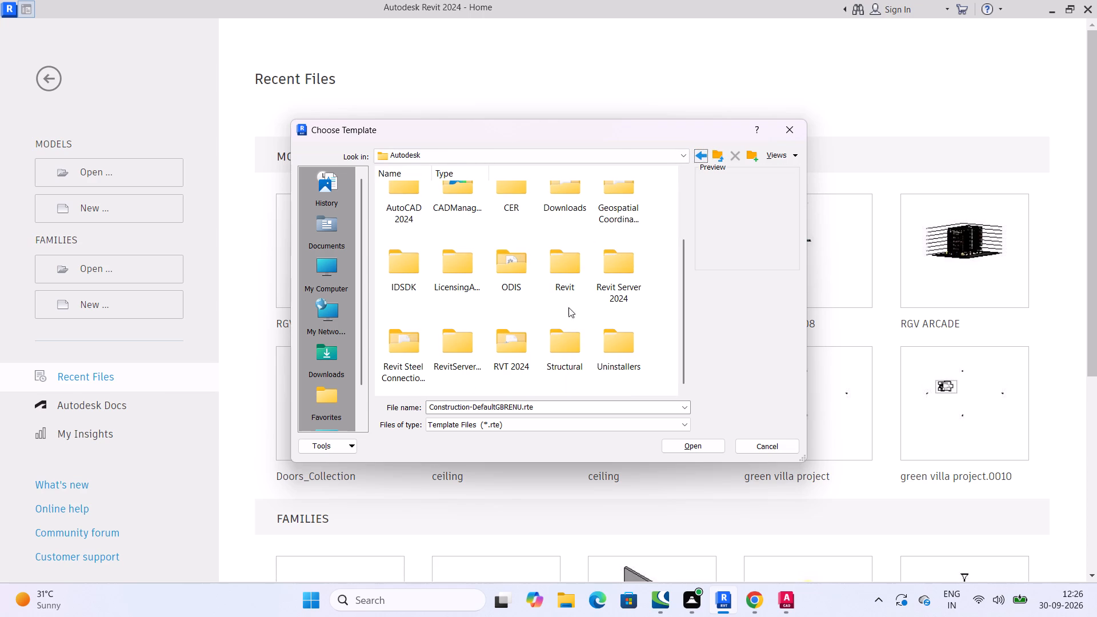
double_click(502, 351)
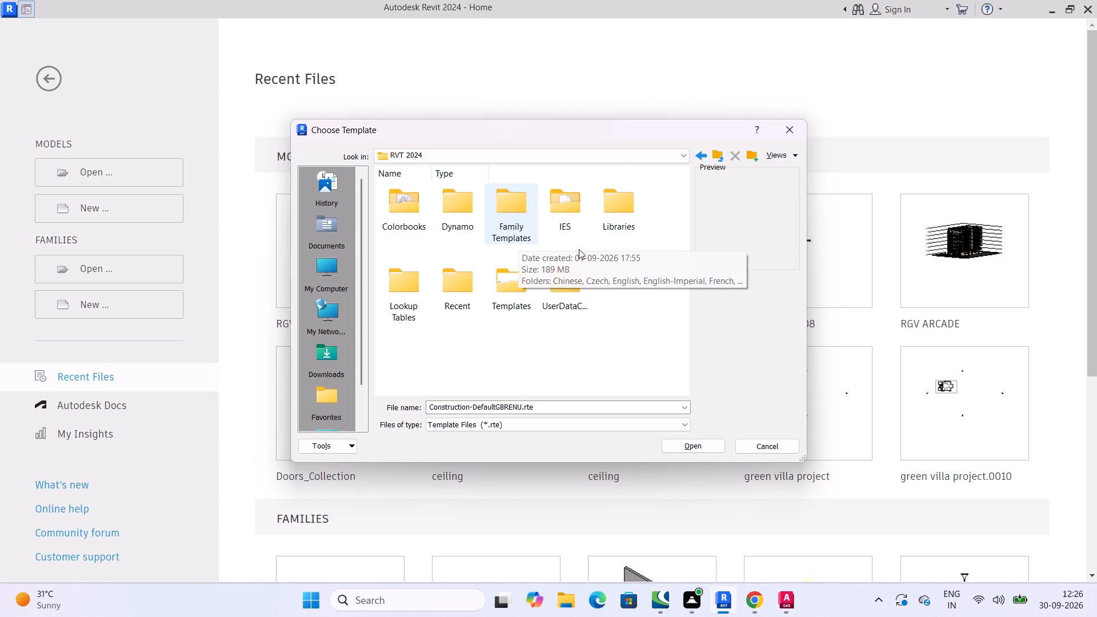
double_click(563, 199)
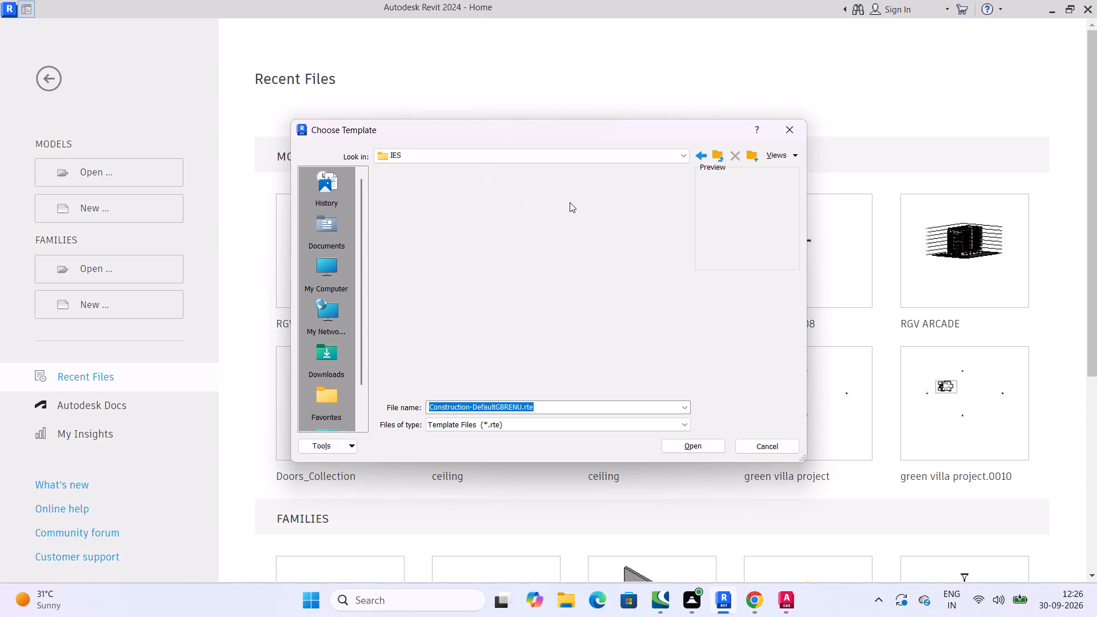
left_click(700, 154)
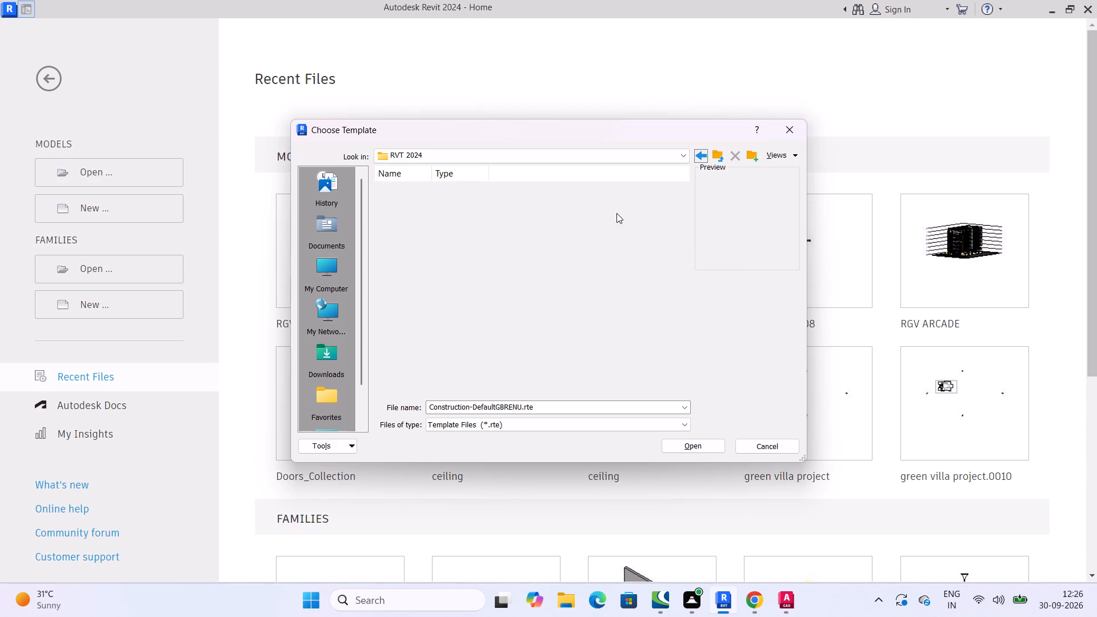
Look for a template in the English-Imperial folder of the Libraries and return to the Libraries folder.
double_click(618, 212)
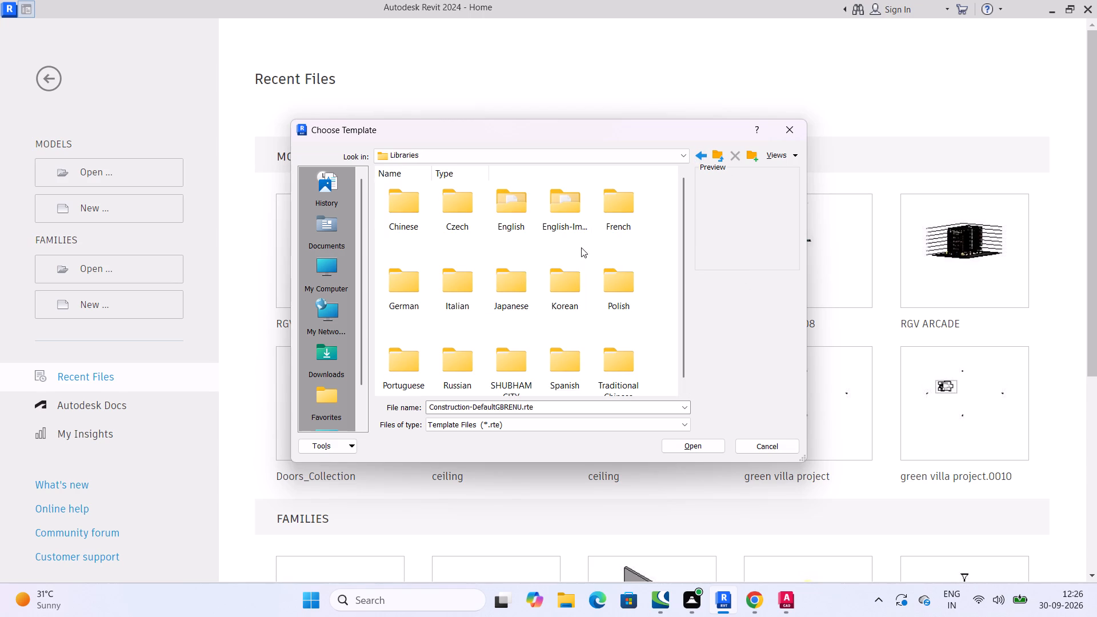
double_click(563, 210)
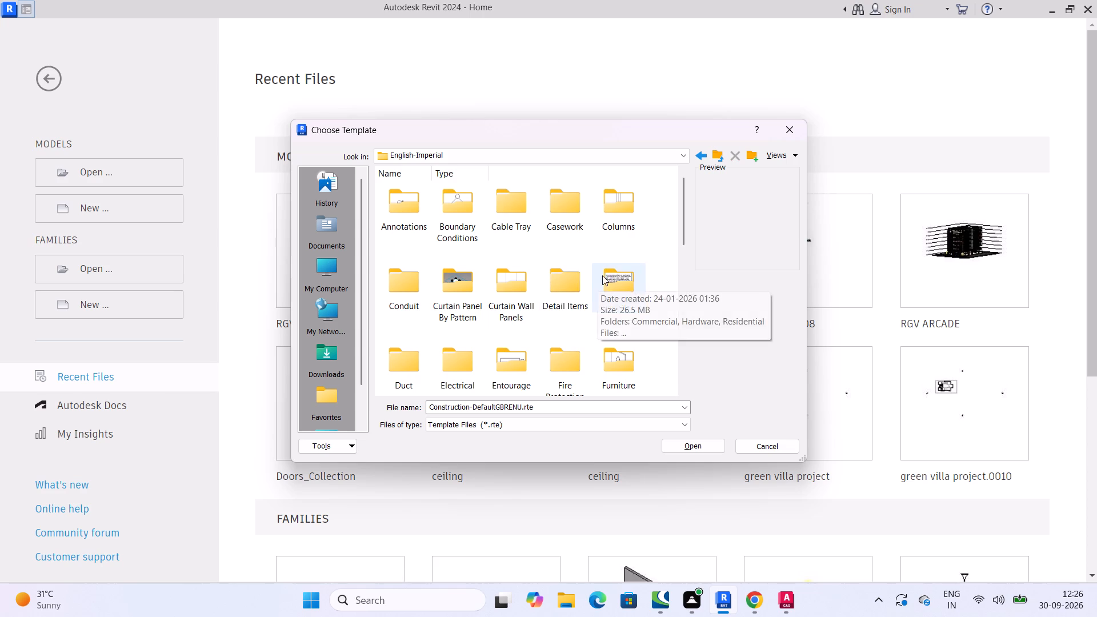
scroll(606, 237, "down", 4)
scroll(581, 315, "up", 4)
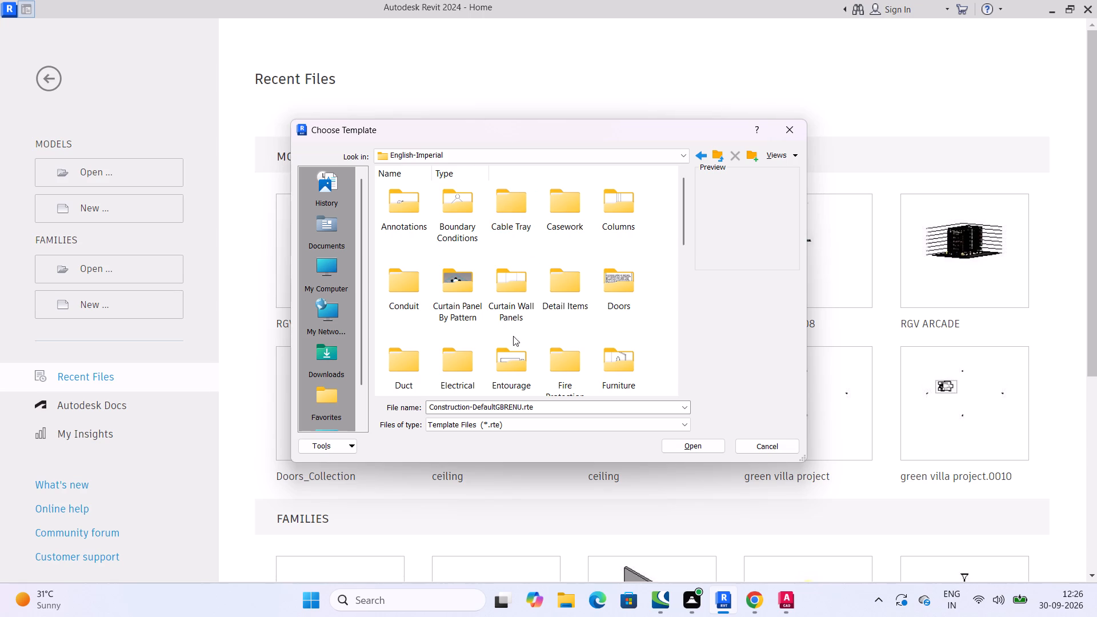
scroll(541, 297, "down", 2)
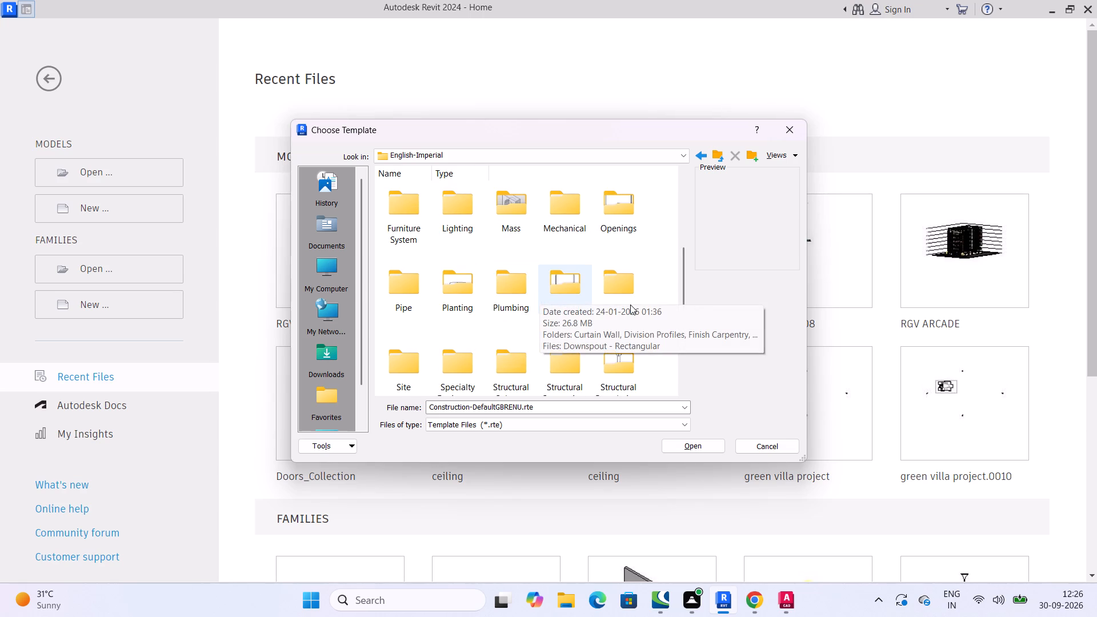
scroll(603, 259, "down", 4)
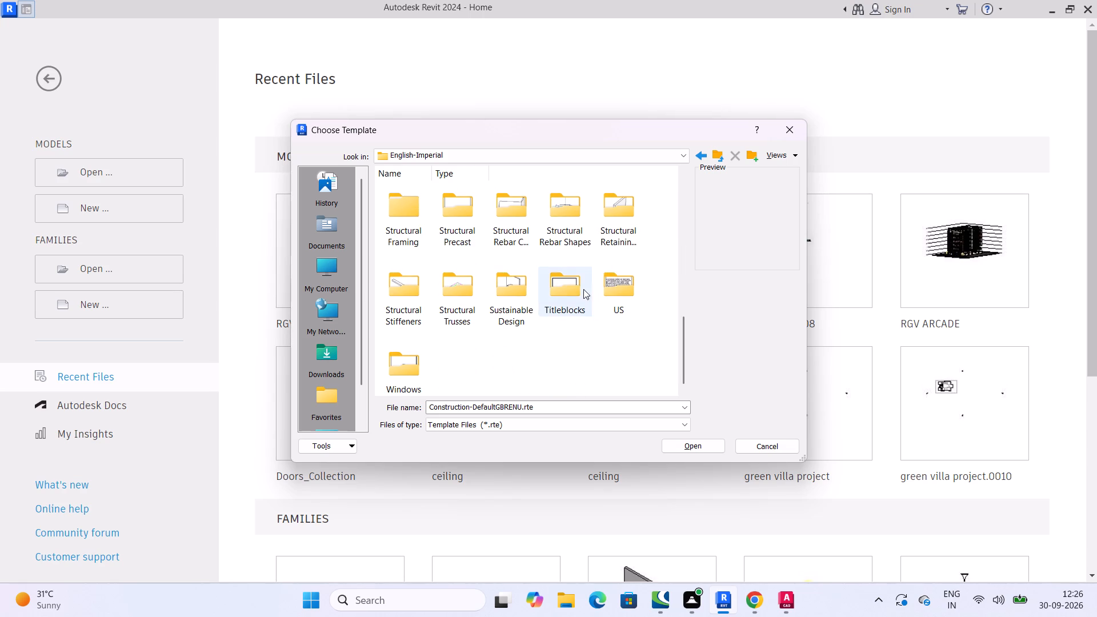
scroll(502, 320, "down", 4)
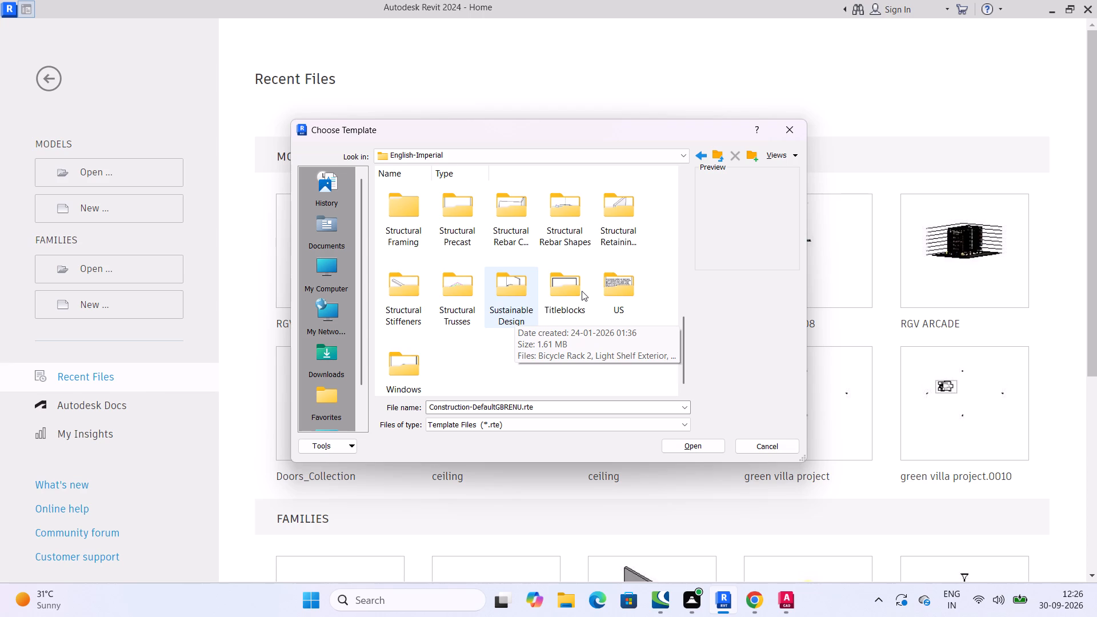
scroll(582, 290, "up", 2)
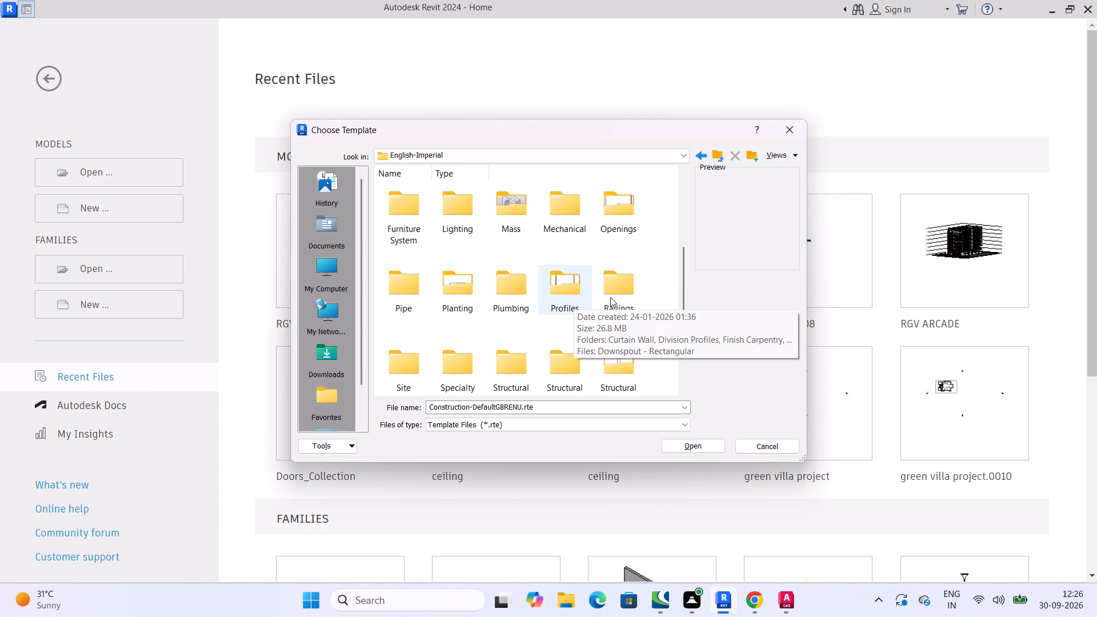
scroll(607, 291, "up", 3)
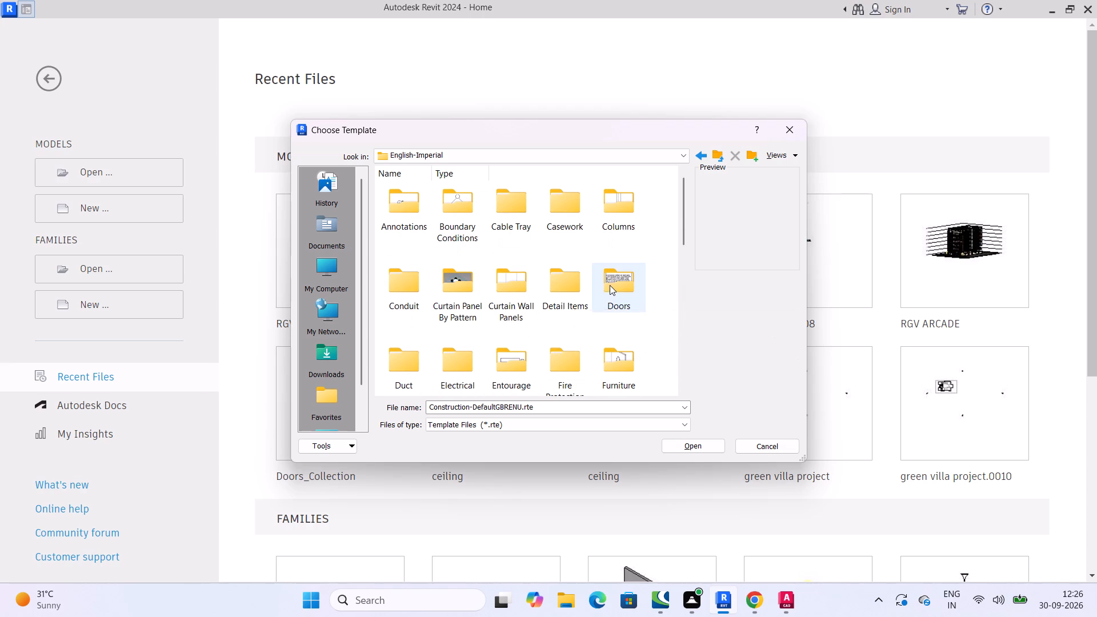
scroll(524, 257, "up", 4)
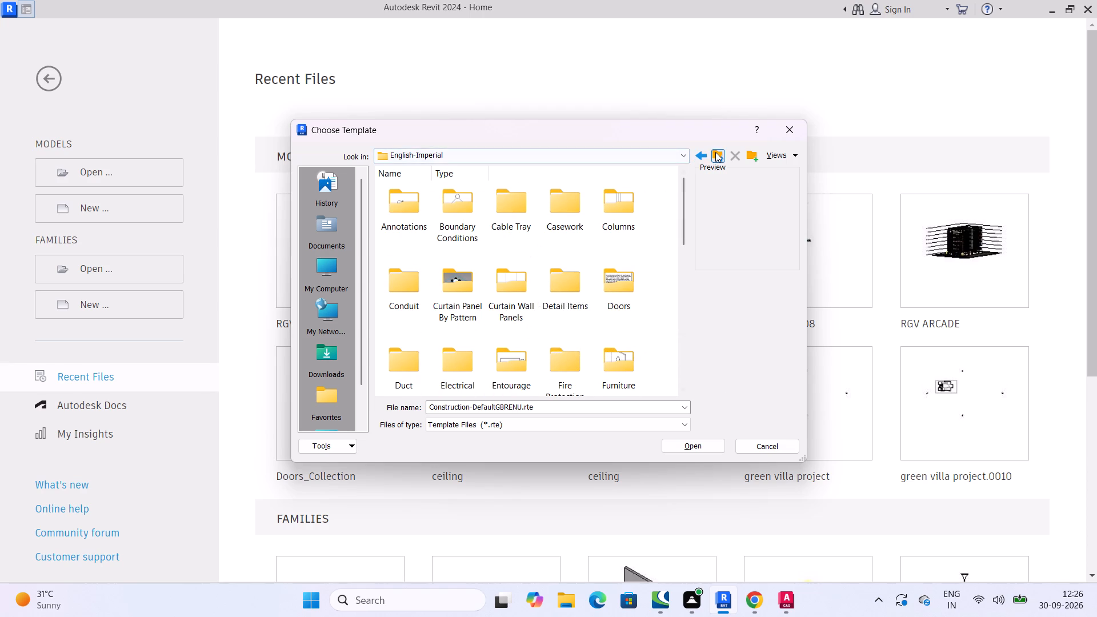
left_click(717, 151)
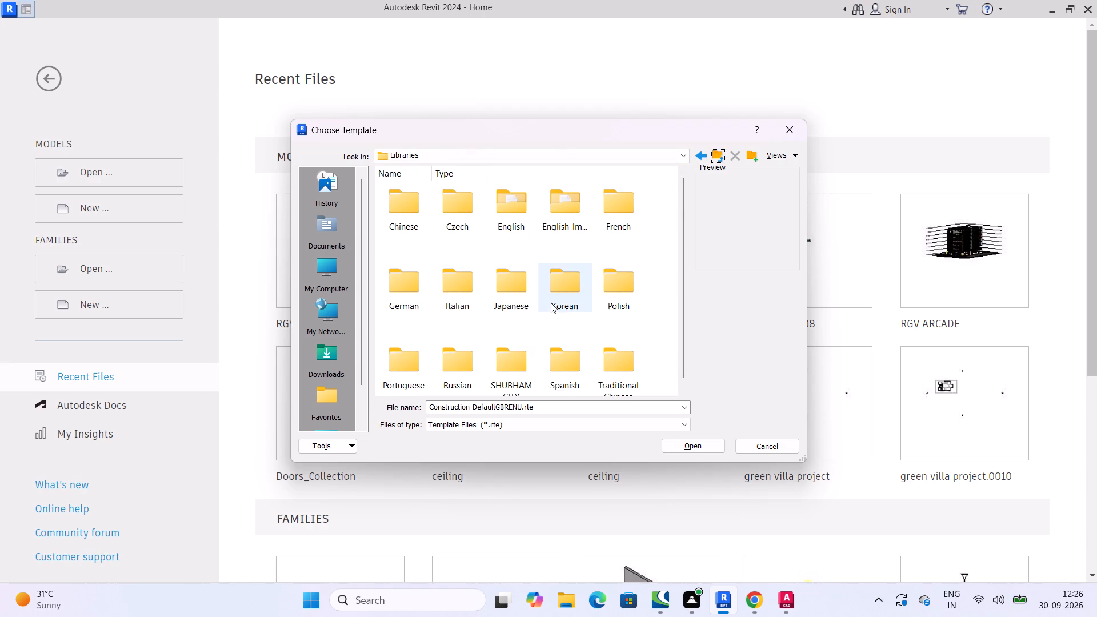
scroll(536, 302, "down", 3)
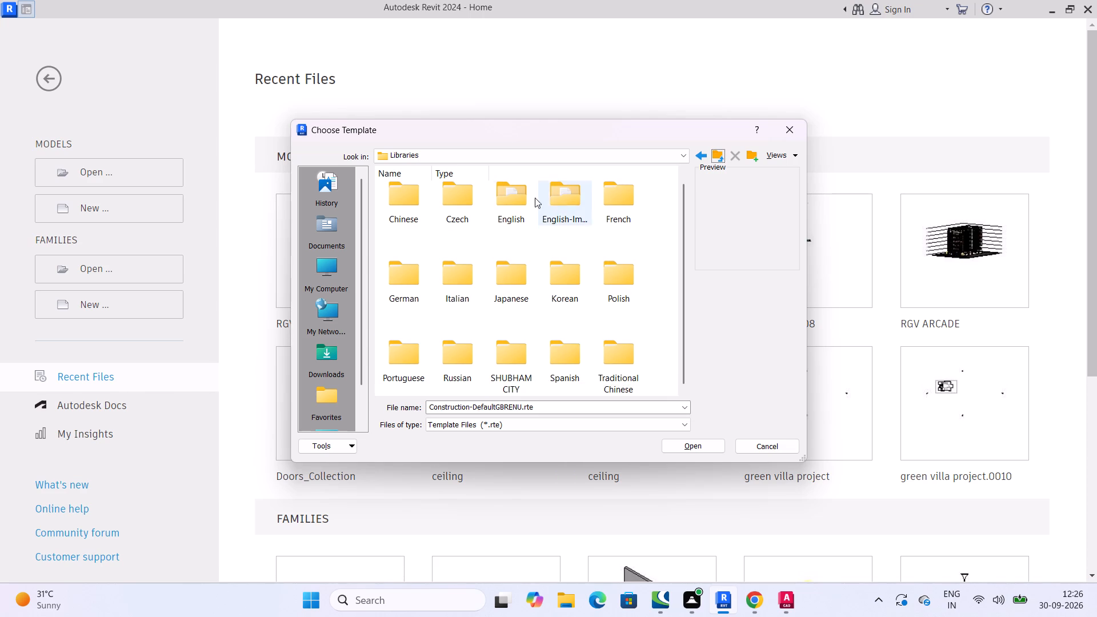
Look for a template in the English folder of the Libraries, then close the template browser.
double_click(508, 188)
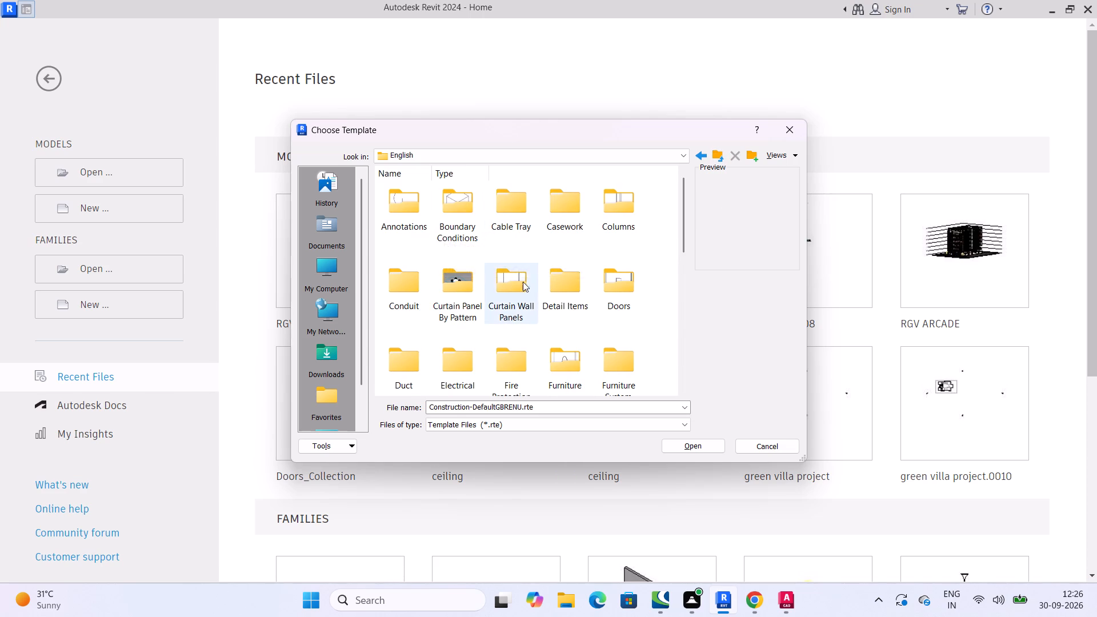
scroll(512, 285, "down", 4)
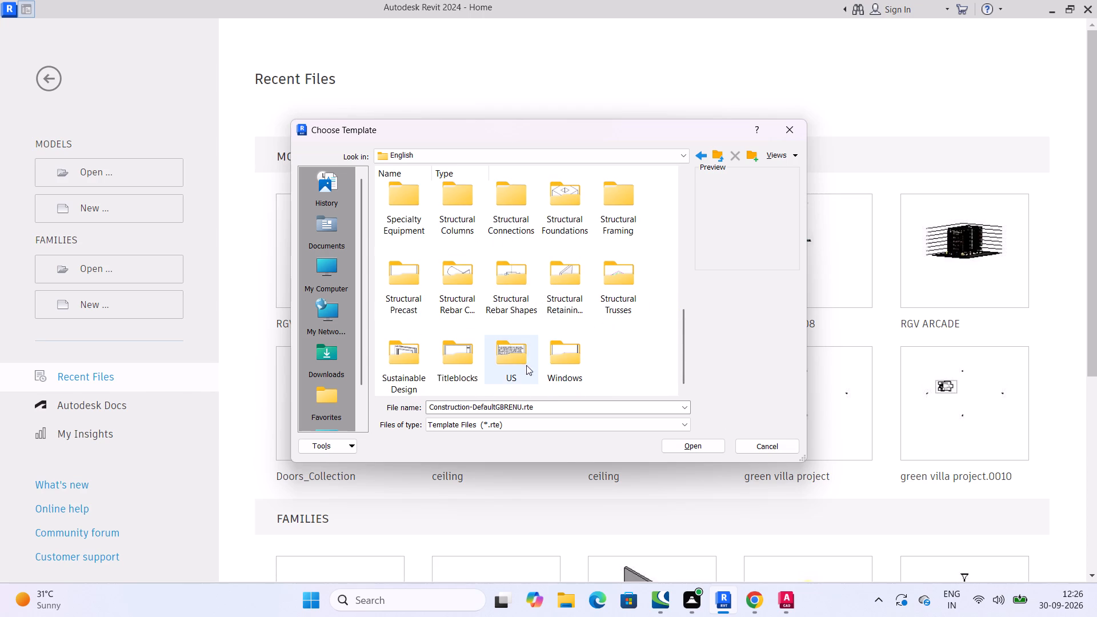
scroll(517, 365, "down", 3)
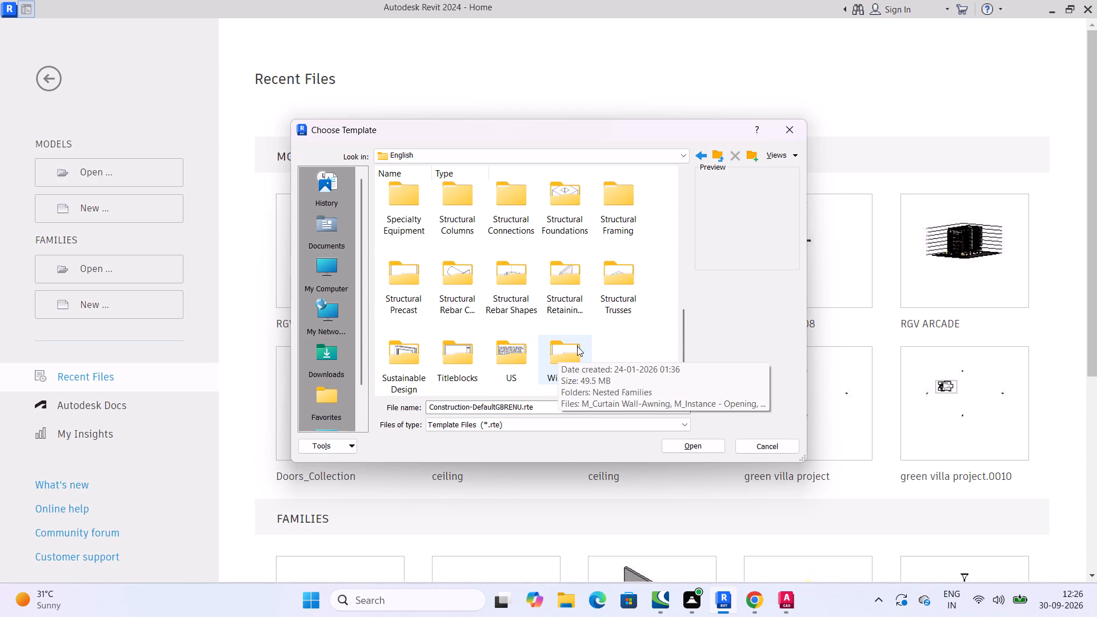
scroll(598, 340, "up", 6)
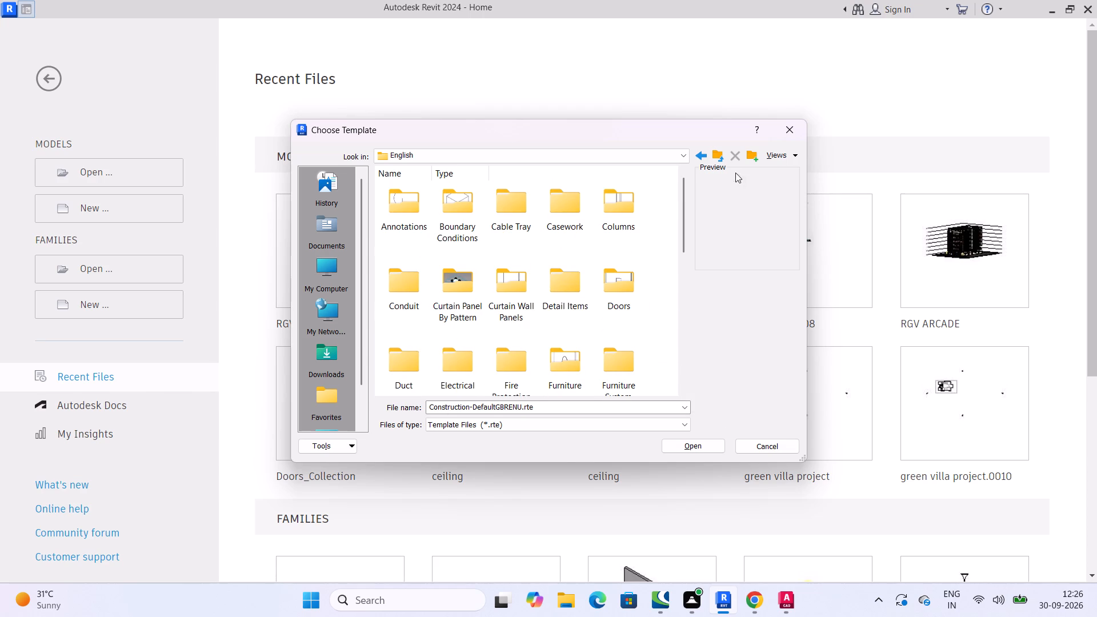
left_click(702, 152)
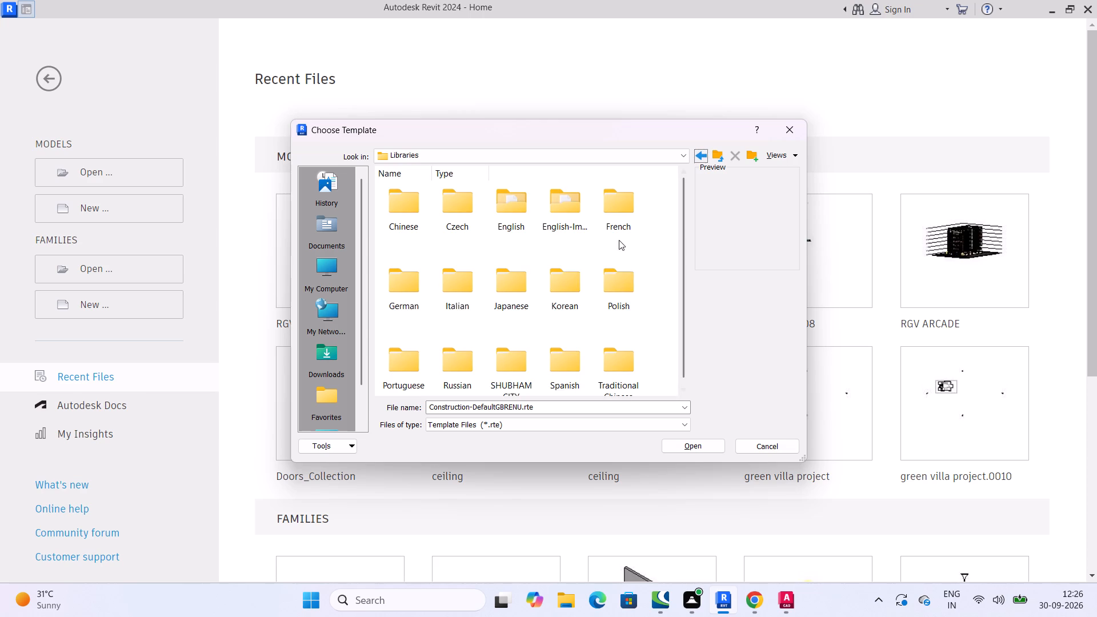
scroll(591, 290, "down", 3)
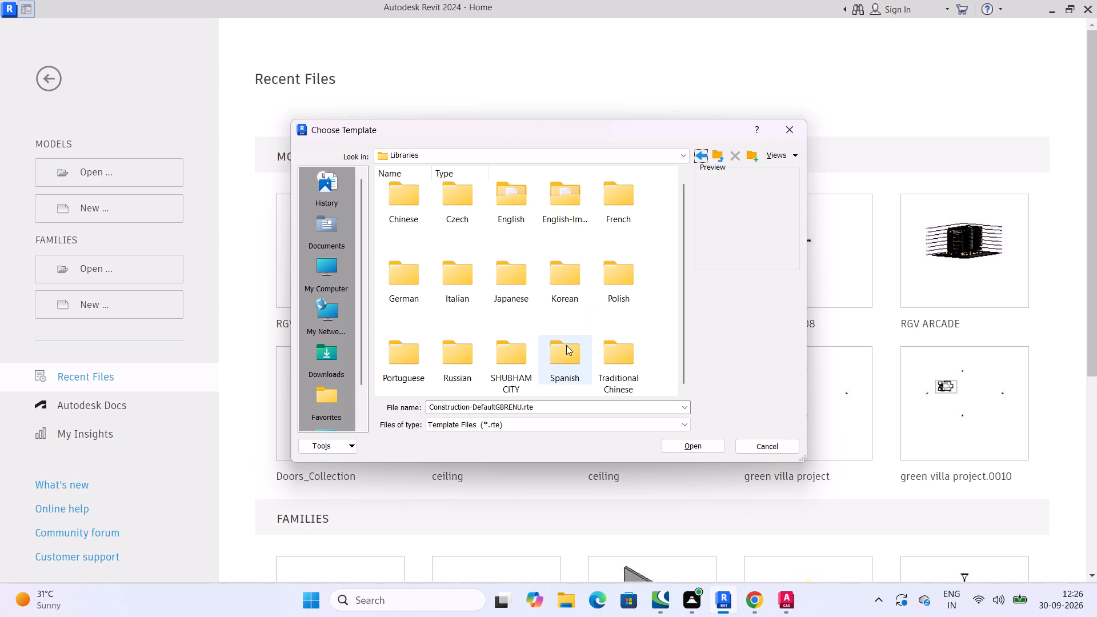
scroll(602, 331, "up", 3)
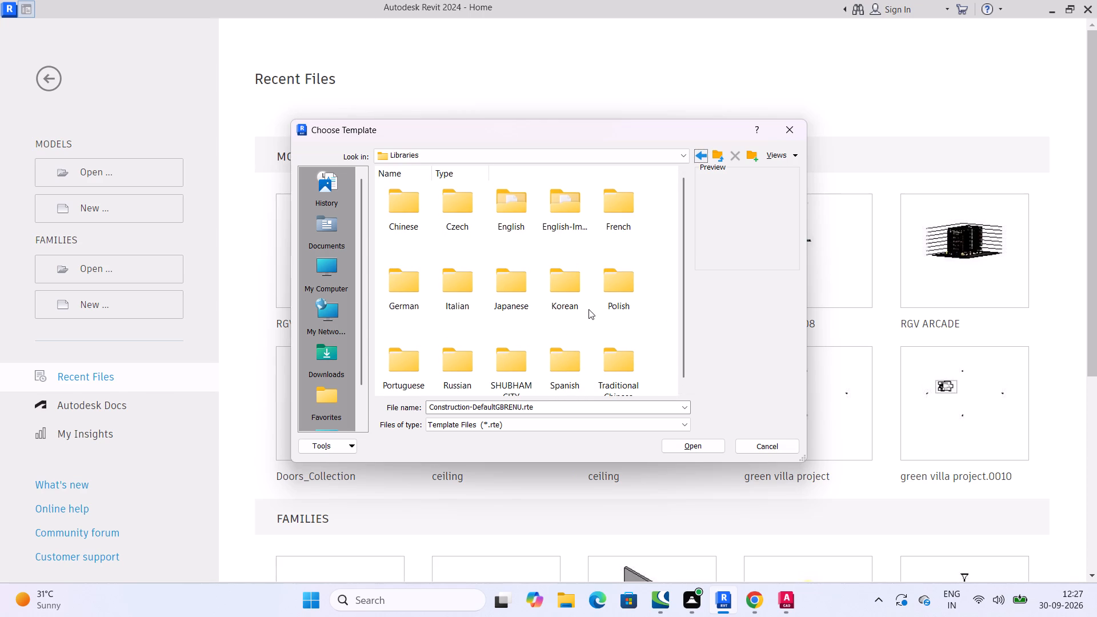
left_click(702, 153)
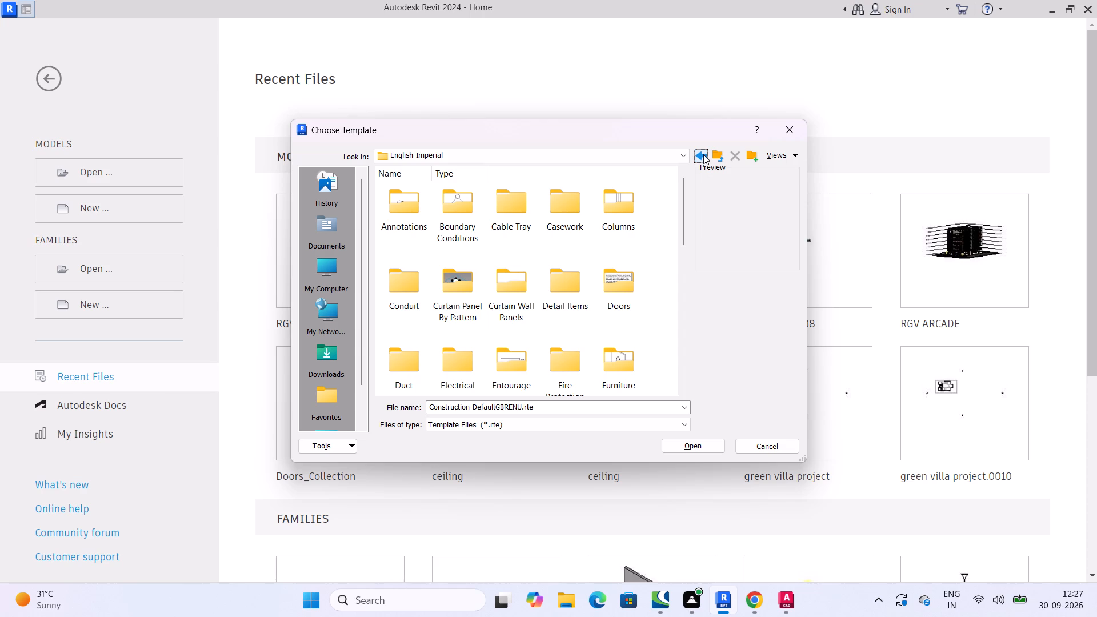
left_click(703, 154)
left_click(786, 130)
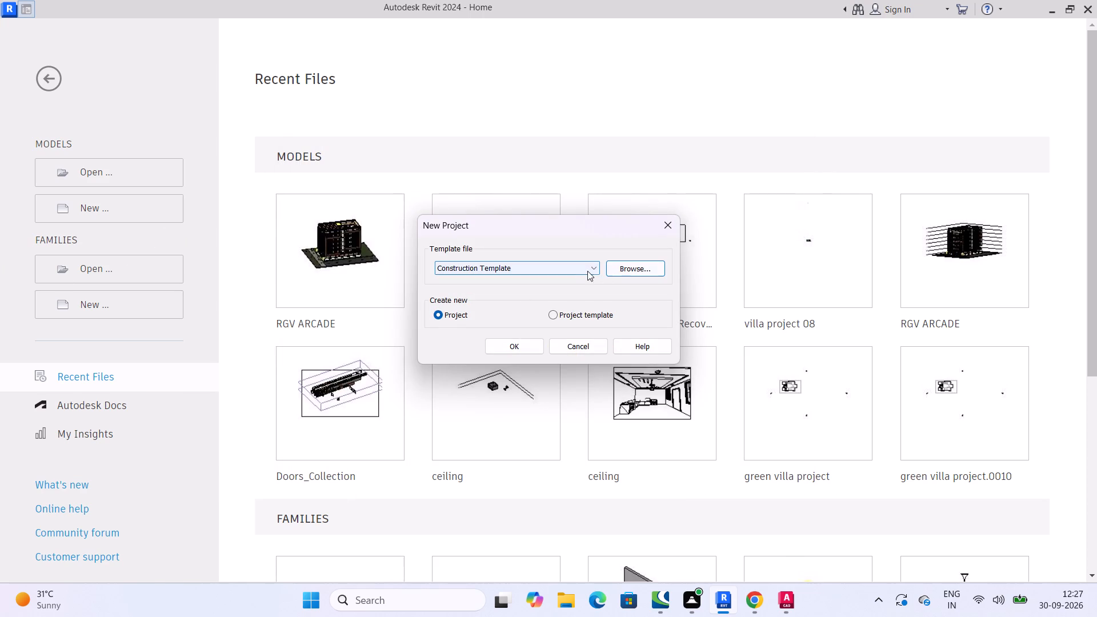
Show the English template folder as a list and create a new project from the Construction-DefaultMetric template.
left_click(588, 266)
left_click(629, 267)
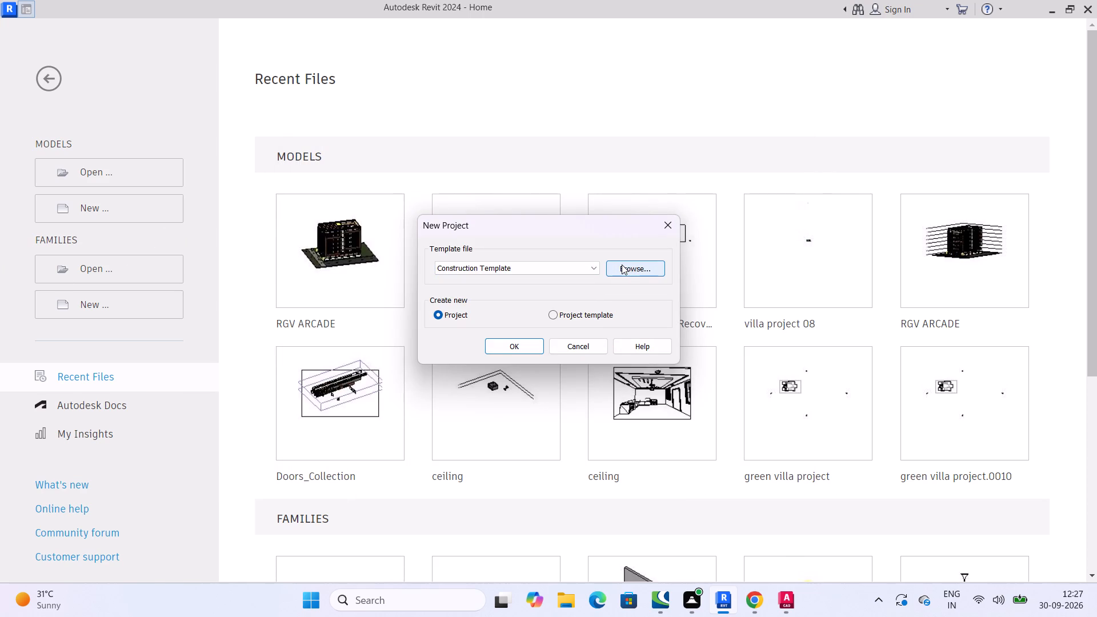
left_click(580, 263)
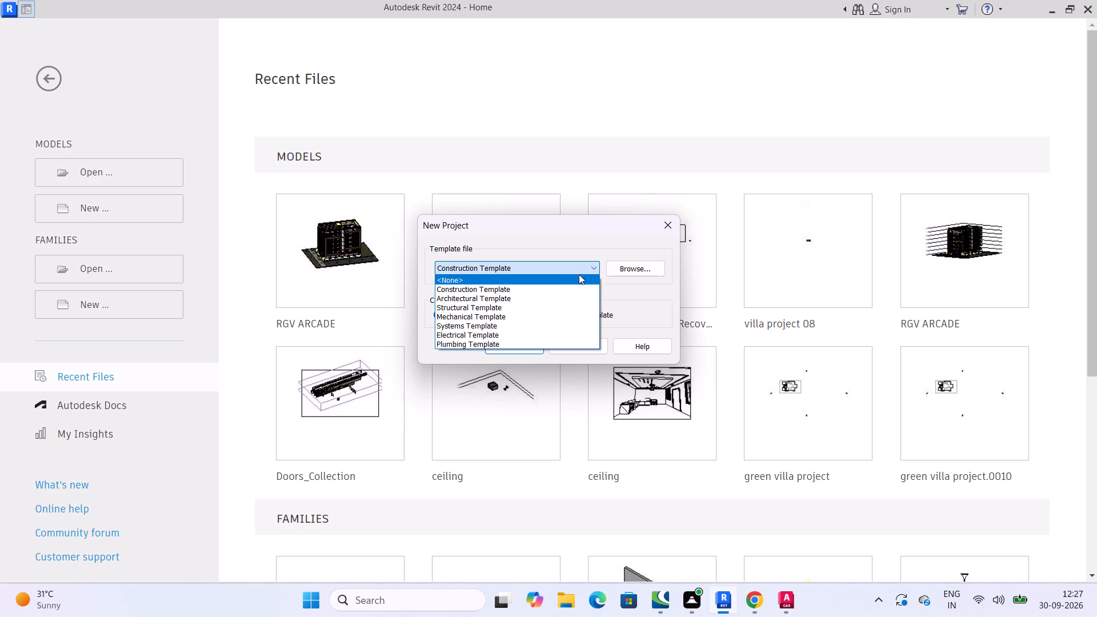
left_click(594, 266)
left_click(627, 268)
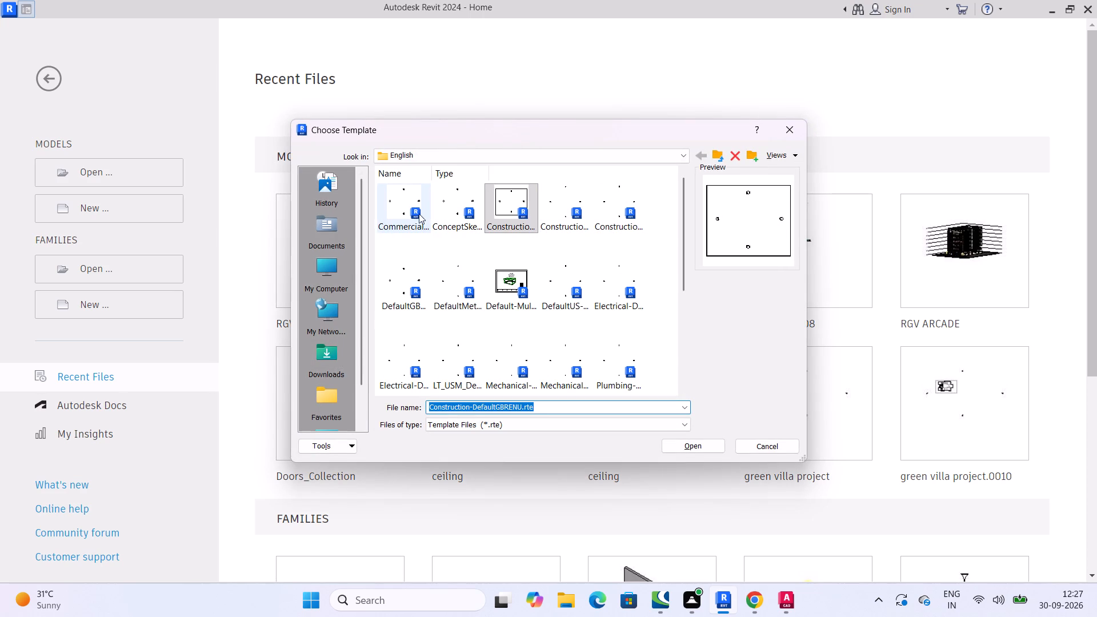
left_click(795, 157)
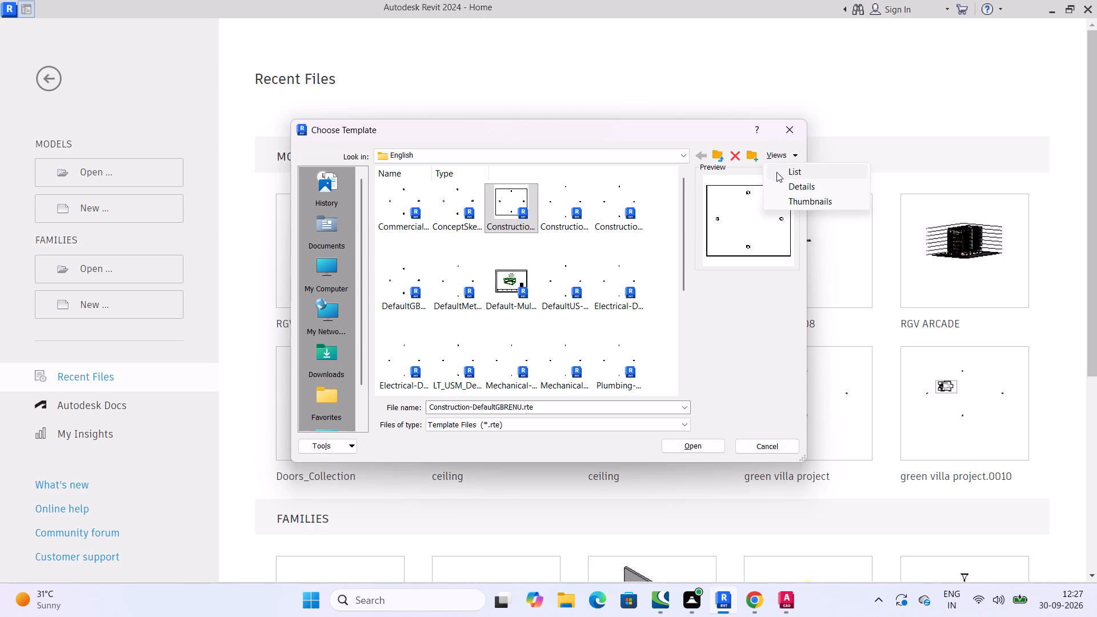
left_click(806, 177)
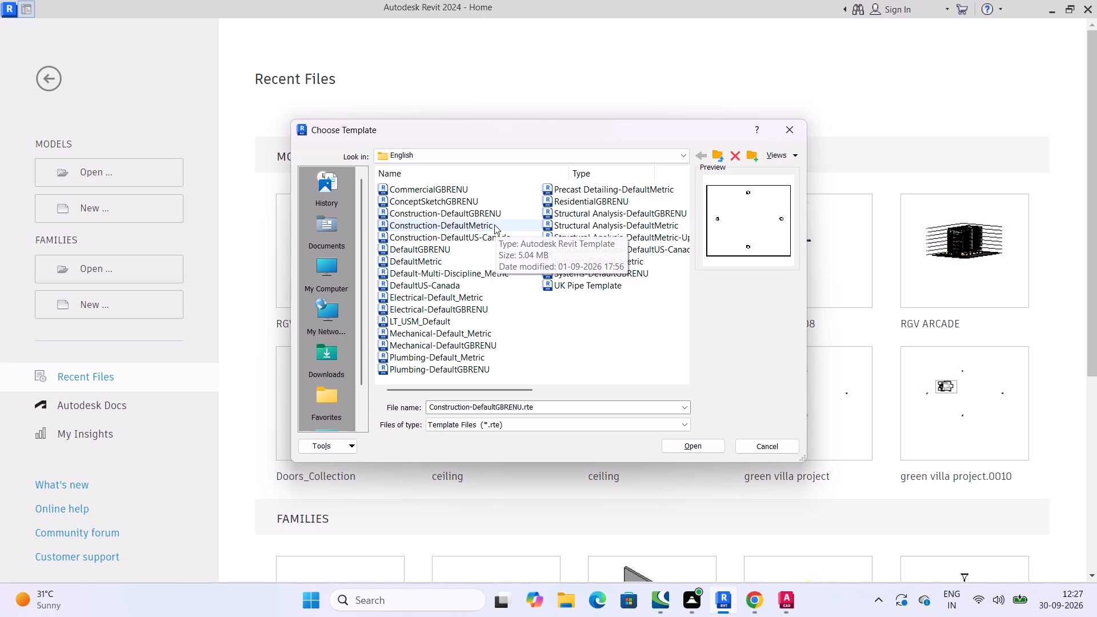
double_click(494, 225)
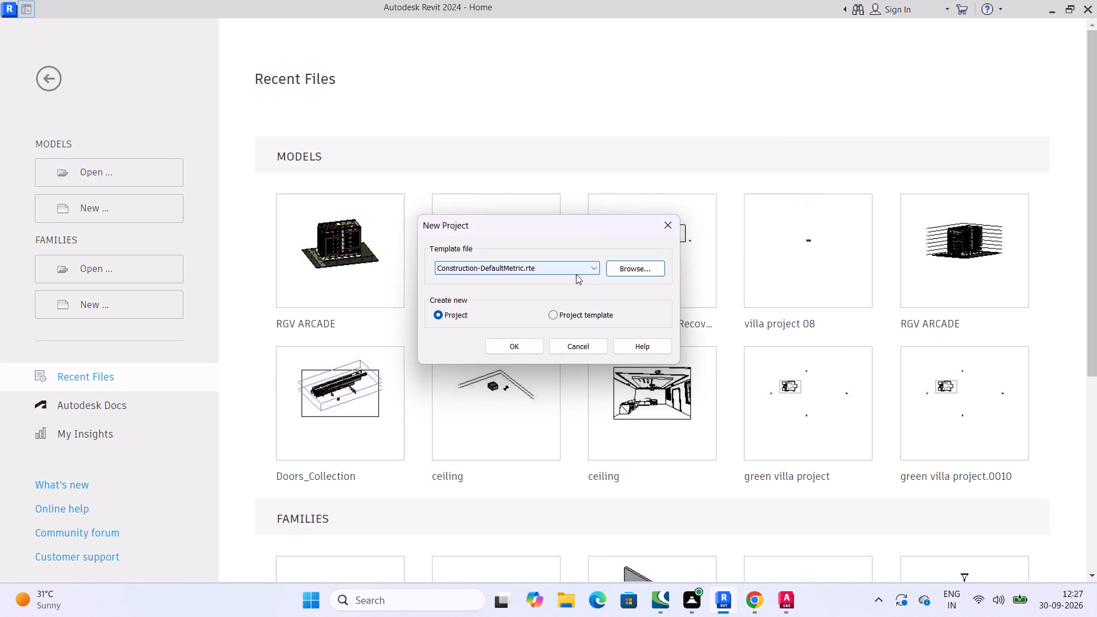
left_click(519, 344)
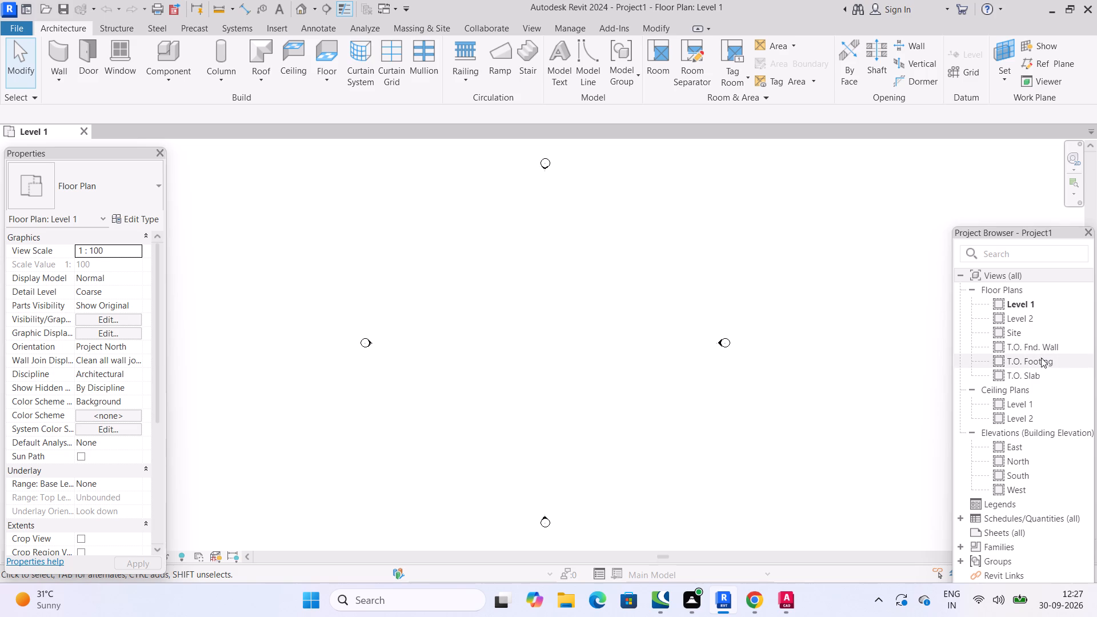
Open the North building elevation of the new project.
scroll(1042, 355, "down", 1)
scroll(1038, 352, "up", 2)
double_click(1020, 459)
Examine the names and heights of the predefined levels in the North elevation, from Level 1 down to B.O. Footing.
scroll(802, 435, "down", 4)
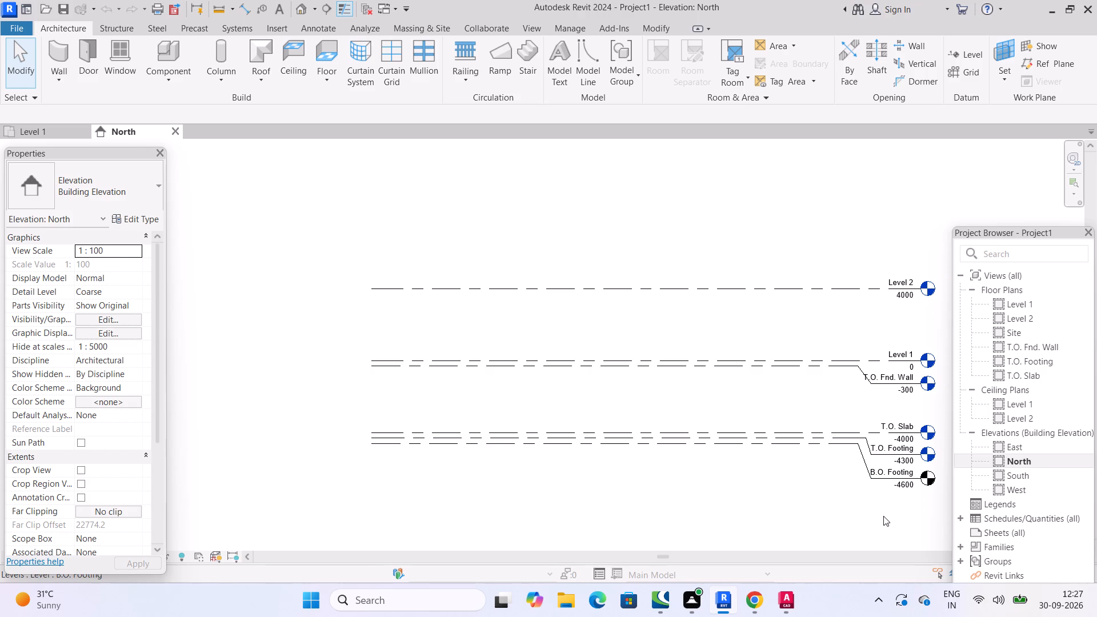
scroll(884, 516, "up", 4)
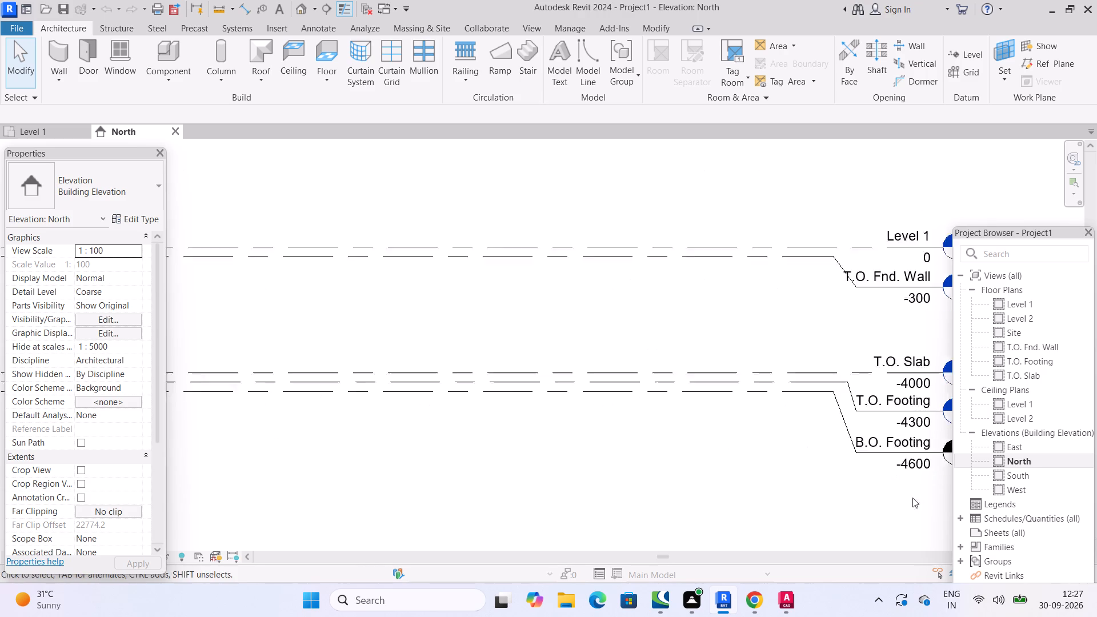
scroll(912, 498, "up", 3)
middle_click_drag(864, 483, 666, 462)
scroll(716, 404, "up", 3)
scroll(672, 434, "up", 2)
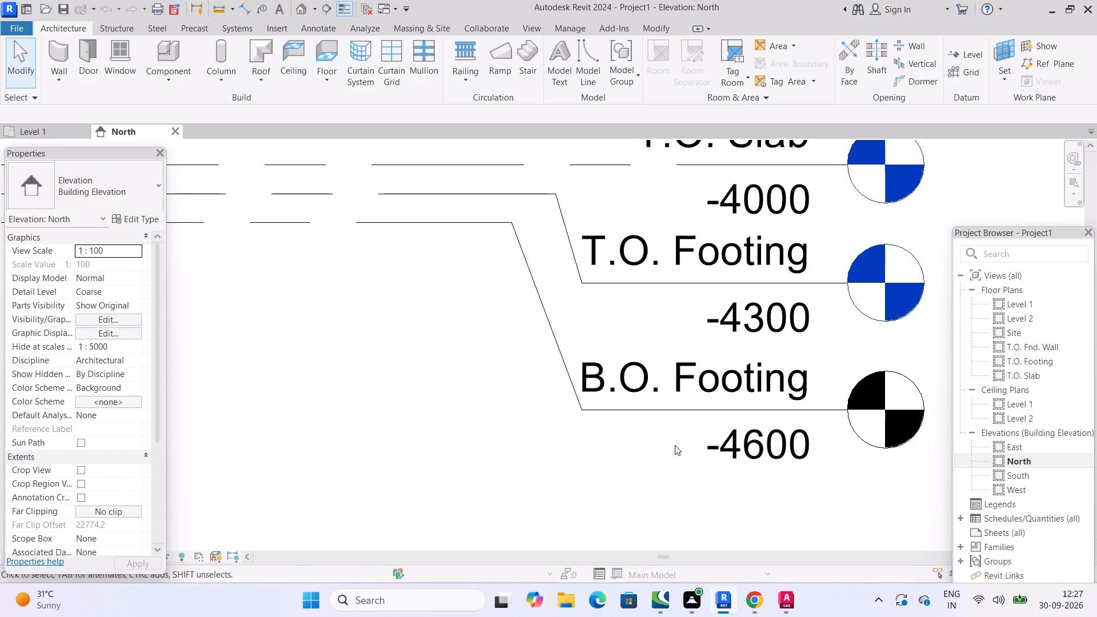
scroll(689, 455, "down", 5)
middle_click_drag(650, 471, 719, 513)
scroll(683, 498, "down", 1)
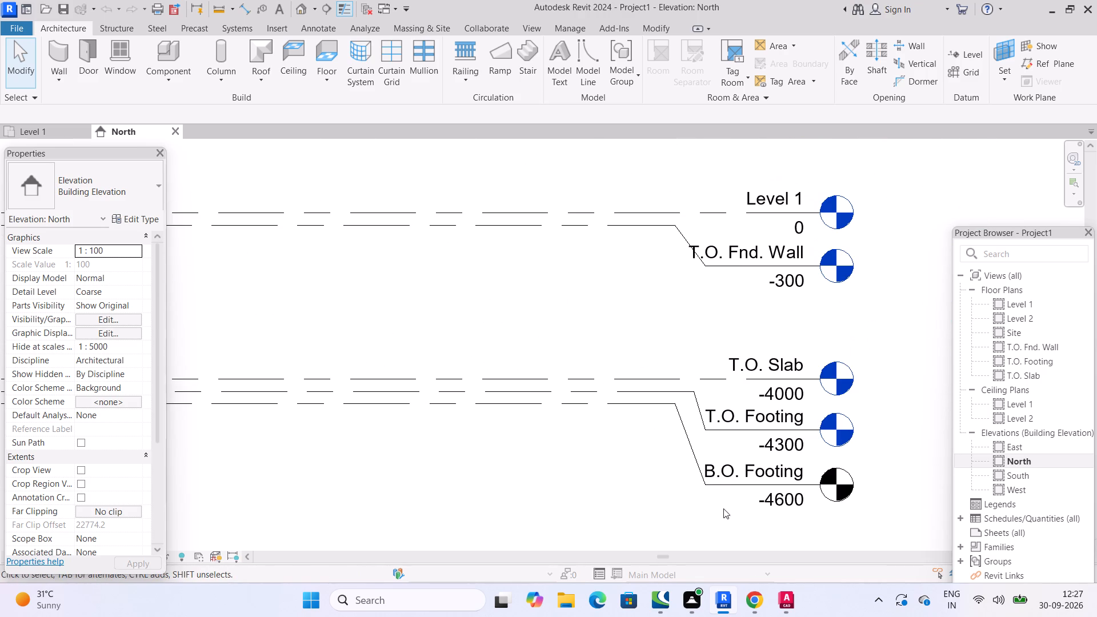
scroll(794, 507, "up", 3)
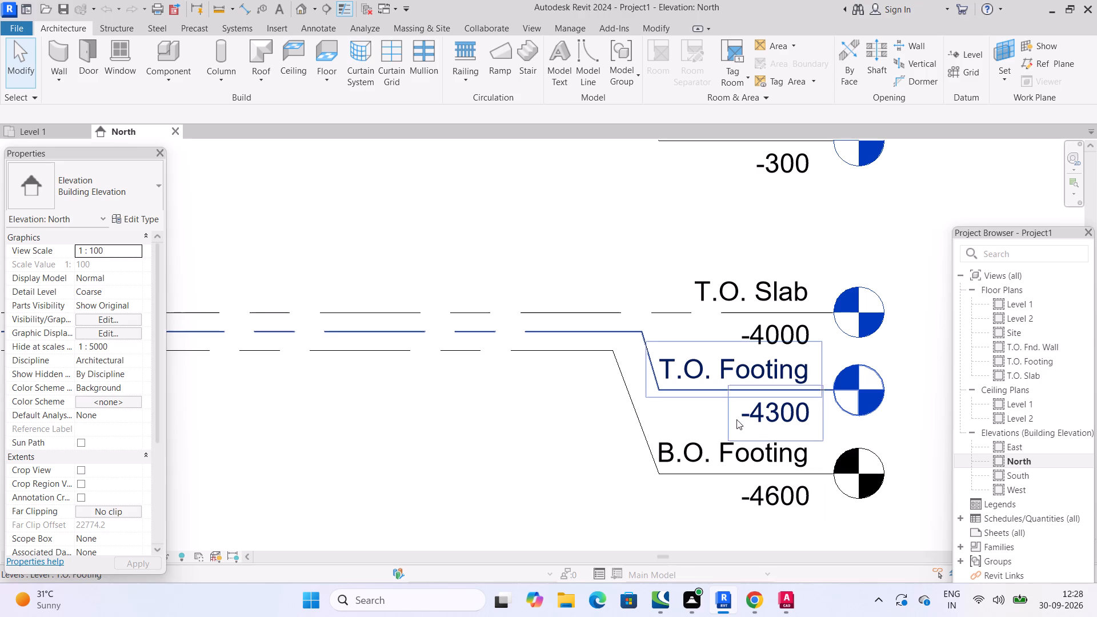
scroll(792, 426, "down", 3)
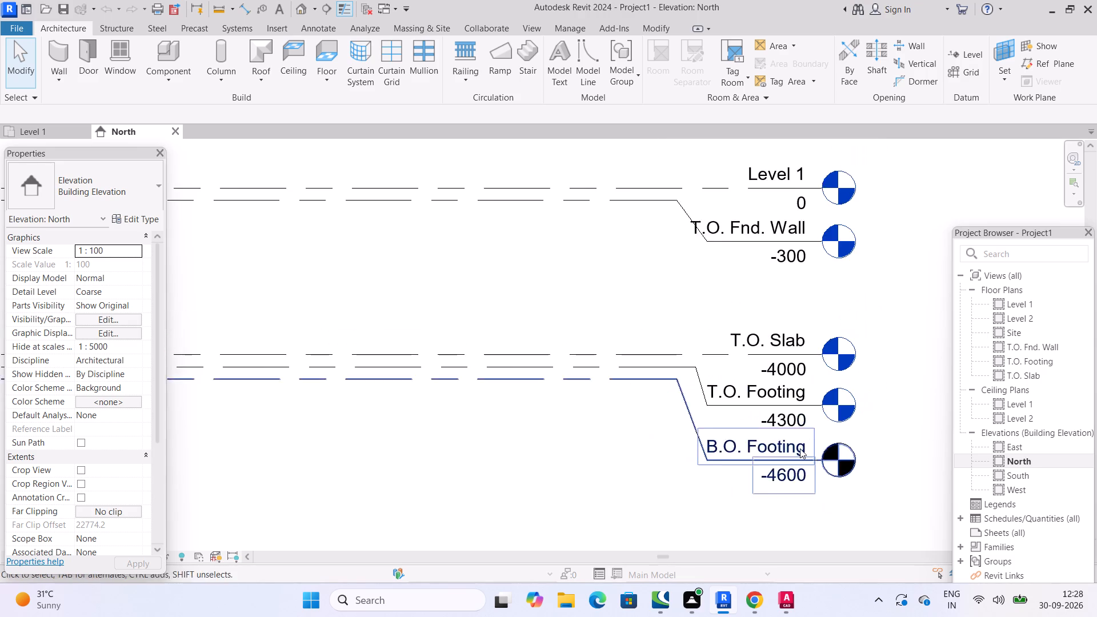
Look over the level lines along the North elevation, up to Level 2.
scroll(728, 436, "down", 3)
middle_click_drag(728, 440, 780, 451)
middle_click_drag(706, 448, 770, 467)
scroll(706, 448, "down", 6)
scroll(514, 432, "up", 6)
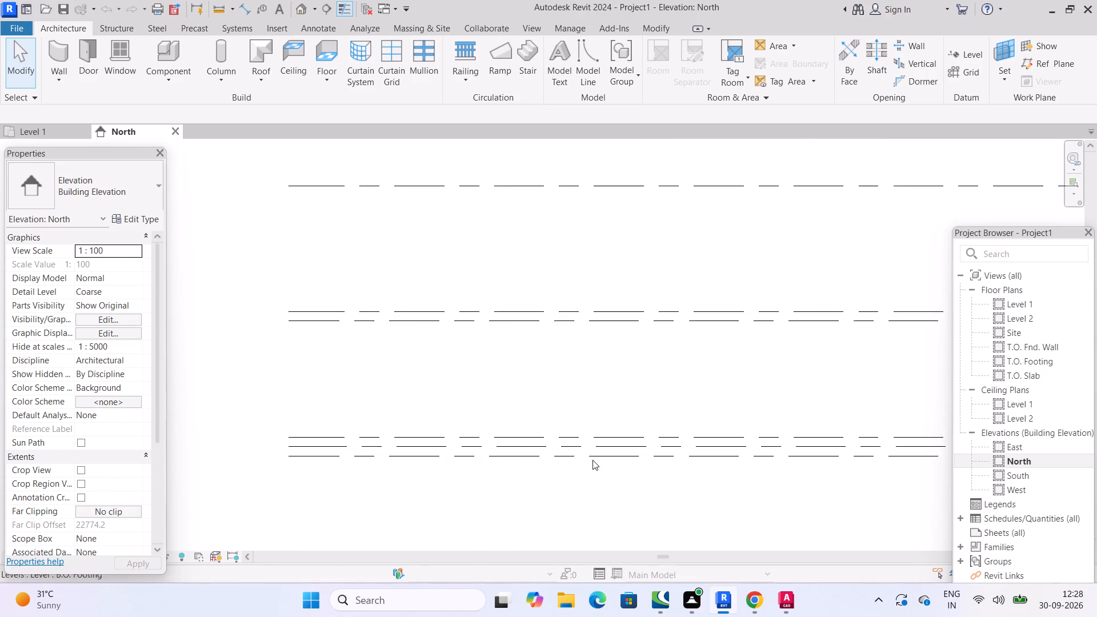
scroll(592, 460, "up", 4)
middle_click_drag(707, 416, 542, 420)
scroll(662, 392, "down", 3)
middle_click_drag(638, 402, 574, 418)
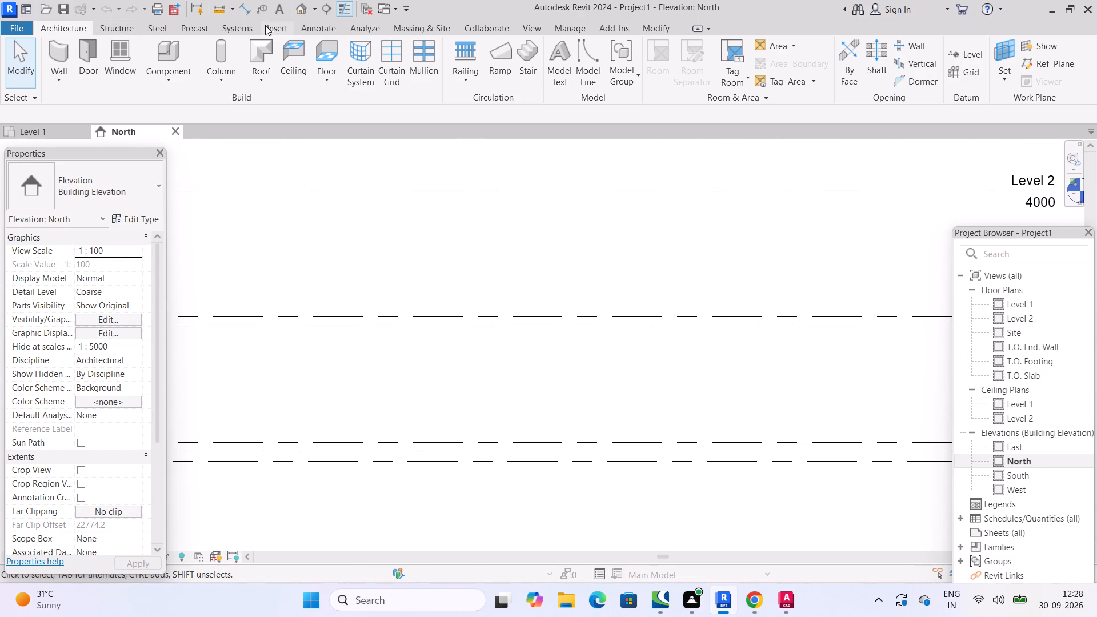
Link TYPICAL FLOOR DETAILS.dwg from Downloads into the North elevation, positioned Auto - Center to Center and placed at Level : B.O. Footing.
left_click(286, 29)
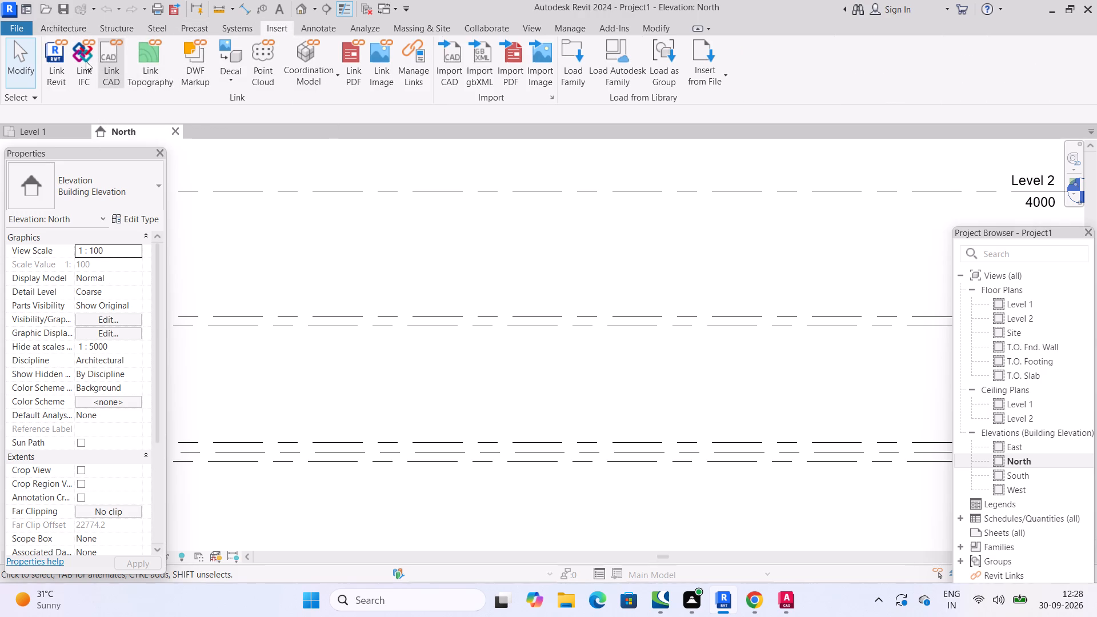
double_click(106, 56)
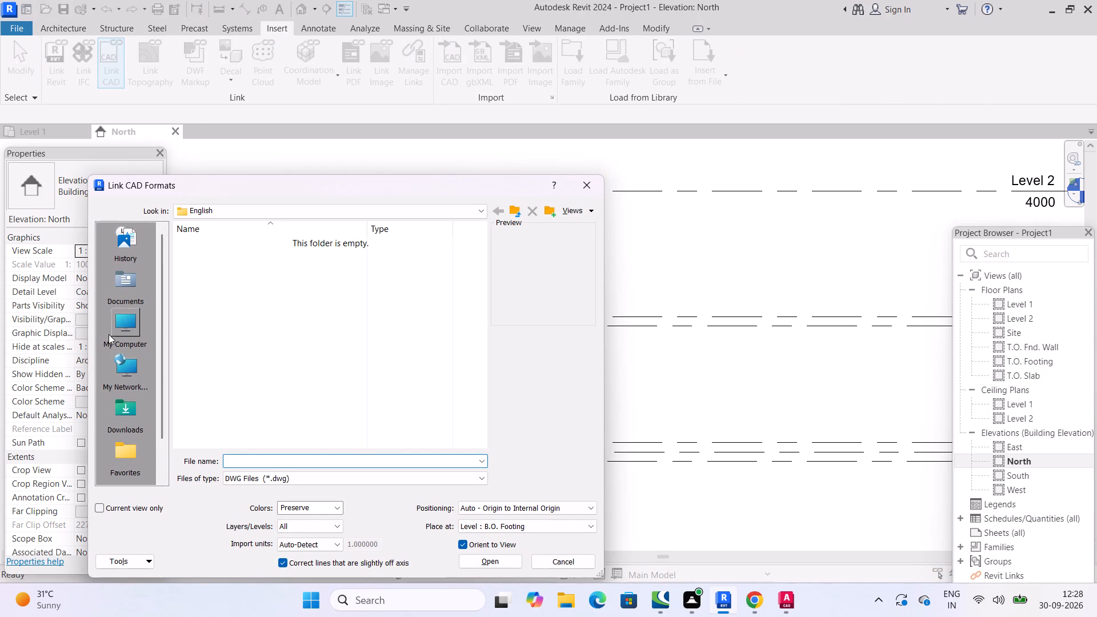
scroll(120, 355, "down", 4)
scroll(113, 354, "up", 6)
double_click(124, 416)
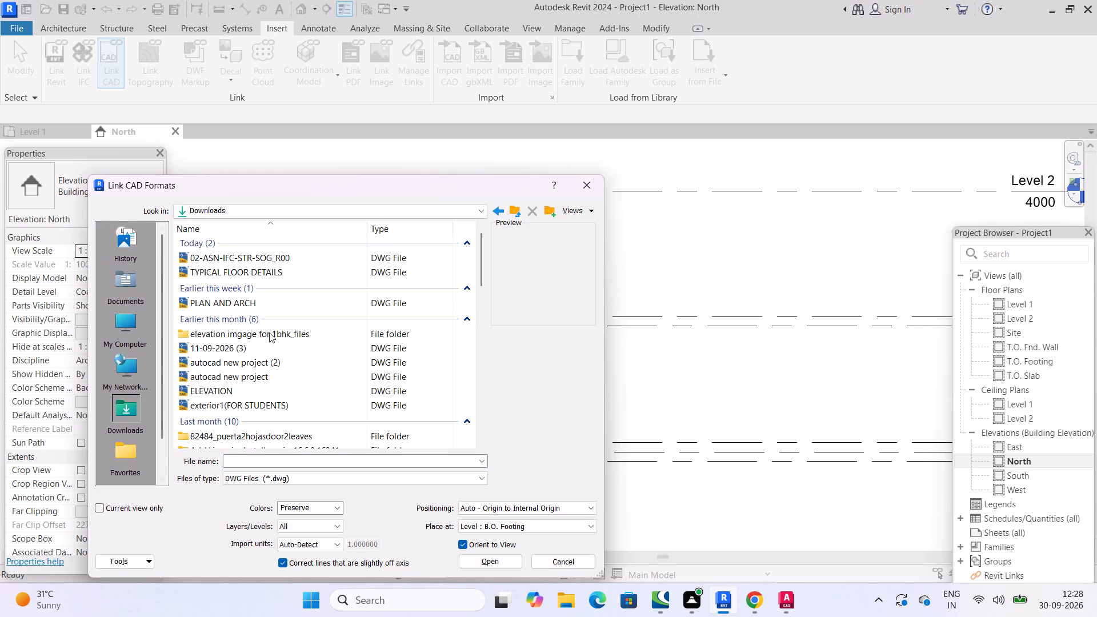
left_click(271, 266)
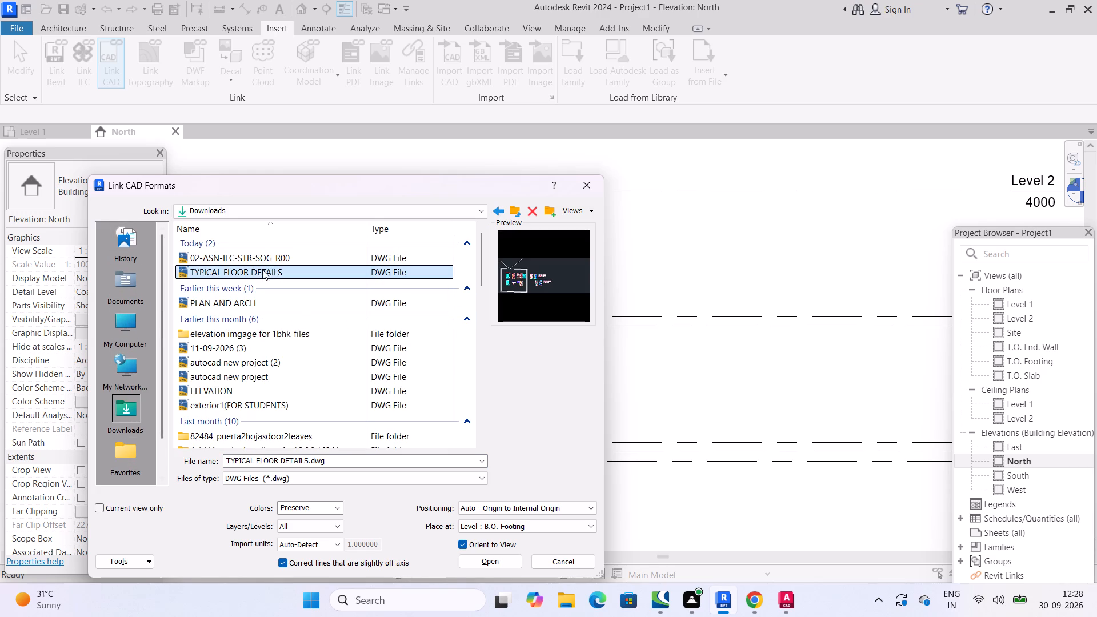
left_click(589, 504)
left_click(531, 519)
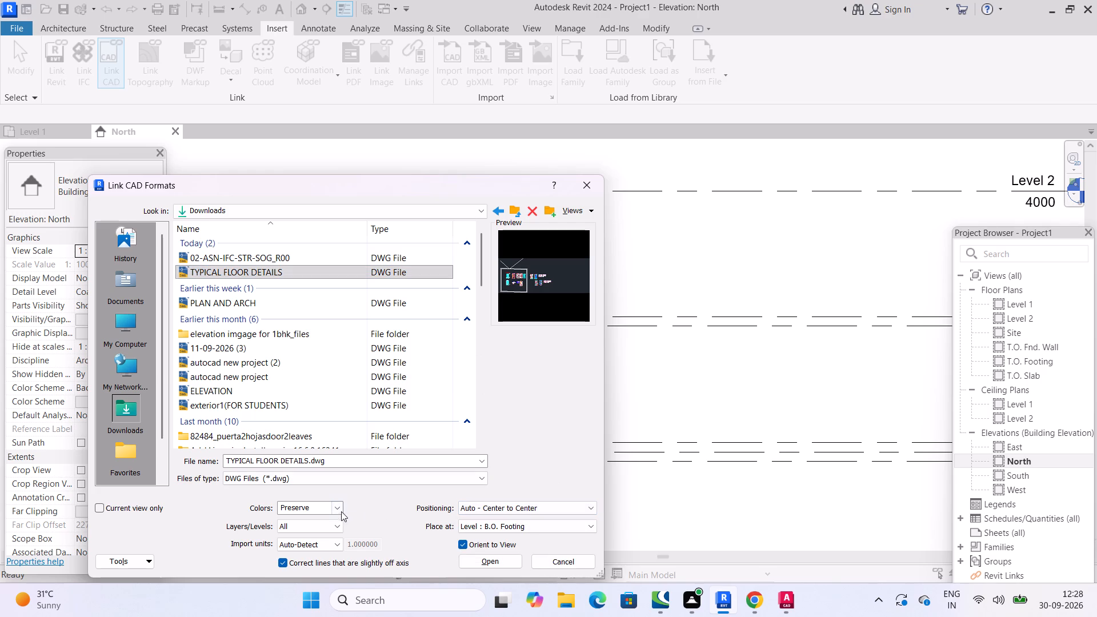
left_click(333, 509)
left_click(336, 511)
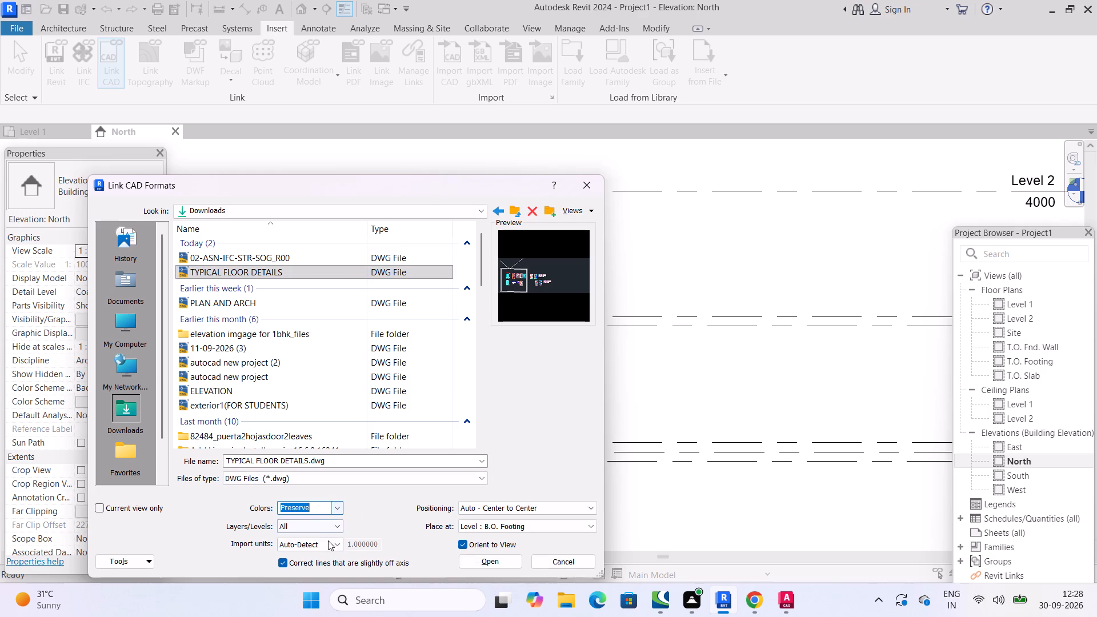
left_click(589, 525)
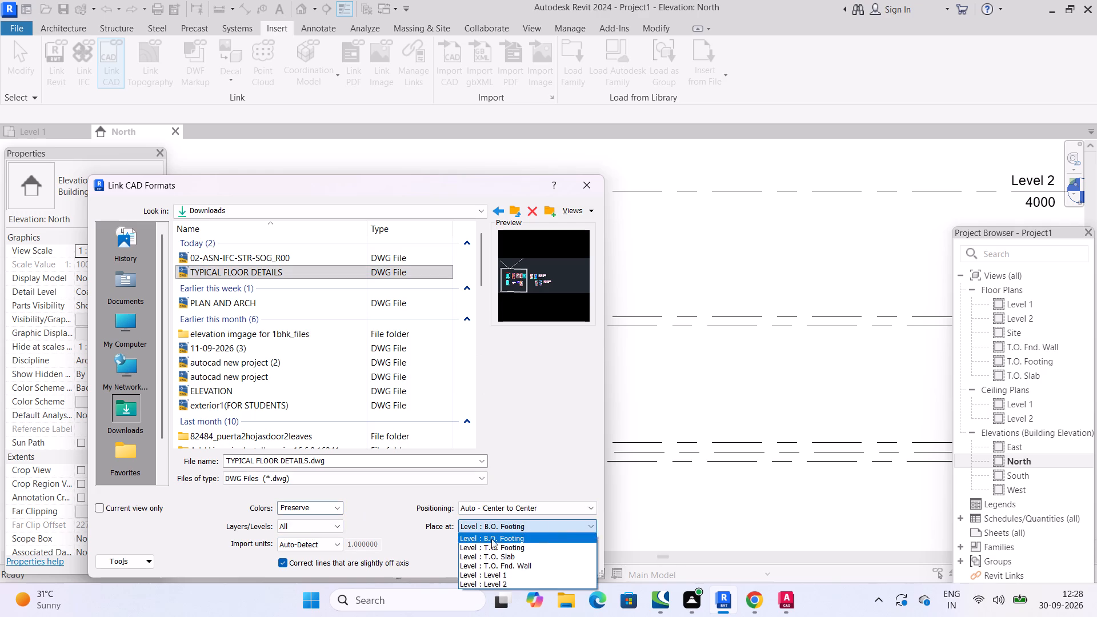
left_click(529, 539)
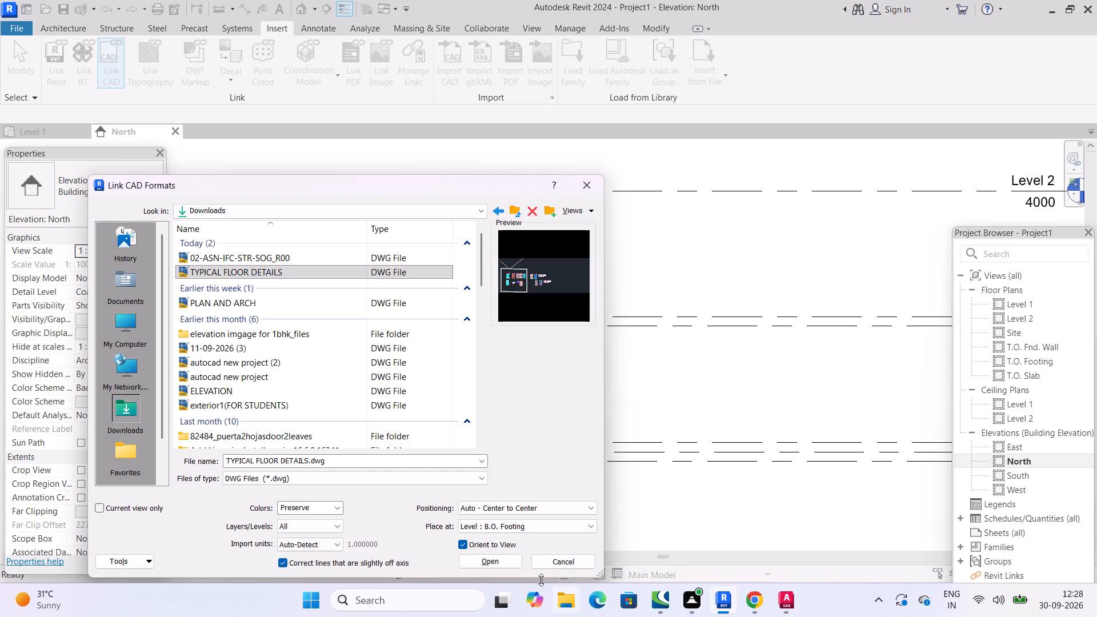
left_click(504, 557)
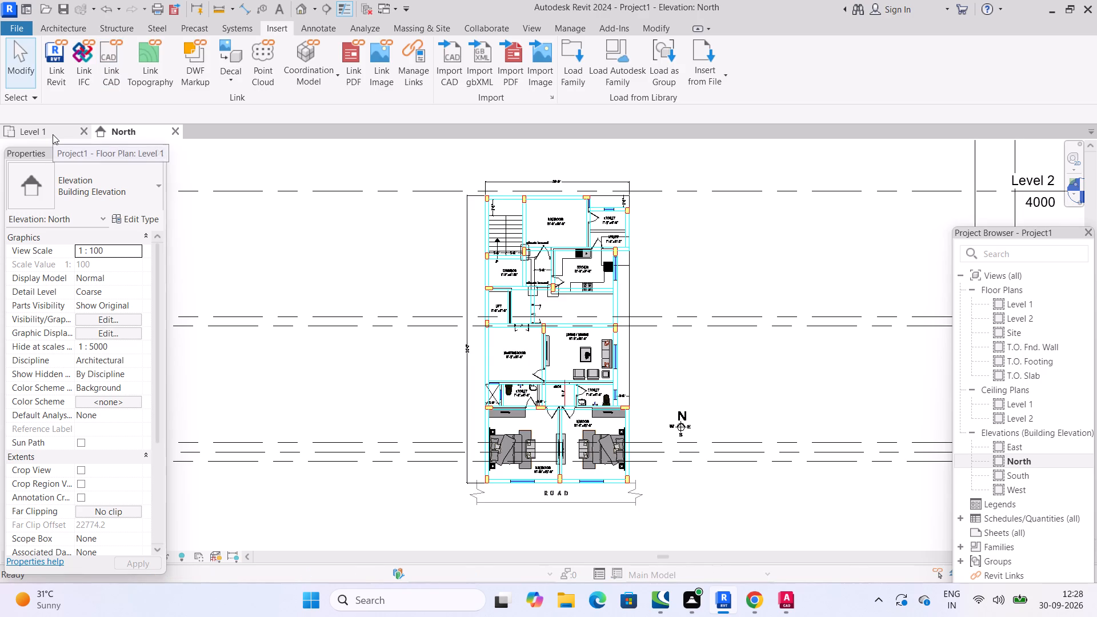
Check the Level 1 and T.O. Slab floor plans, try T.O. Footing, and return to Level 1.
left_click(53, 134)
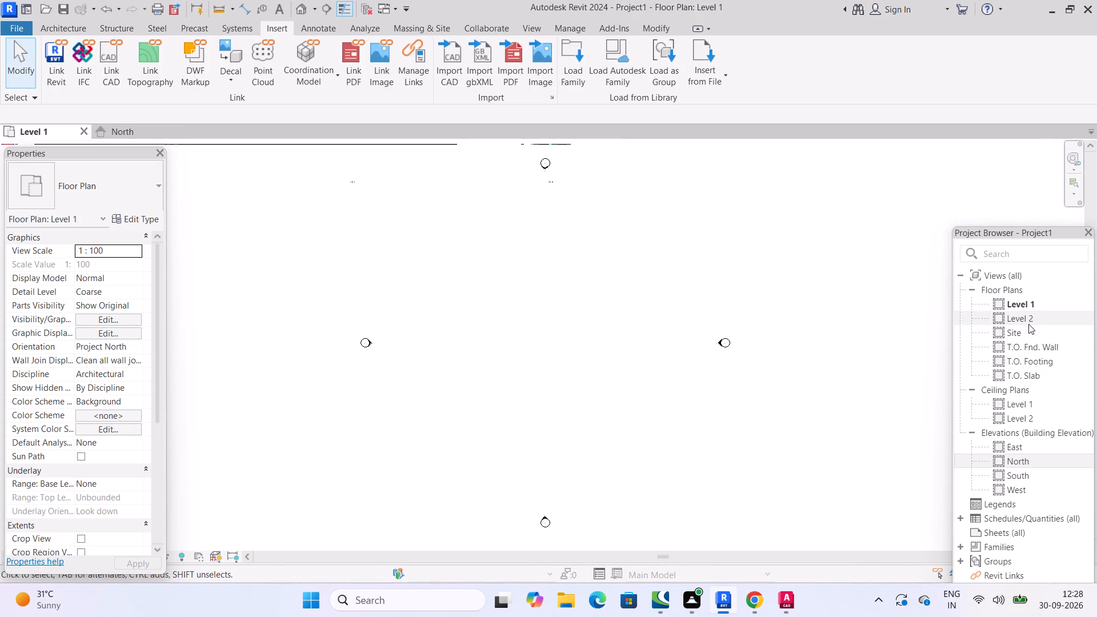
double_click(1032, 377)
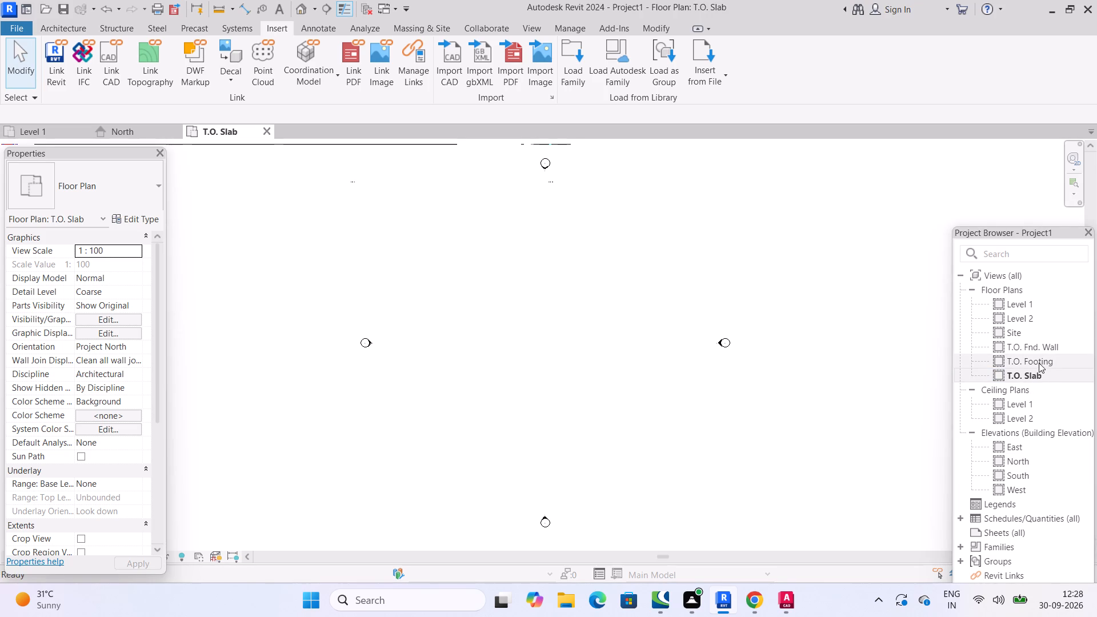
double_click(1039, 362)
scroll(604, 353, "down", 4)
scroll(551, 322, "down", 8)
scroll(655, 334, "up", 4)
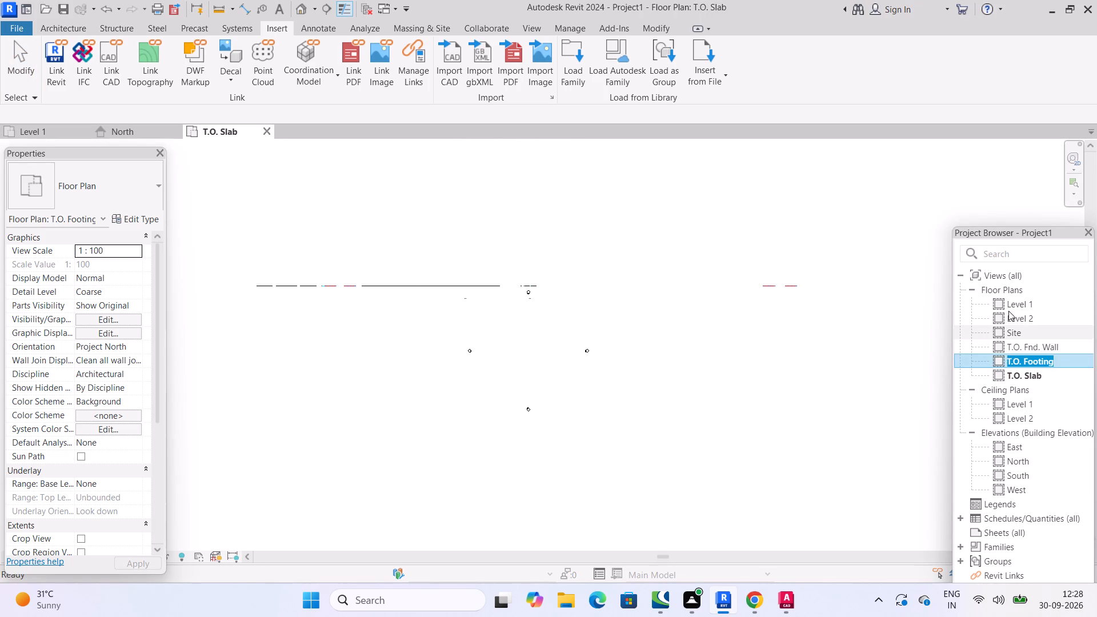
double_click(1014, 305)
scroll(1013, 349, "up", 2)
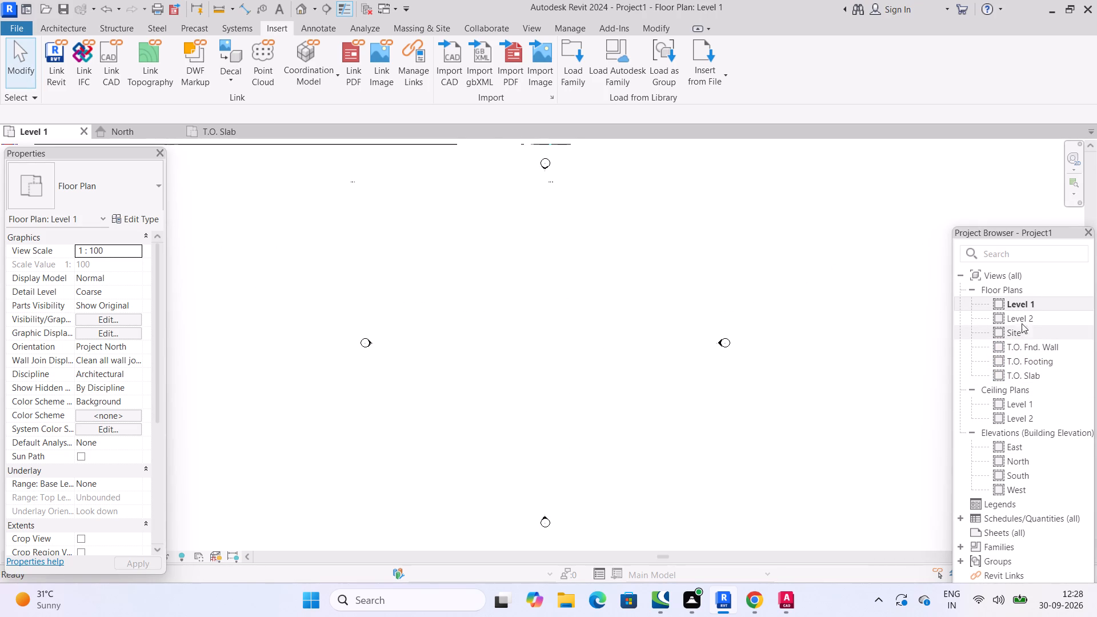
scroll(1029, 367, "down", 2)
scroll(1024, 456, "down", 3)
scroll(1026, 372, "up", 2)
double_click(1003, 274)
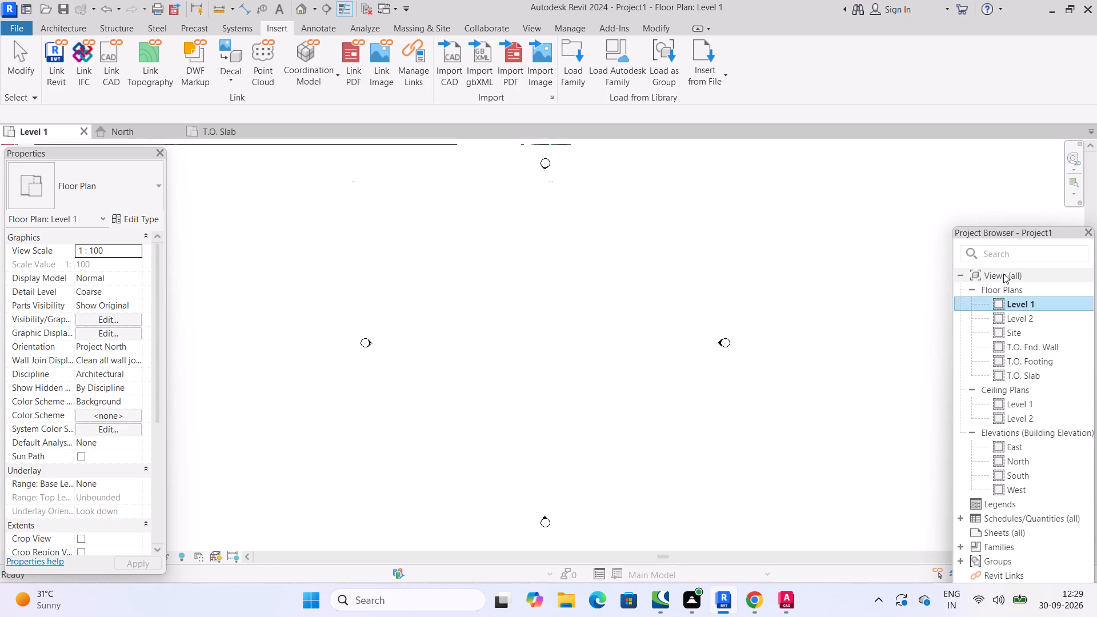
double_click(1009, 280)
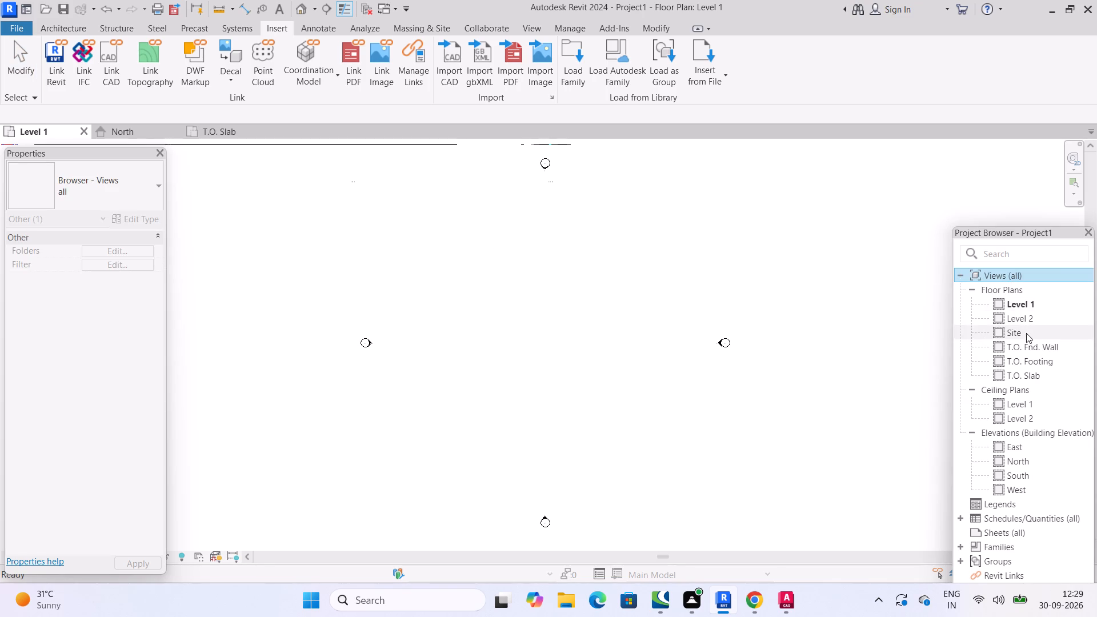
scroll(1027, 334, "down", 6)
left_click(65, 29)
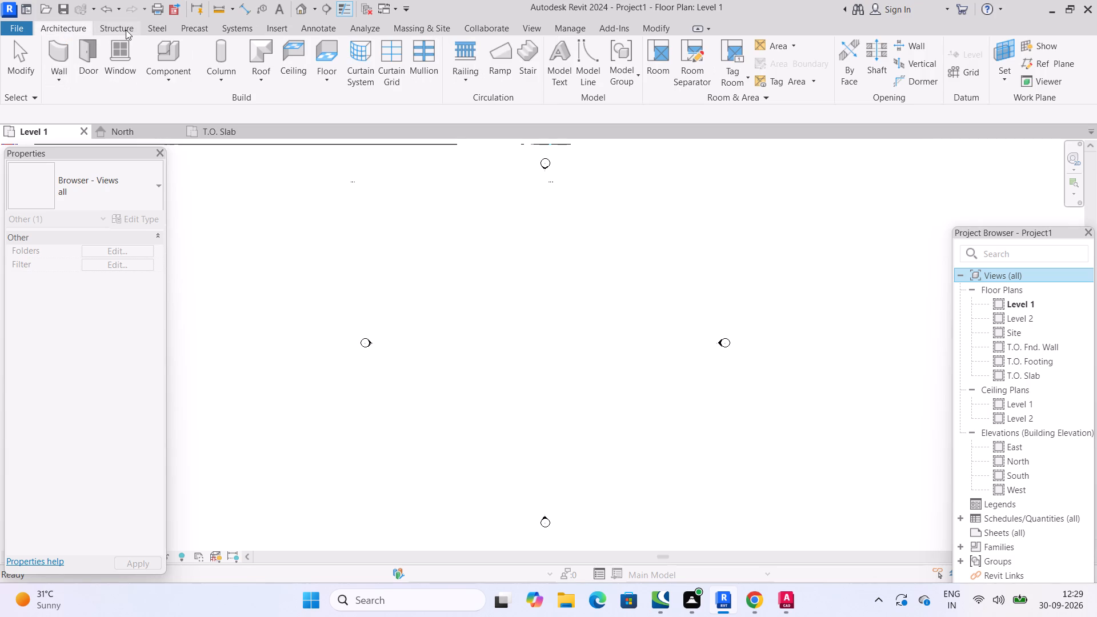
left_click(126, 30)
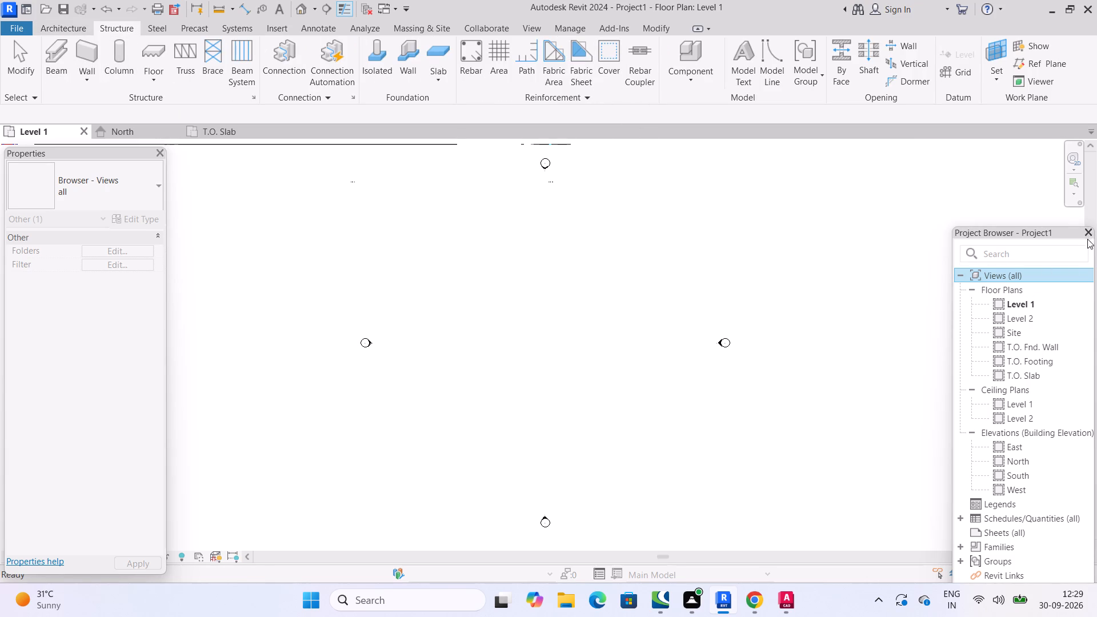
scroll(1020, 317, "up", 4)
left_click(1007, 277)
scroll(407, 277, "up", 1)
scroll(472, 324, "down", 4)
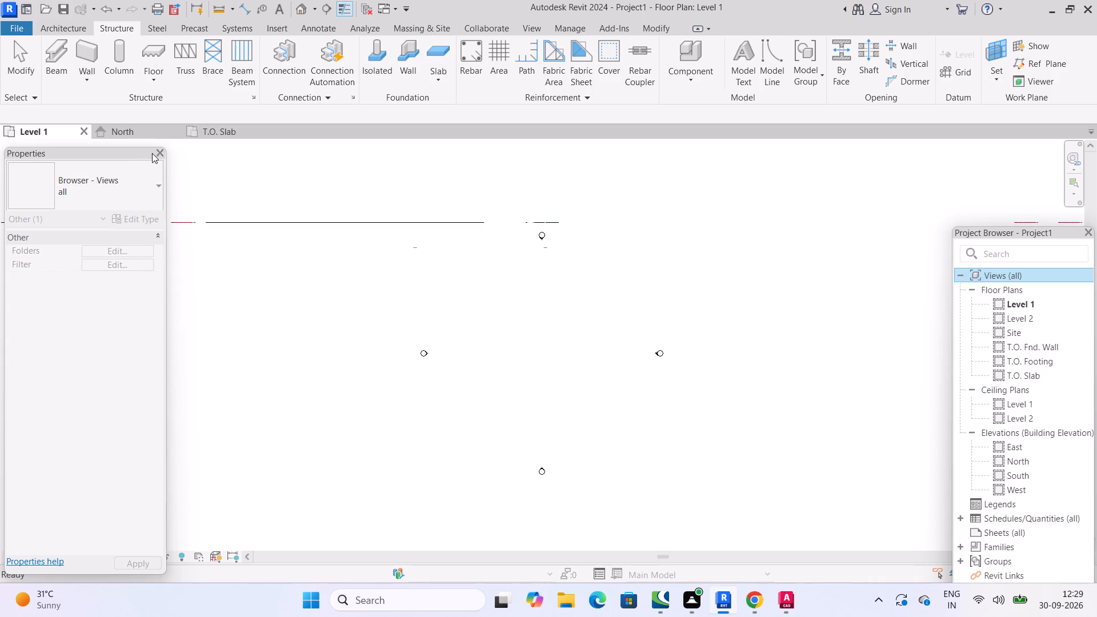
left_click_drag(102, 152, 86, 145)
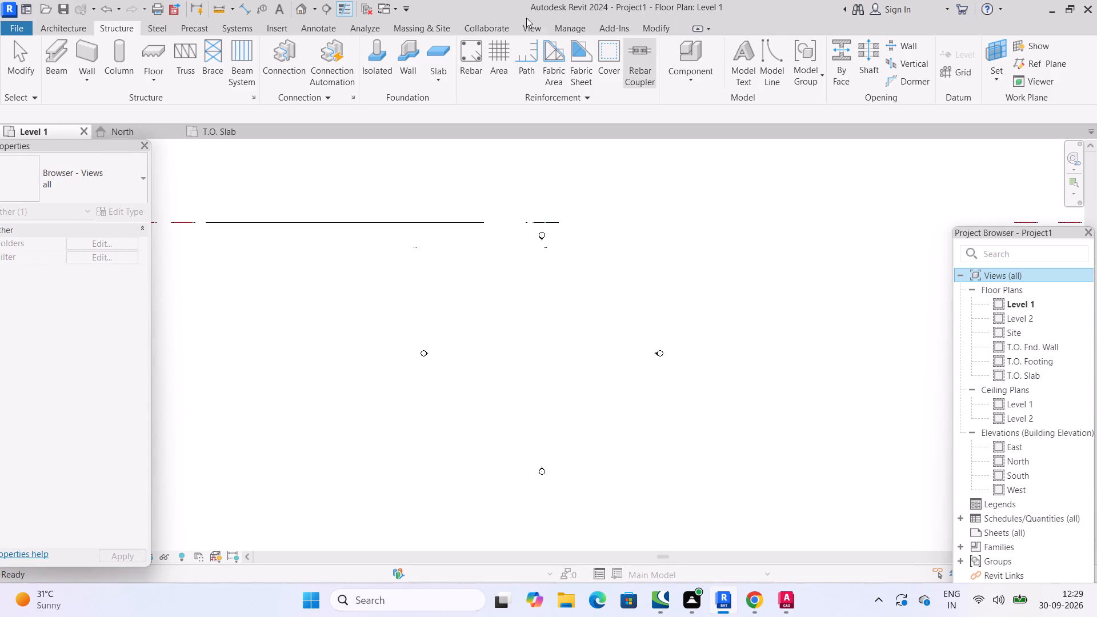
Create structural plan views for all levels: B.O. Footing, Level 1, Level 2, T.O. Fnd. Wall, T.O. Footing and T.O. Slab.
left_click(531, 27)
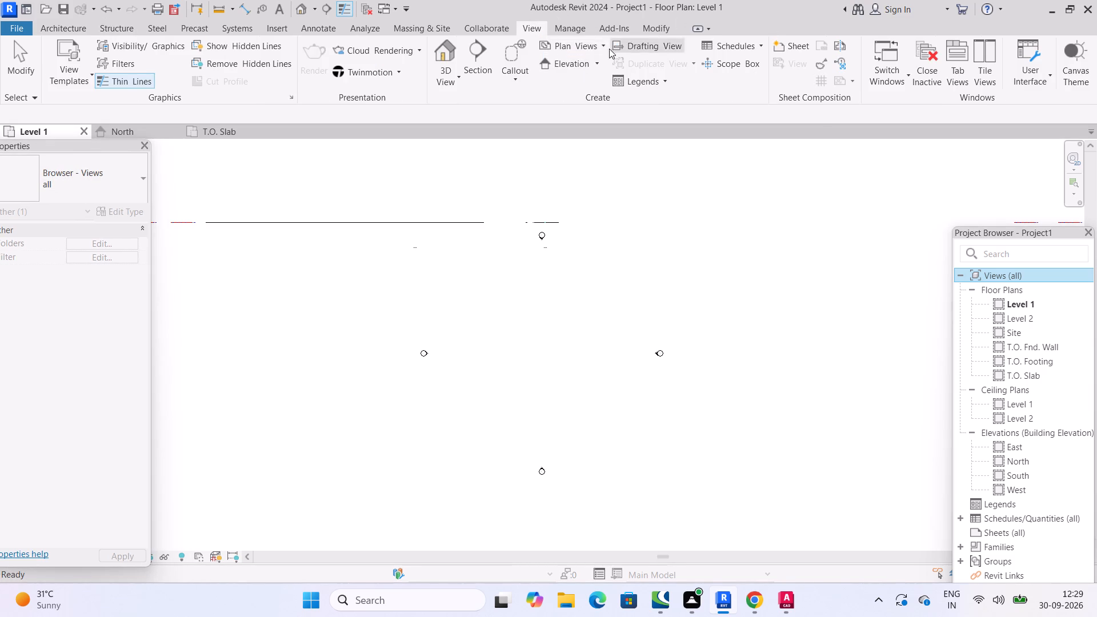
left_click(603, 42)
left_click(624, 129)
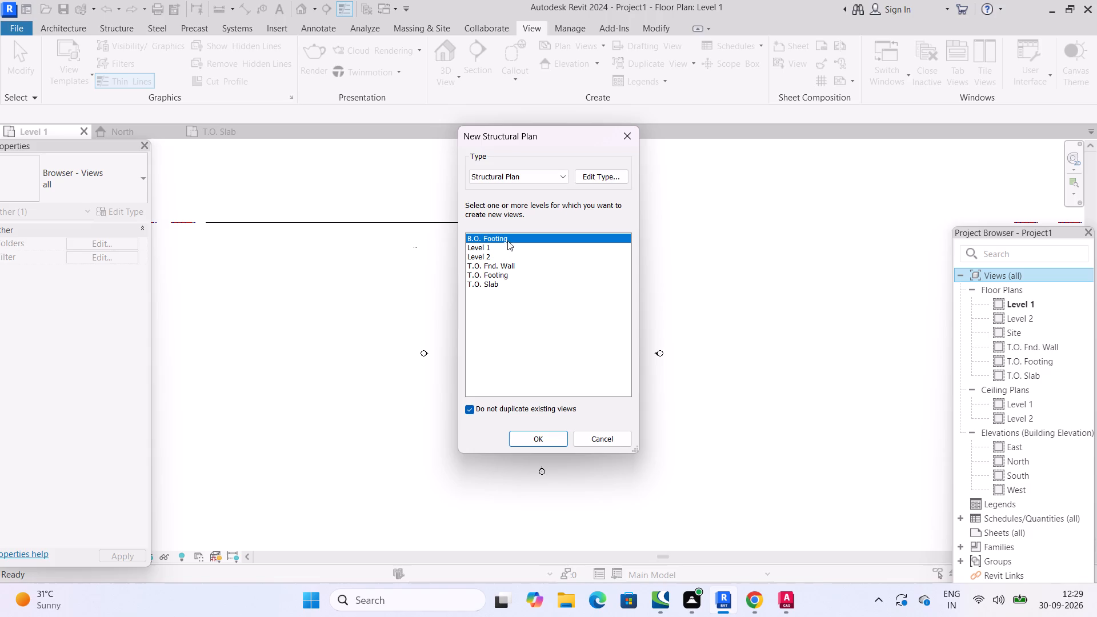
left_click(559, 173)
left_click(566, 177)
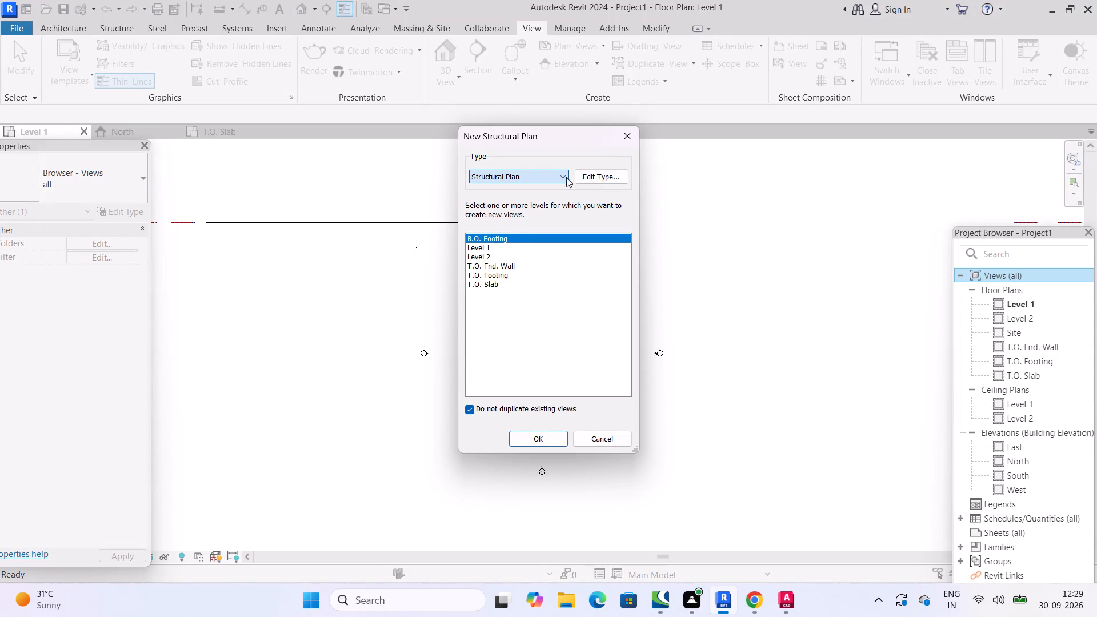
left_click(494, 247, "ctrl")
left_click(506, 257, "ctrl")
left_click(518, 269, "ctrl")
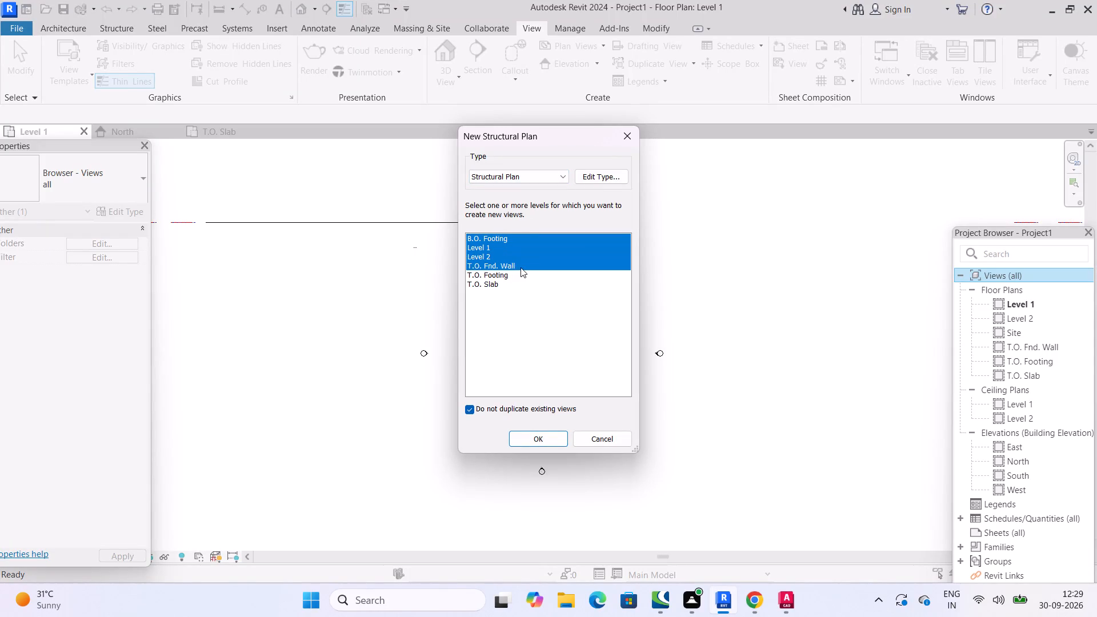
left_click(517, 274, "ctrl")
left_click(506, 285, "ctrl")
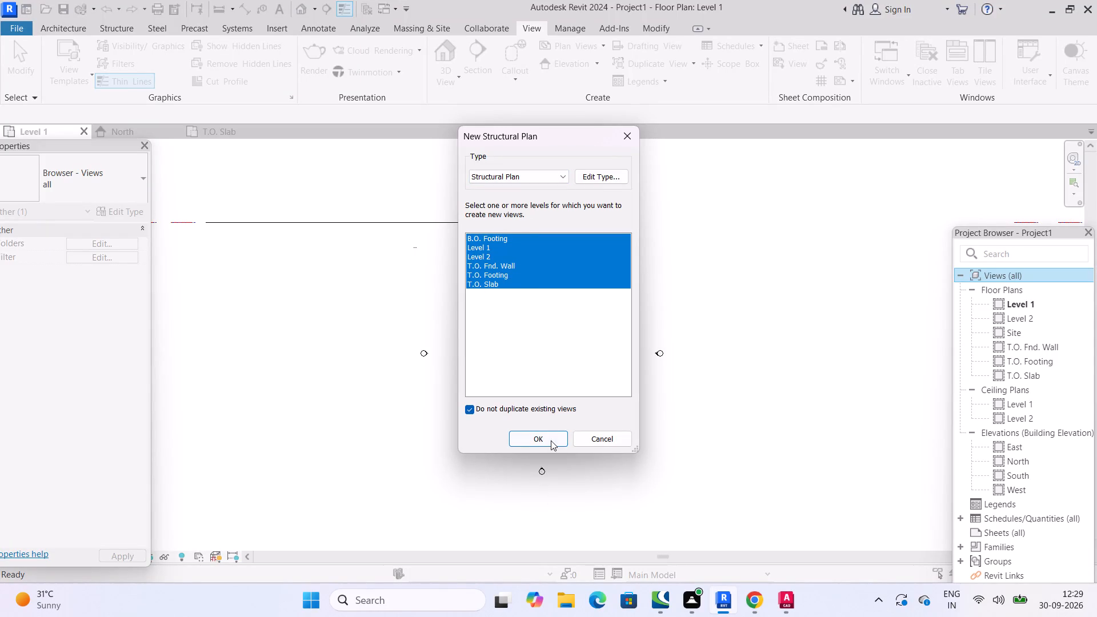
left_click(551, 440)
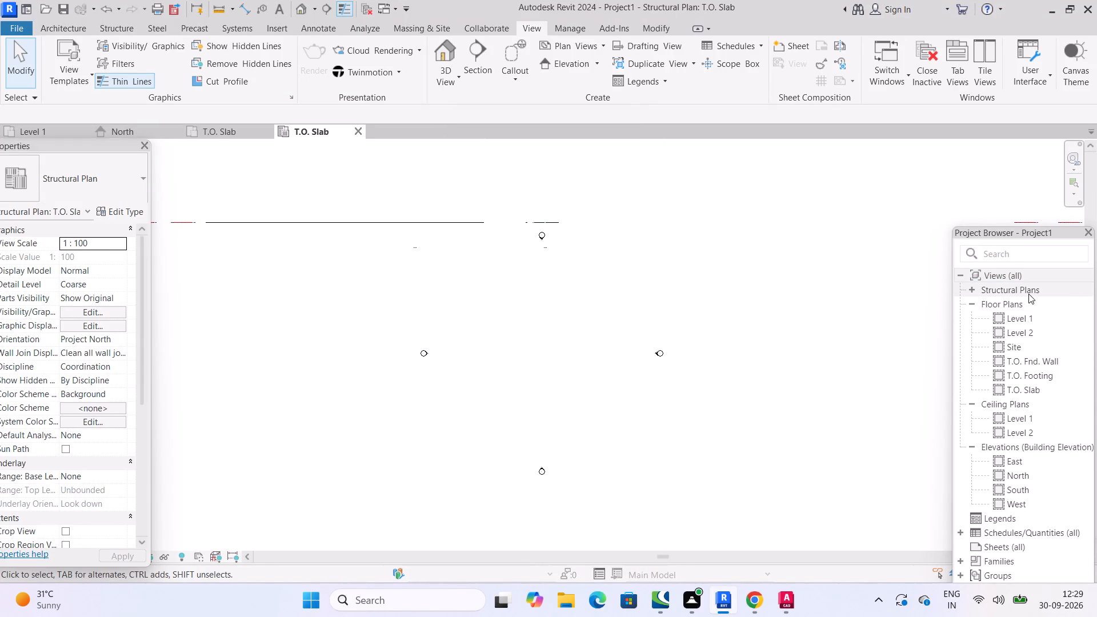
Expand the Structural Plans group in the Project Browser and open its T.O. Slab view.
double_click(1029, 294)
left_click(1029, 292)
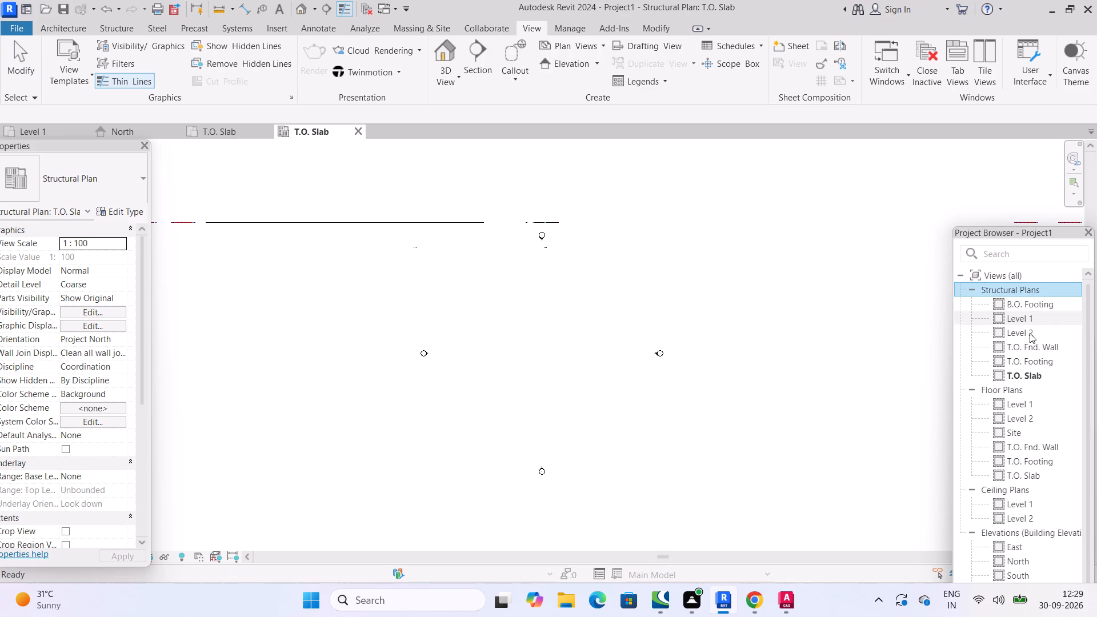
double_click(1034, 377)
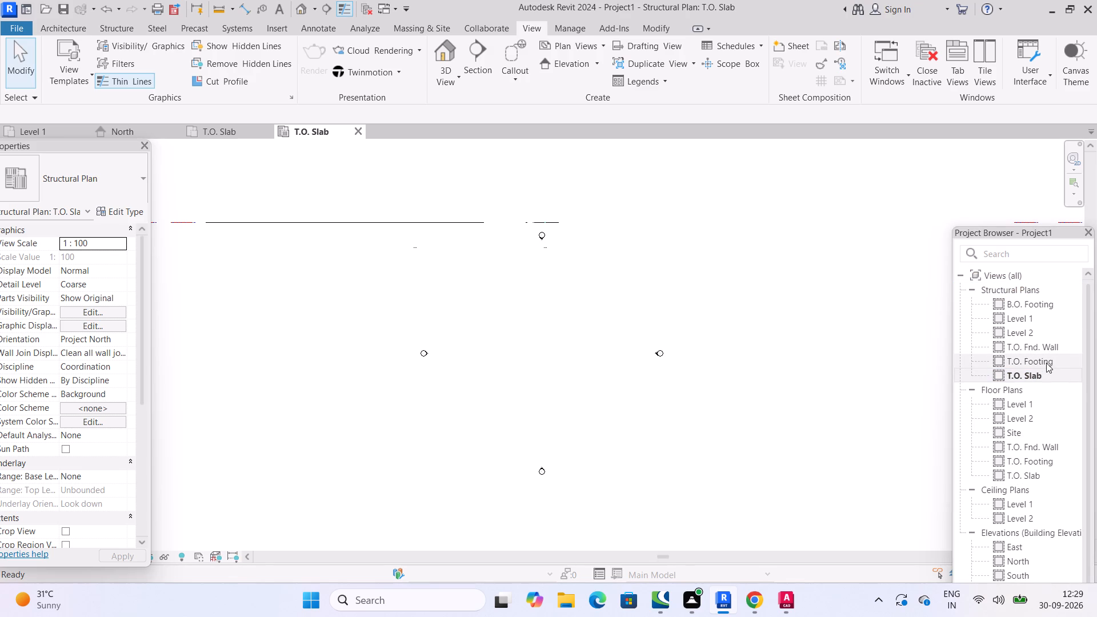
Check the structural plan views T.O. Footing, T.O. Fnd. Wall, Level 2, Level 1 and B.O. Footing one after another.
double_click(1046, 362)
double_click(1055, 347)
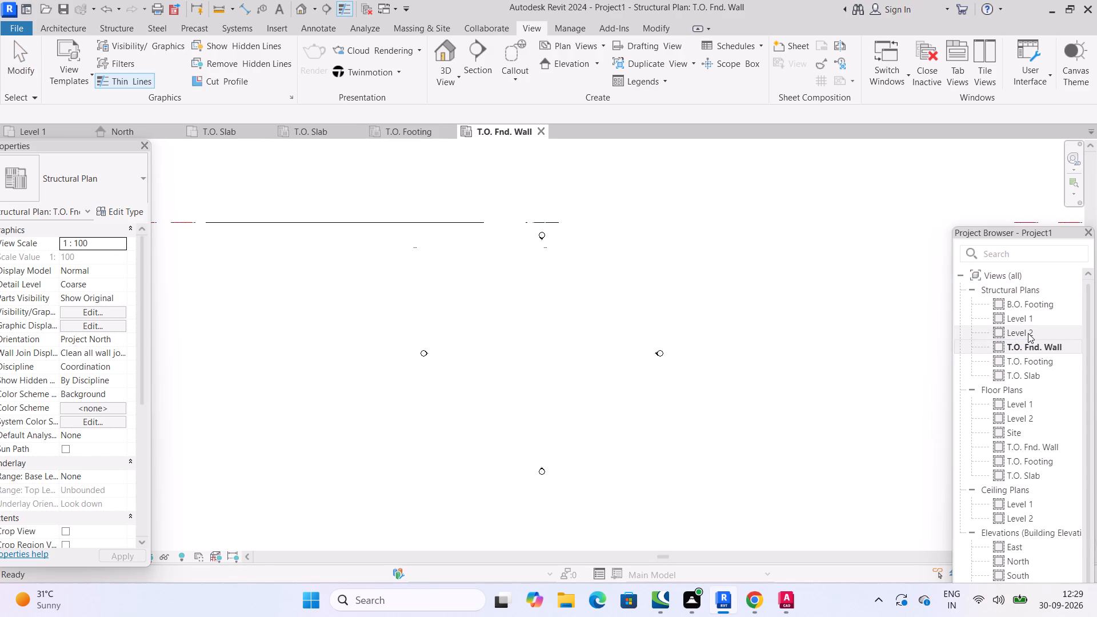
double_click(1028, 333)
double_click(1028, 327)
double_click(1030, 319)
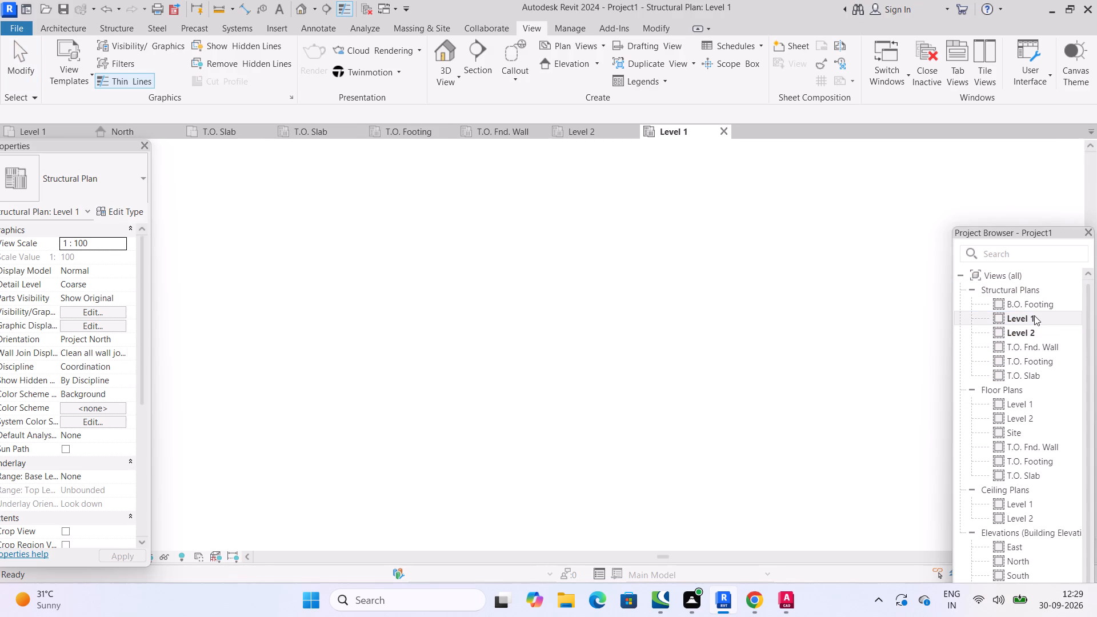
double_click(1039, 304)
scroll(1023, 454, "down", 3)
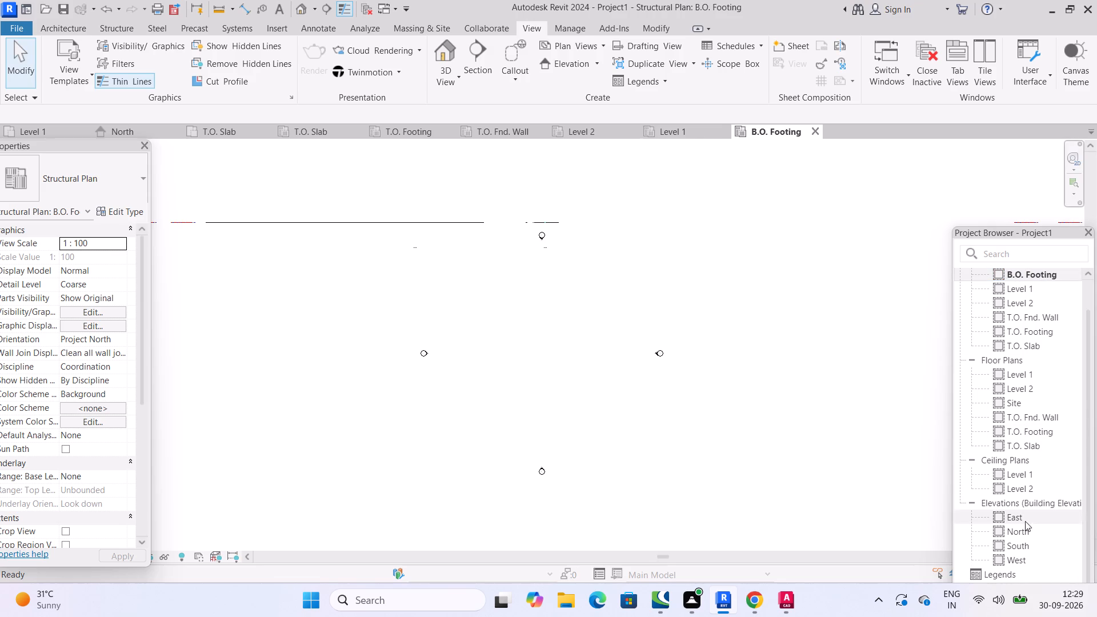
In the North elevation, select all the levels and maximize their 3D extents.
left_click(132, 135)
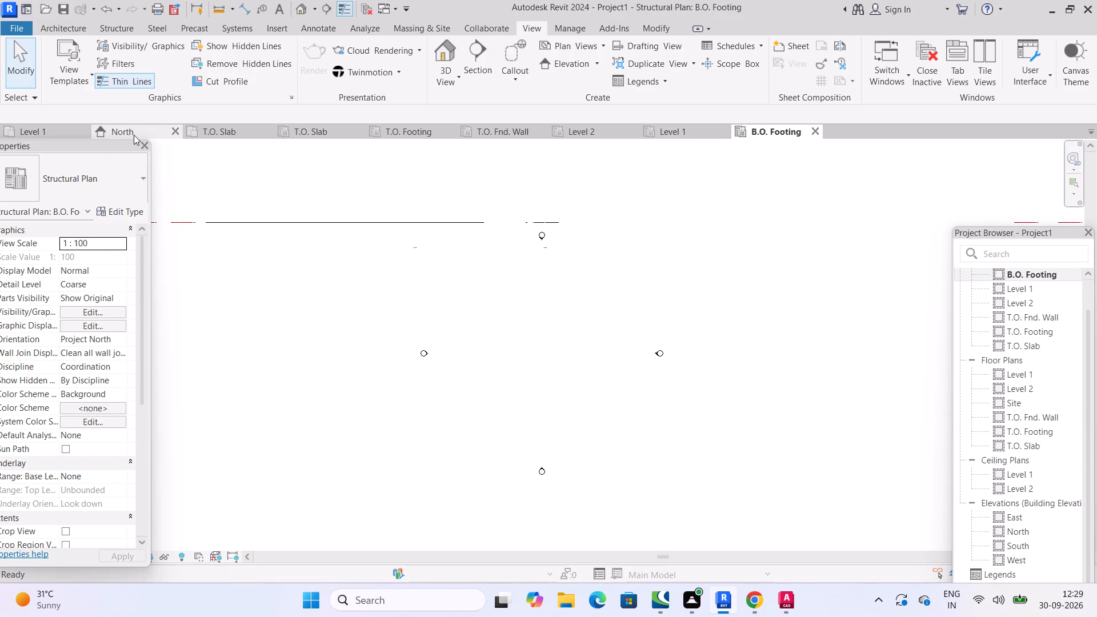
scroll(756, 354, "down", 4)
middle_click_drag(768, 404, 571, 392)
scroll(521, 370, "up", 3)
scroll(562, 369, "down", 10)
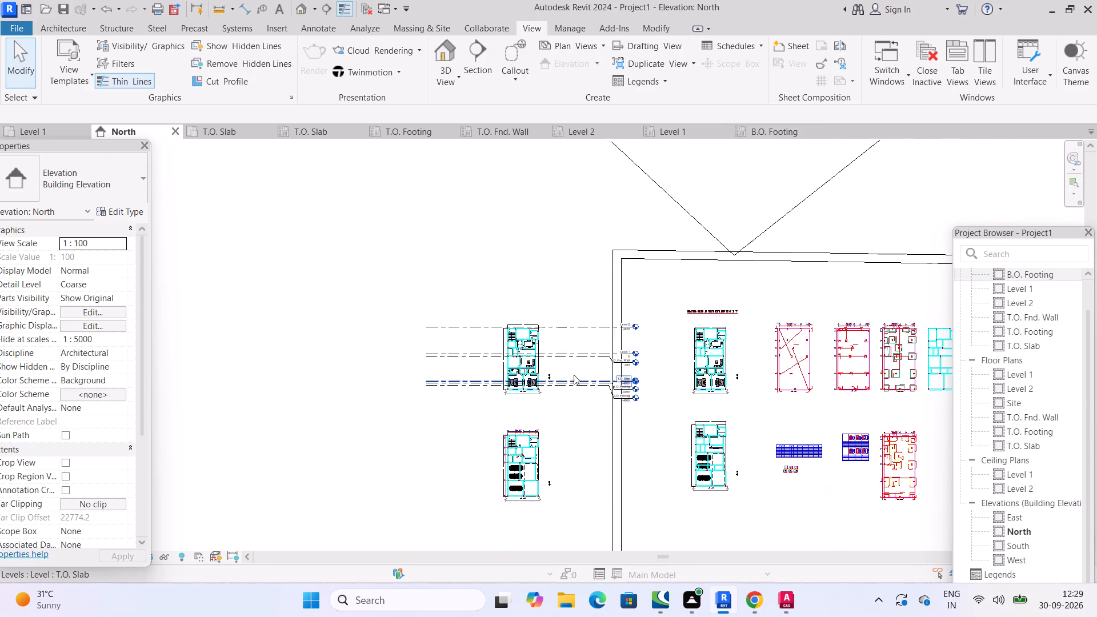
scroll(583, 375, "down", 3)
scroll(723, 380, "down", 3)
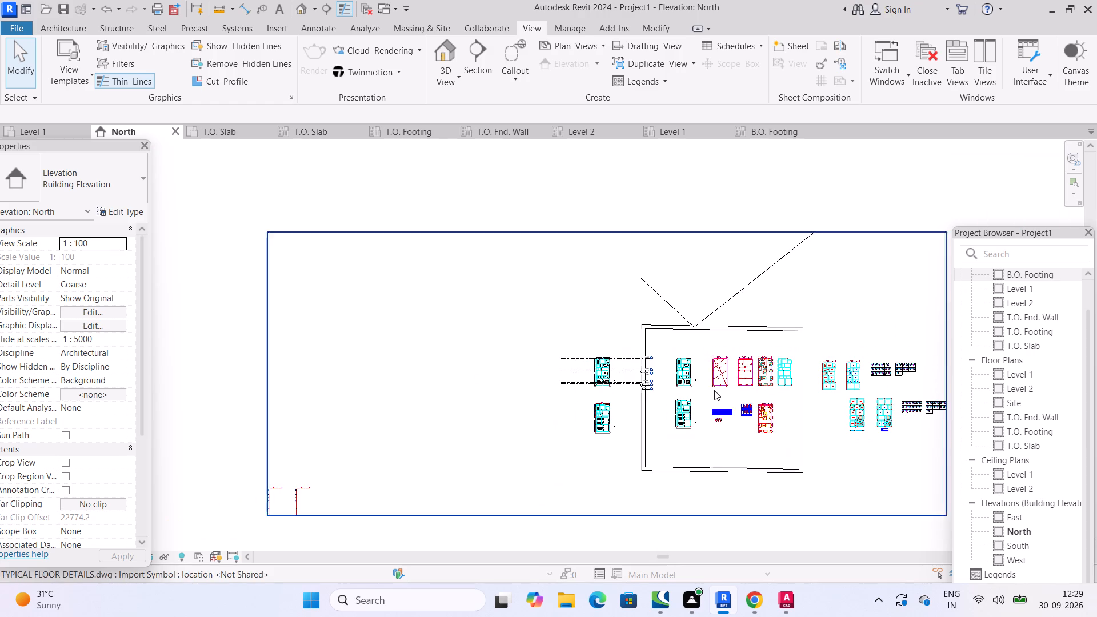
scroll(761, 398, "up", 2)
middle_click_drag(691, 377, 570, 348)
scroll(635, 357, "up", 4)
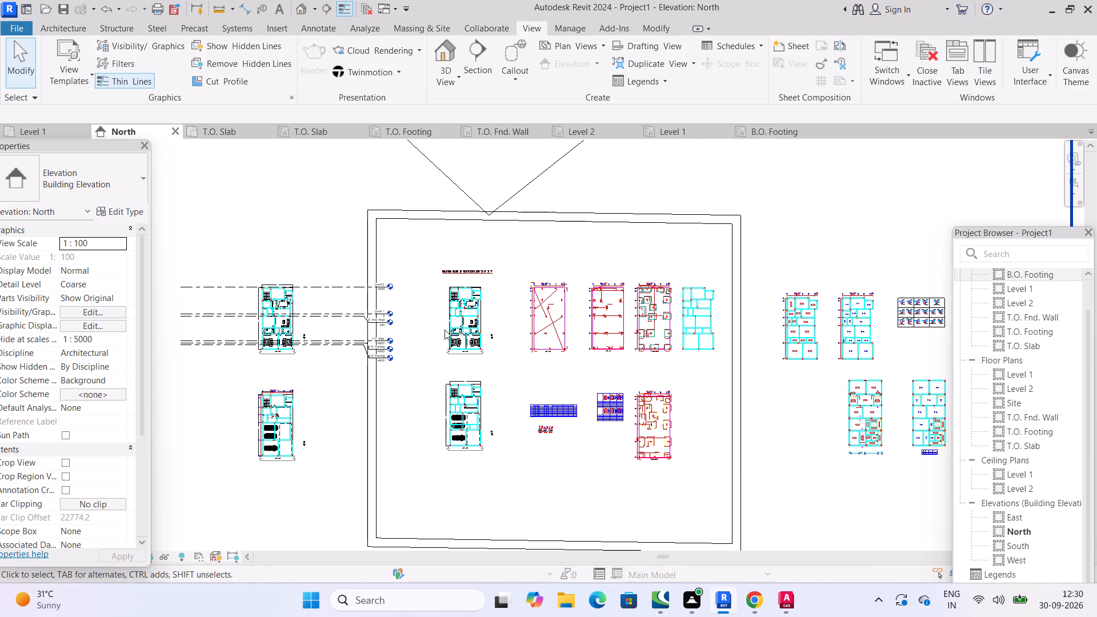
scroll(397, 253, "up", 3)
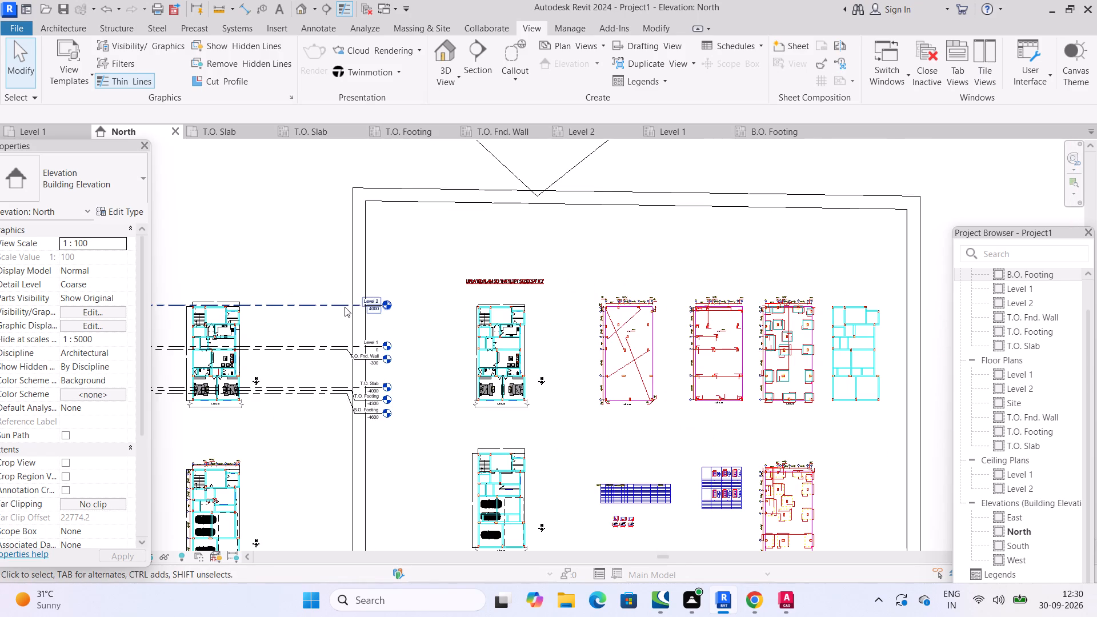
left_click_drag(295, 270, 331, 470)
left_click_drag(327, 452, 325, 417)
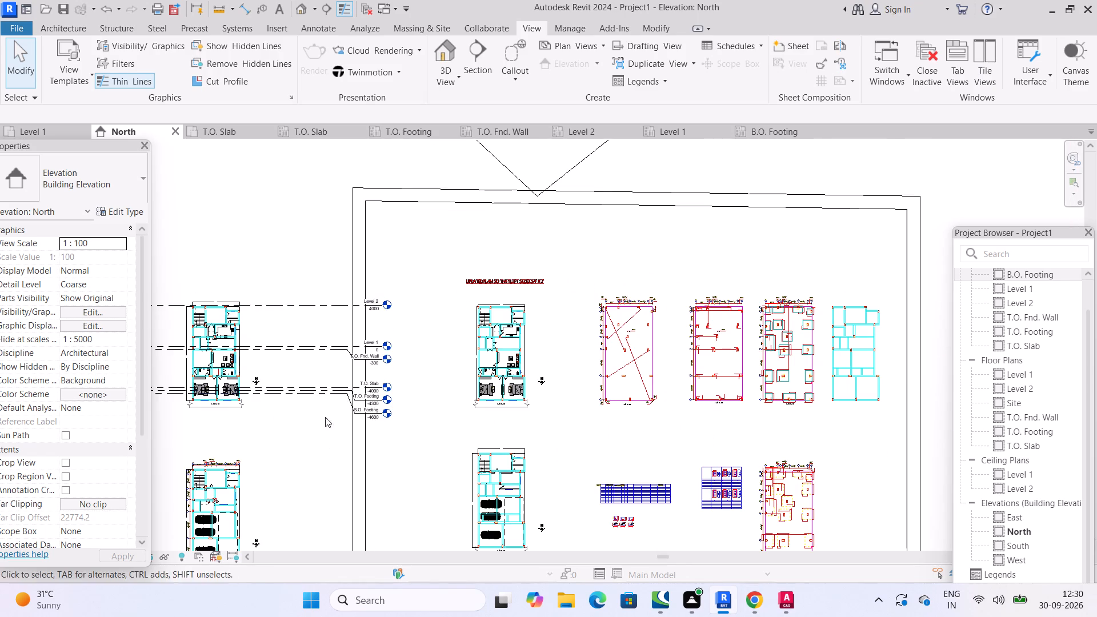
left_click_drag(325, 417, 281, 253)
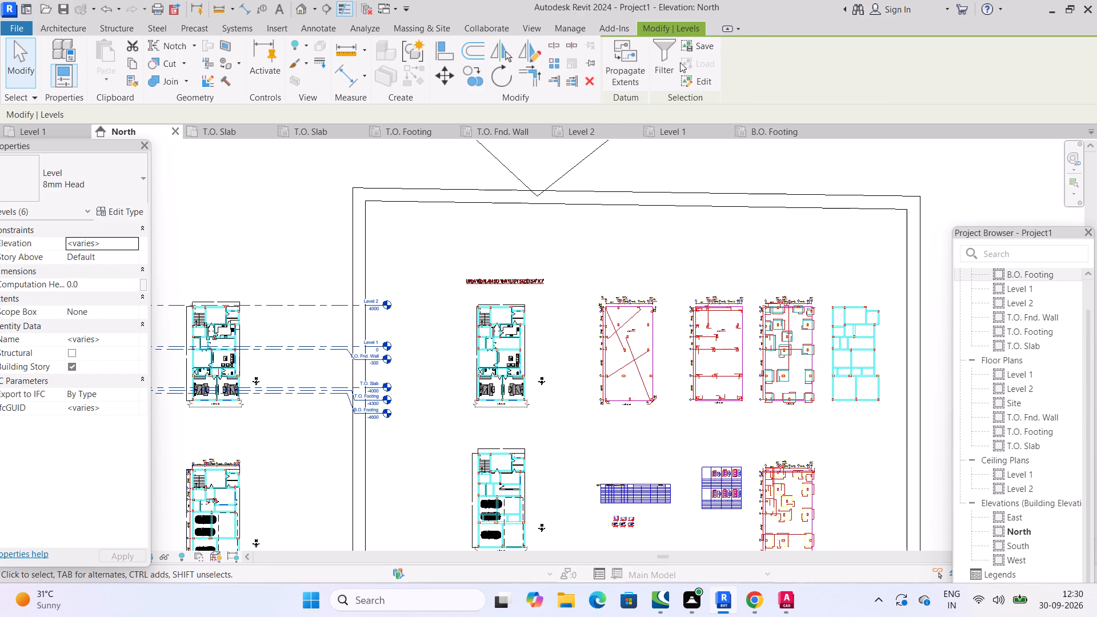
right_click(333, 311)
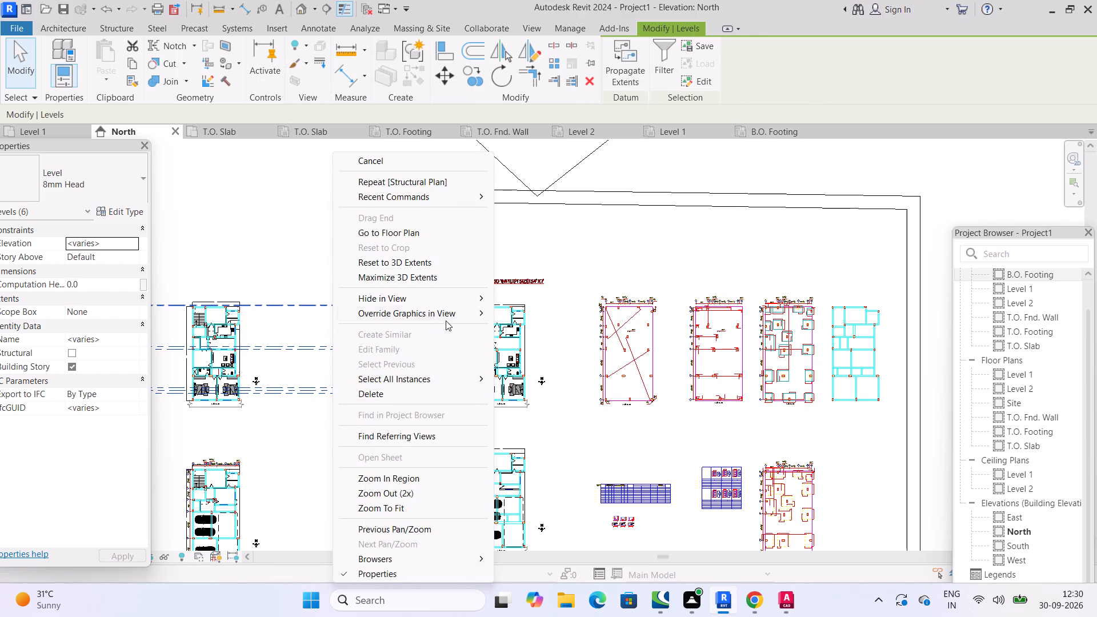
left_click(466, 278)
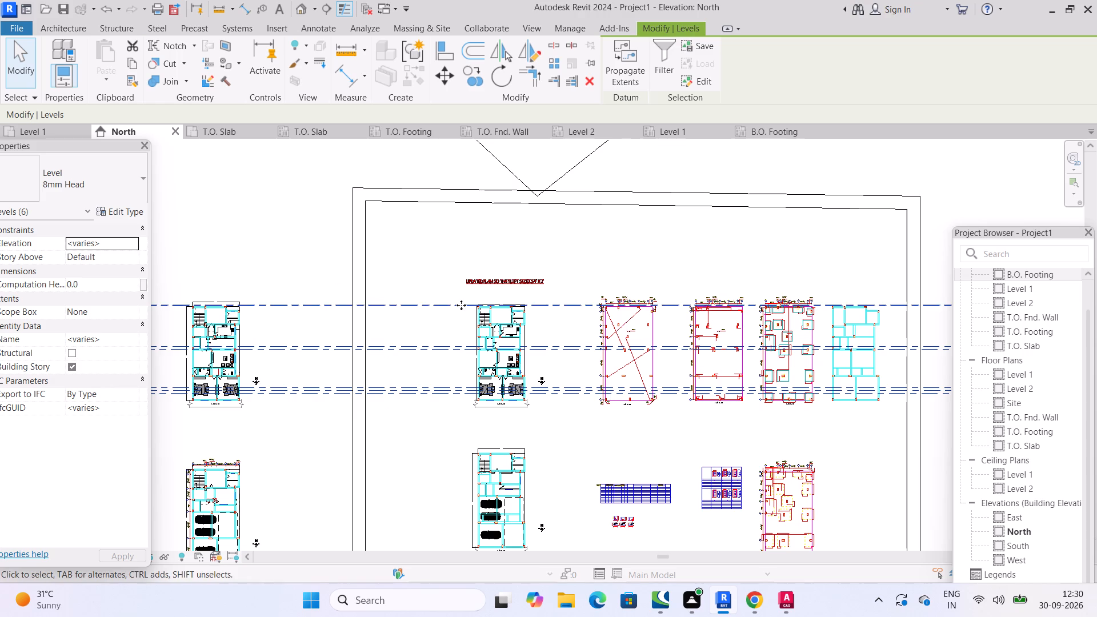
Examine the extended level lines against the column, footing and beam layouts in the linked TYPICAL FLOOR DETAILS drawing.
scroll(410, 319, "down", 4)
scroll(634, 396, "up", 4)
scroll(531, 312, "up", 3)
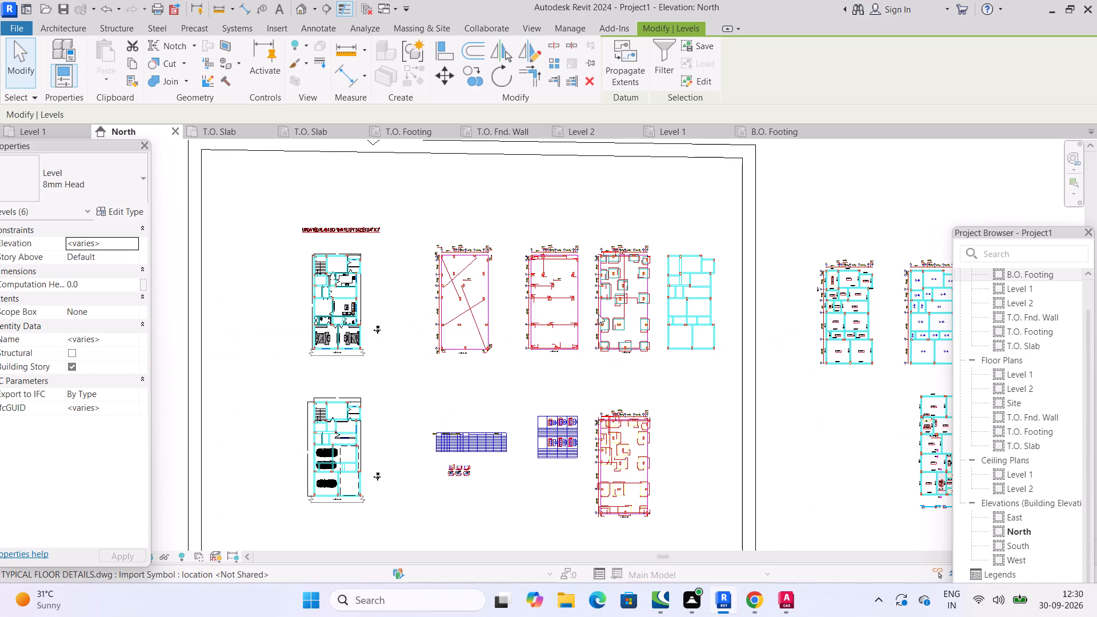
scroll(589, 297, "up", 7)
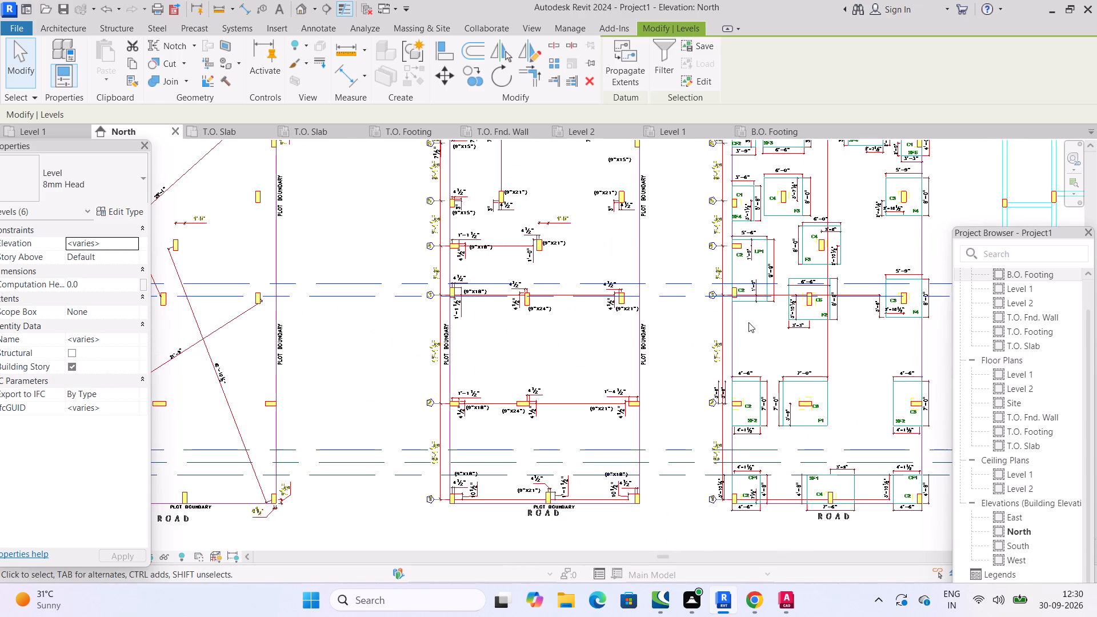
middle_click_drag(734, 324, 509, 379)
scroll(603, 344, "down", 1)
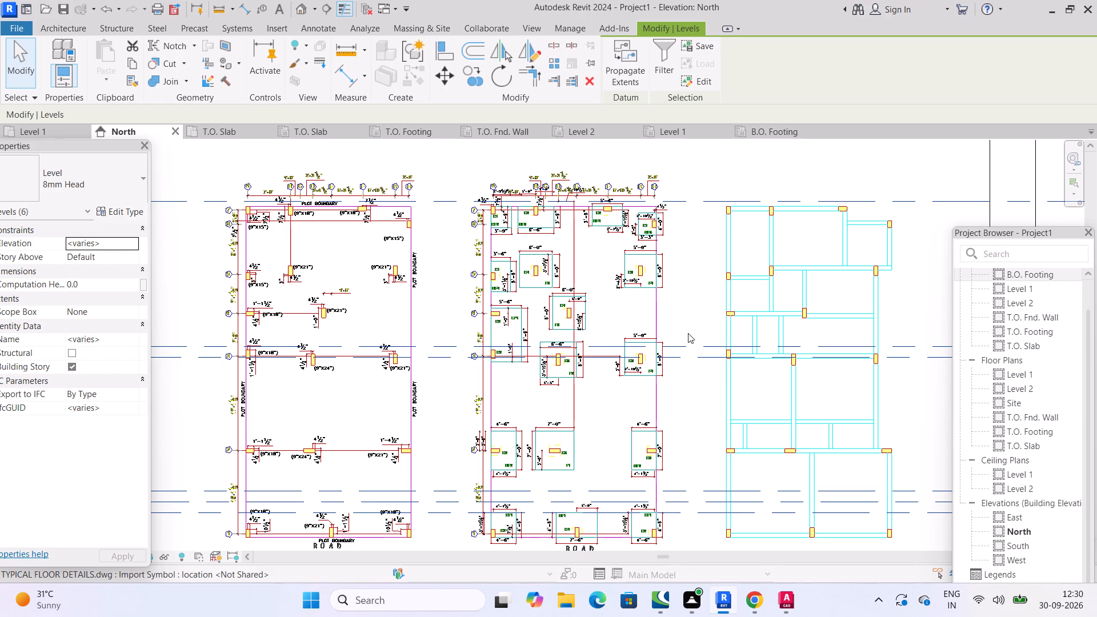
scroll(690, 335, "down", 4)
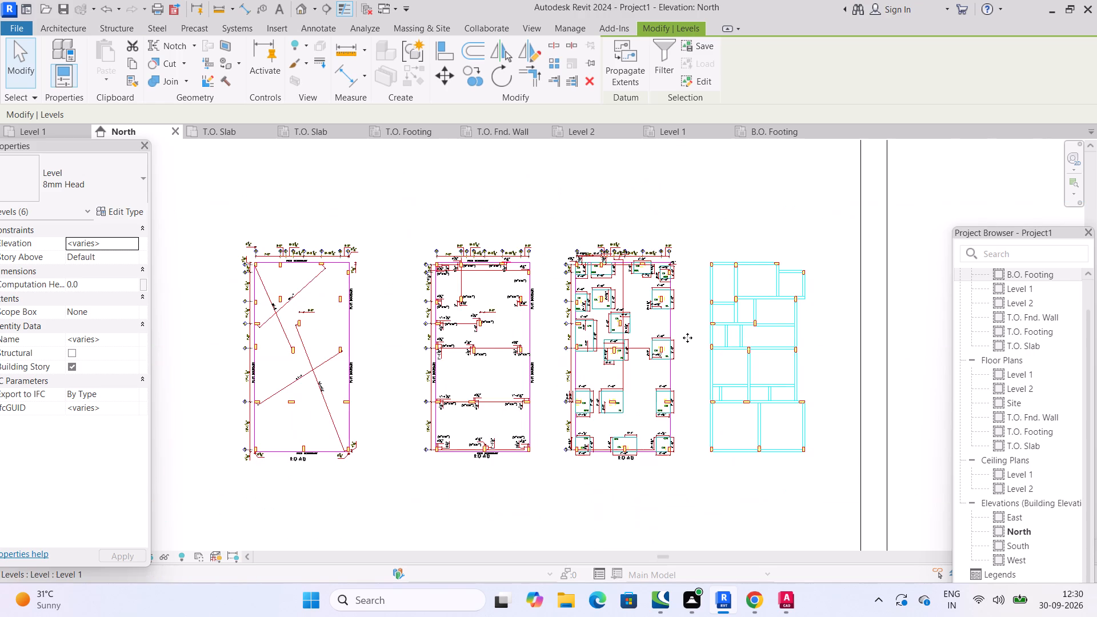
scroll(703, 383, "down", 6)
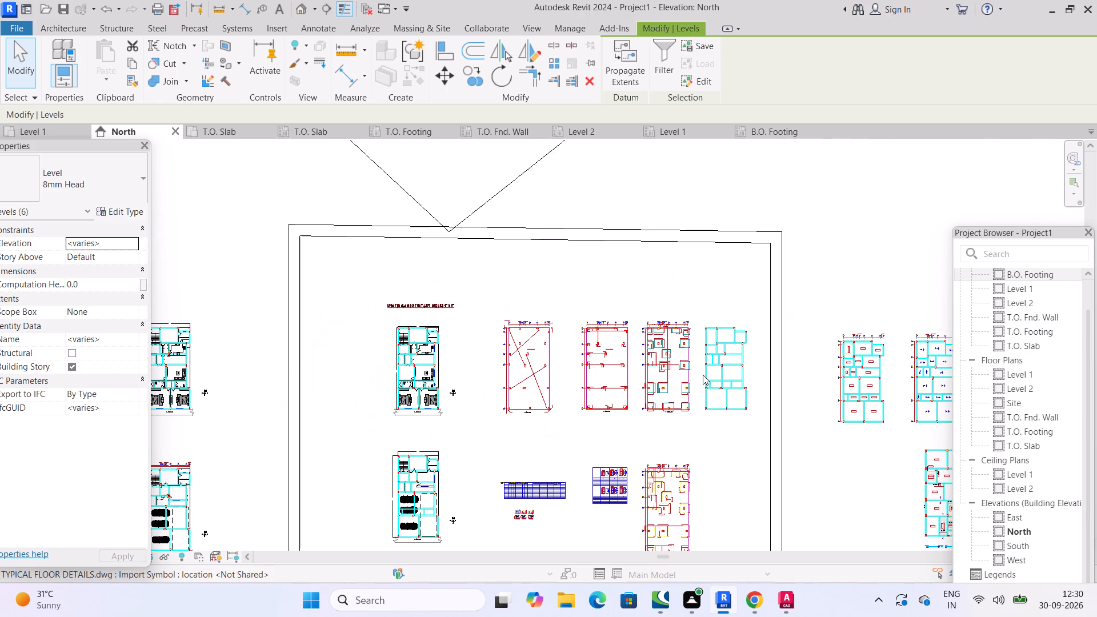
scroll(704, 375, "down", 6)
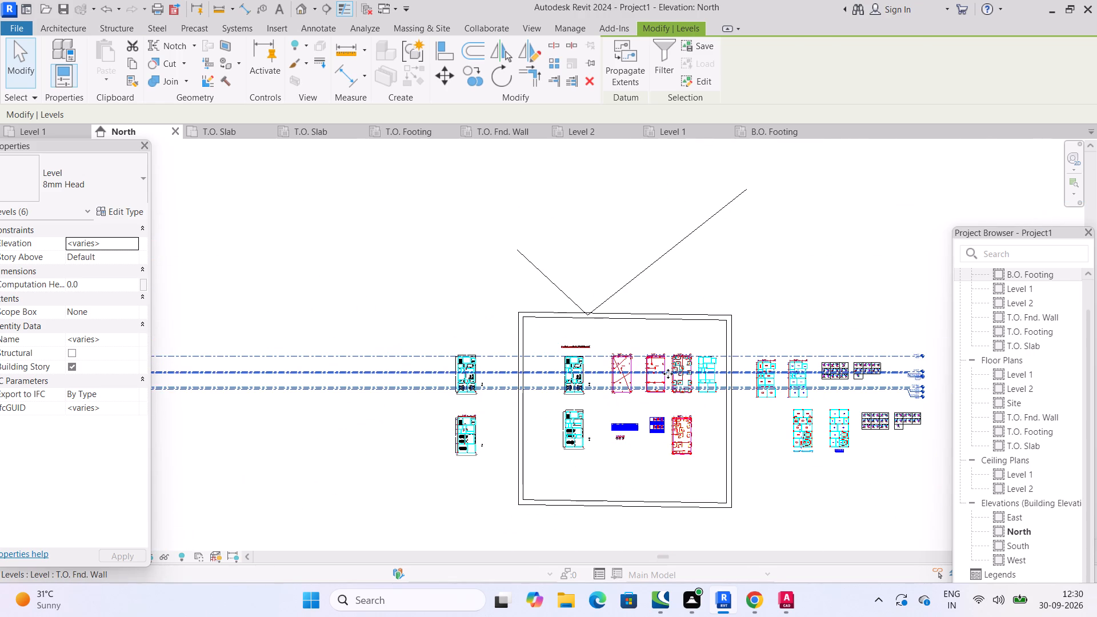
Close Revit without saving the changes to Project1.
left_click(1090, 5)
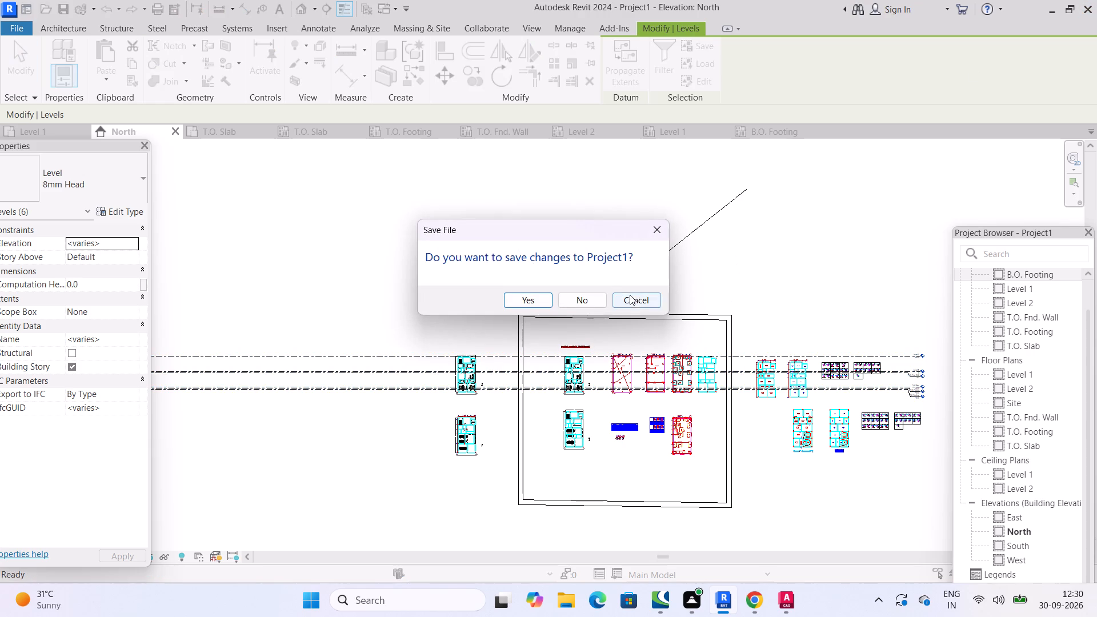
left_click(595, 306)
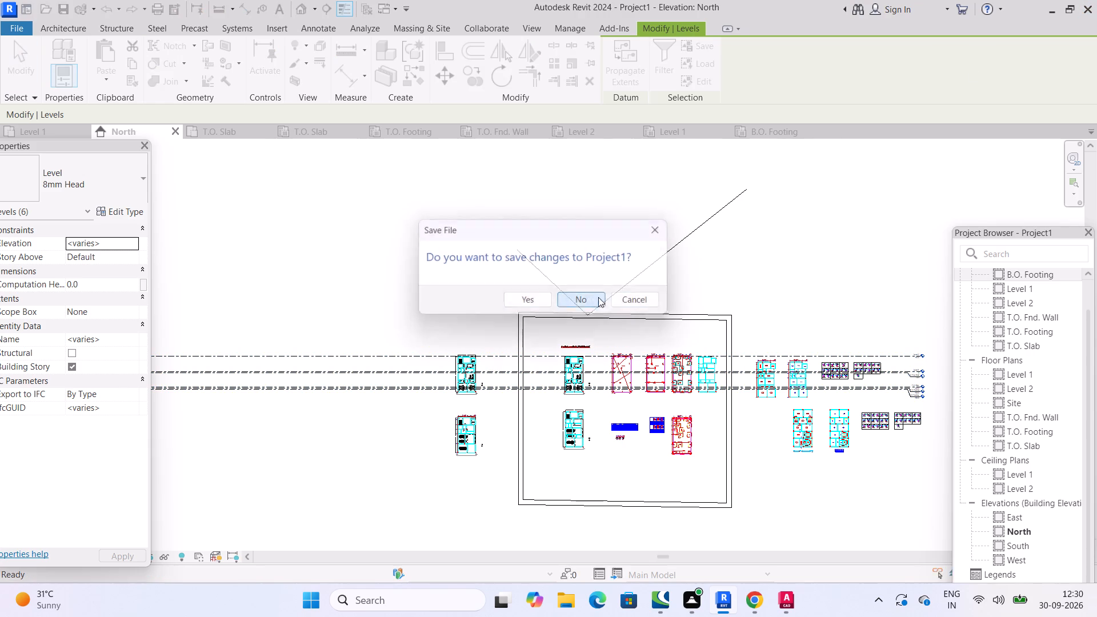
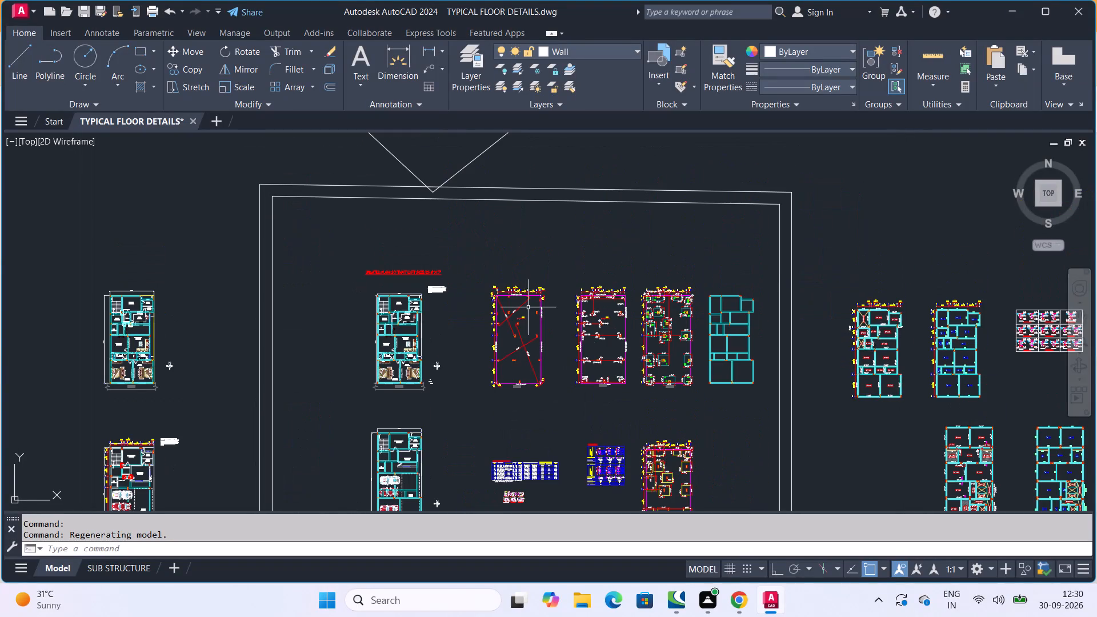
In AutoCAD, examine the column layouts, column details table and footing layout of the TYPICAL FLOOR DETAILS drawing.
scroll(532, 315, "up", 2)
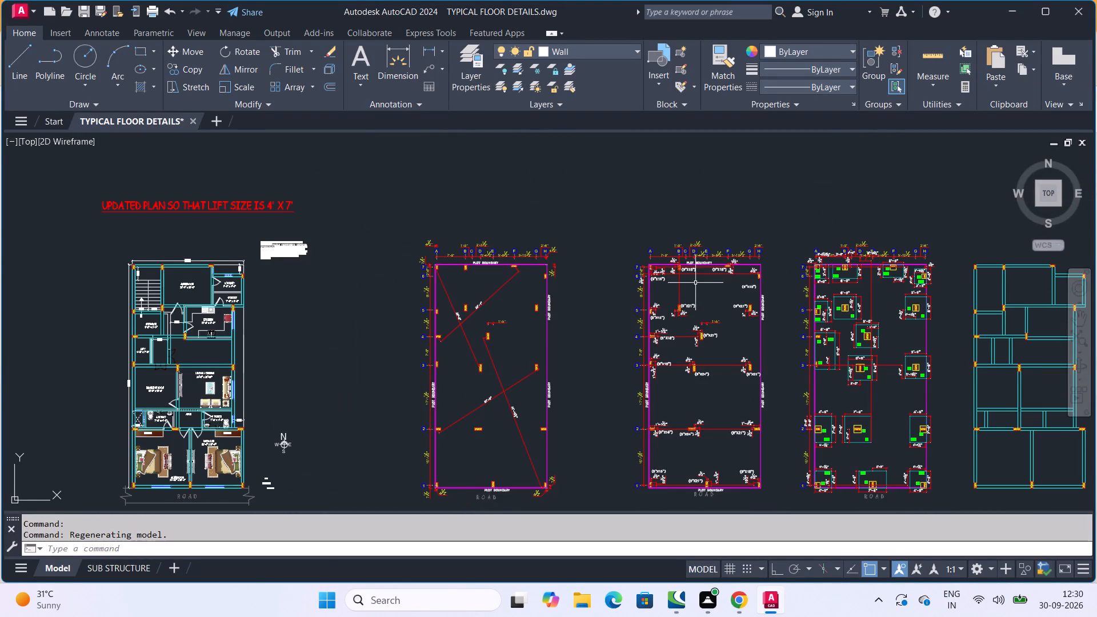
middle_click_drag(687, 277, 595, 241)
scroll(547, 235, "down", 2)
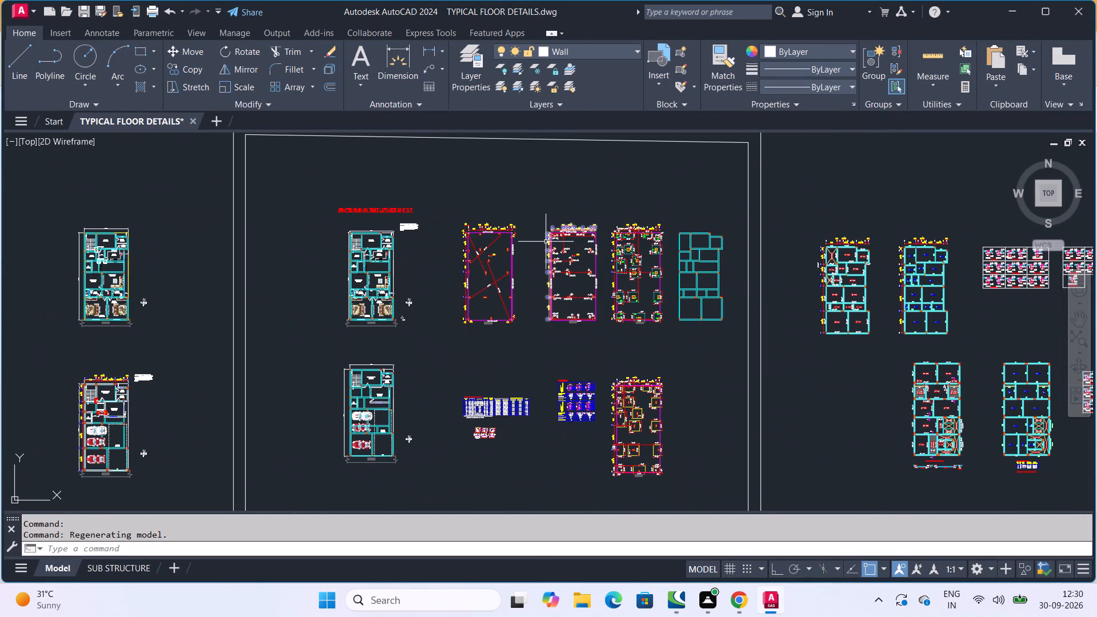
scroll(573, 339, "up", 1)
scroll(569, 340, "down", 1)
scroll(608, 436, "up", 3)
middle_click_drag(604, 418, 597, 412)
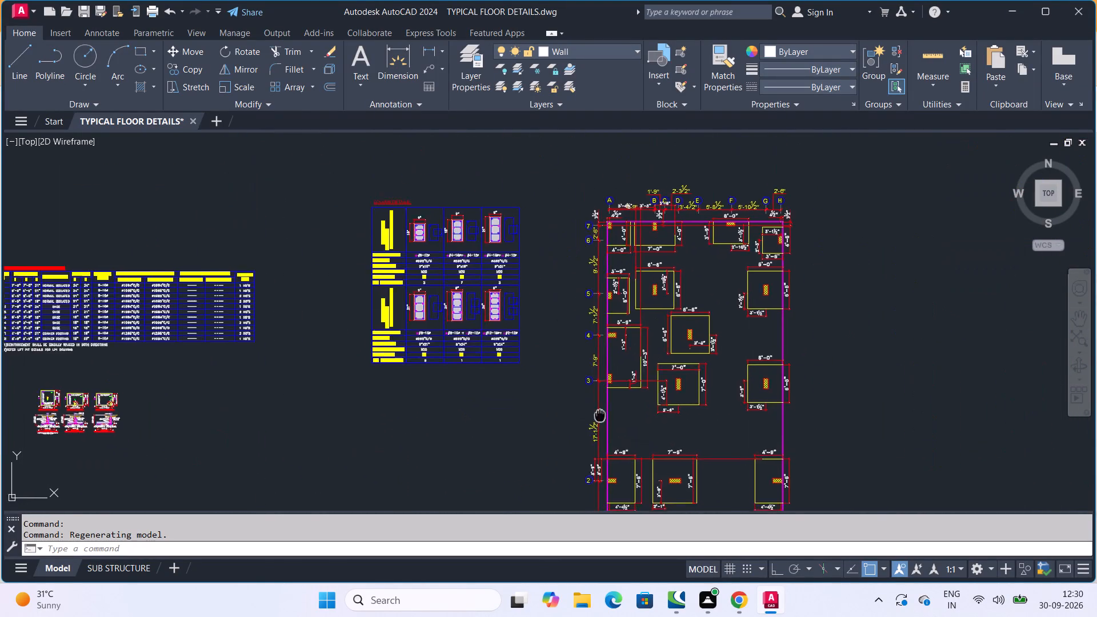
middle_click_drag(597, 412, 596, 392)
scroll(589, 395, "up", 1)
scroll(347, 285, "up", 3)
middle_click_drag(401, 310, 499, 374)
scroll(484, 370, "down", 2)
scroll(439, 322, "down", 5)
middle_click_drag(451, 334, 461, 339)
scroll(454, 314, "down", 2)
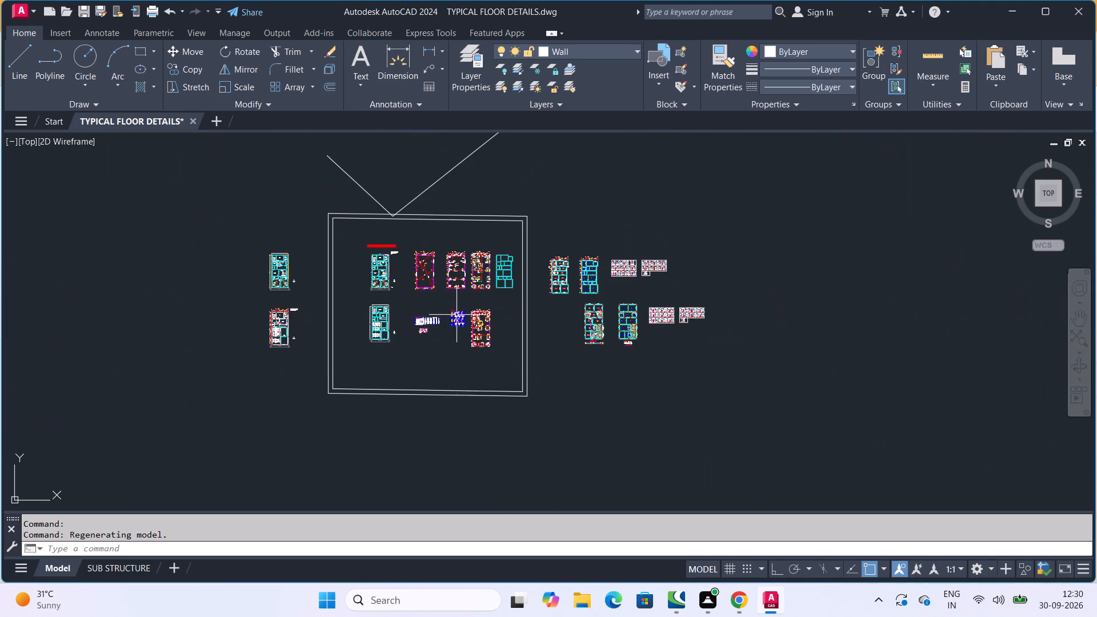
Survey the full set of framed drawings, from the structural layouts to the furnished floor plan beside the column layout.
scroll(348, 253, "up", 3)
middle_click_drag(471, 294, 434, 282)
scroll(463, 292, "down", 4)
scroll(565, 291, "up", 2)
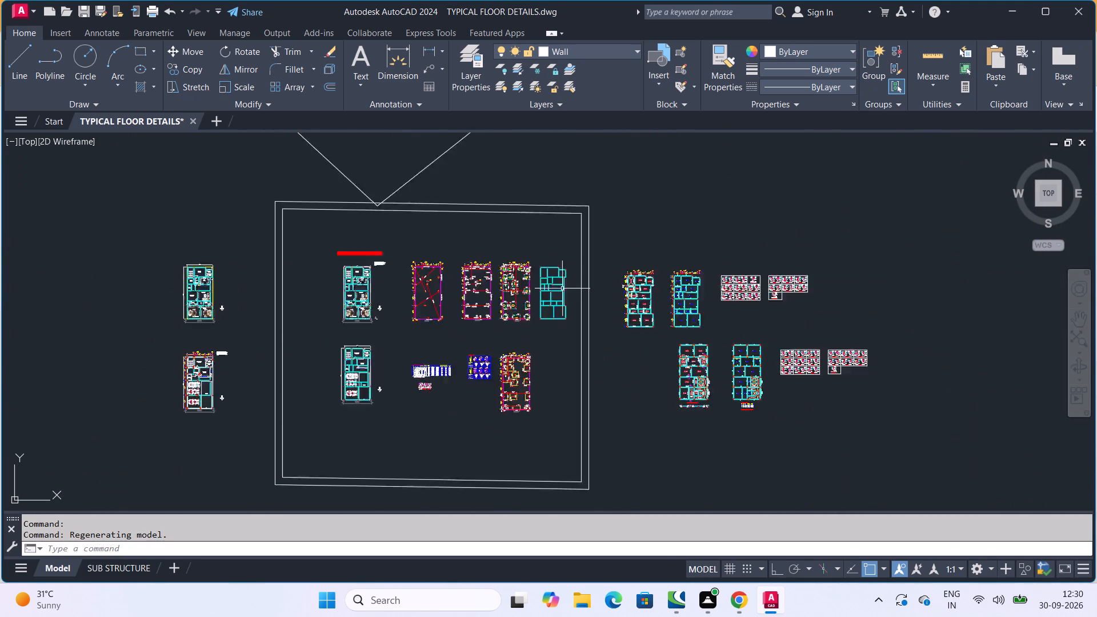
scroll(559, 288, "up", 1)
scroll(449, 289, "up", 3)
middle_click_drag(446, 290, 531, 281)
scroll(510, 294, "down", 3)
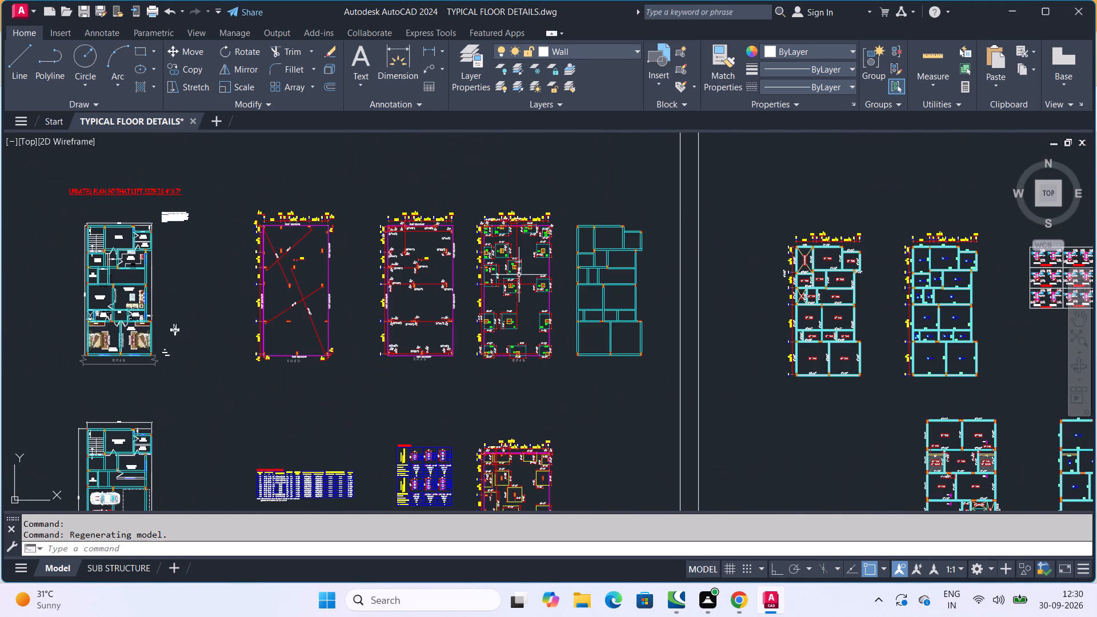
scroll(438, 270, "down", 2)
scroll(354, 290, "up", 2)
scroll(287, 278, "up", 3)
middle_click_drag(245, 266, 247, 265)
scroll(245, 266, "up", 1)
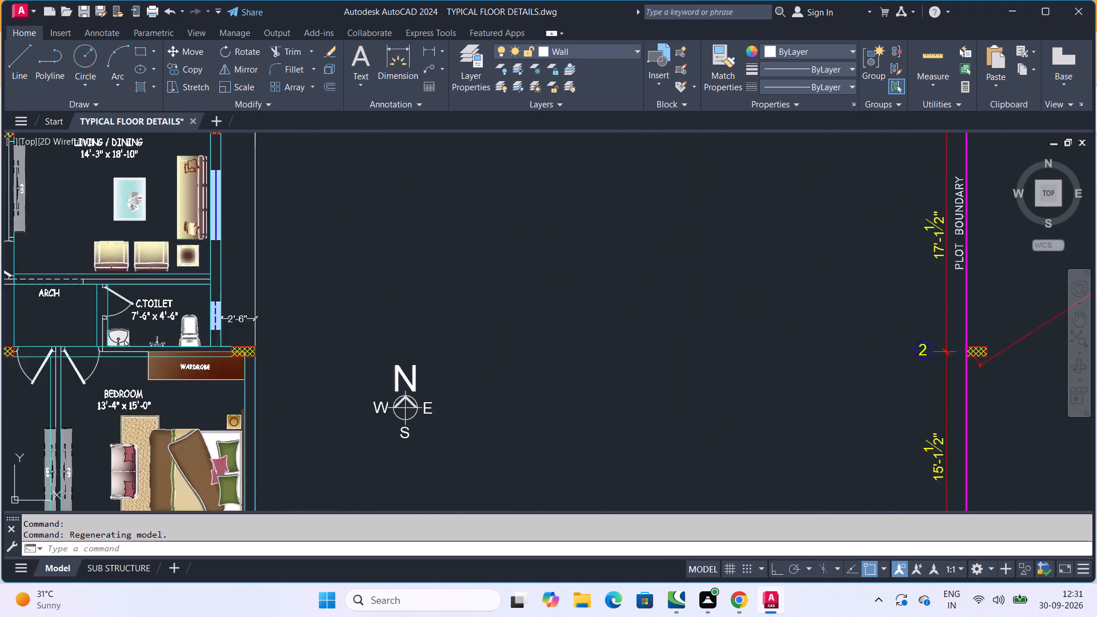
middle_click_drag(247, 265, 439, 228)
scroll(448, 229, "down", 2)
scroll(495, 340, "down", 3)
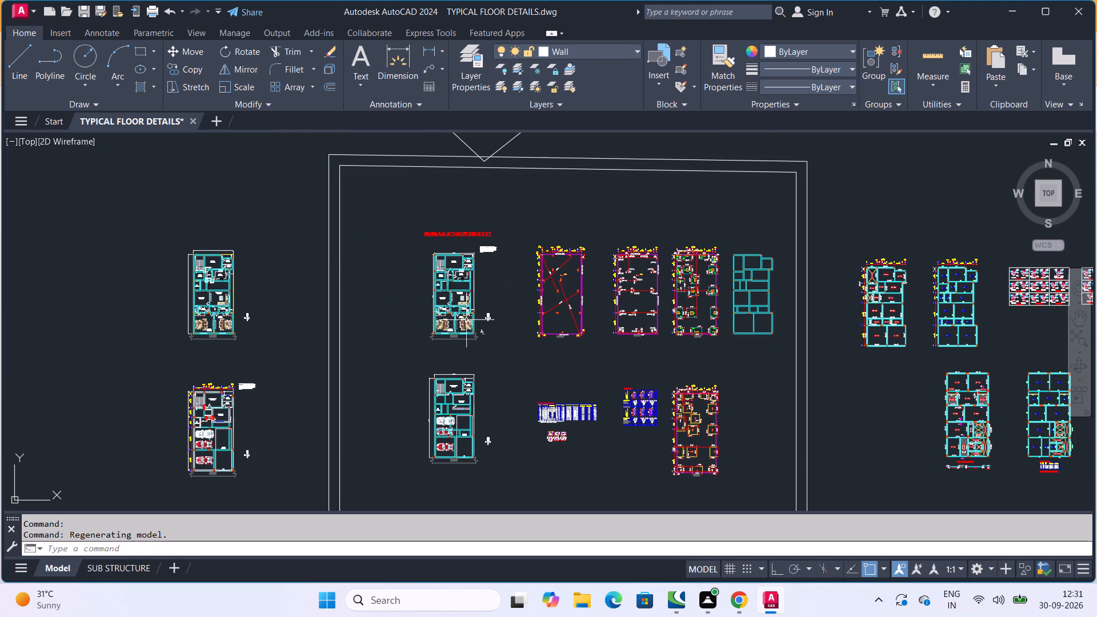
Examine the footing schedule, the column details table and the lower footing layout with its dimensions.
middle_click_drag(519, 402, 382, 360)
scroll(439, 378, "up", 1)
scroll(507, 364, "up", 3)
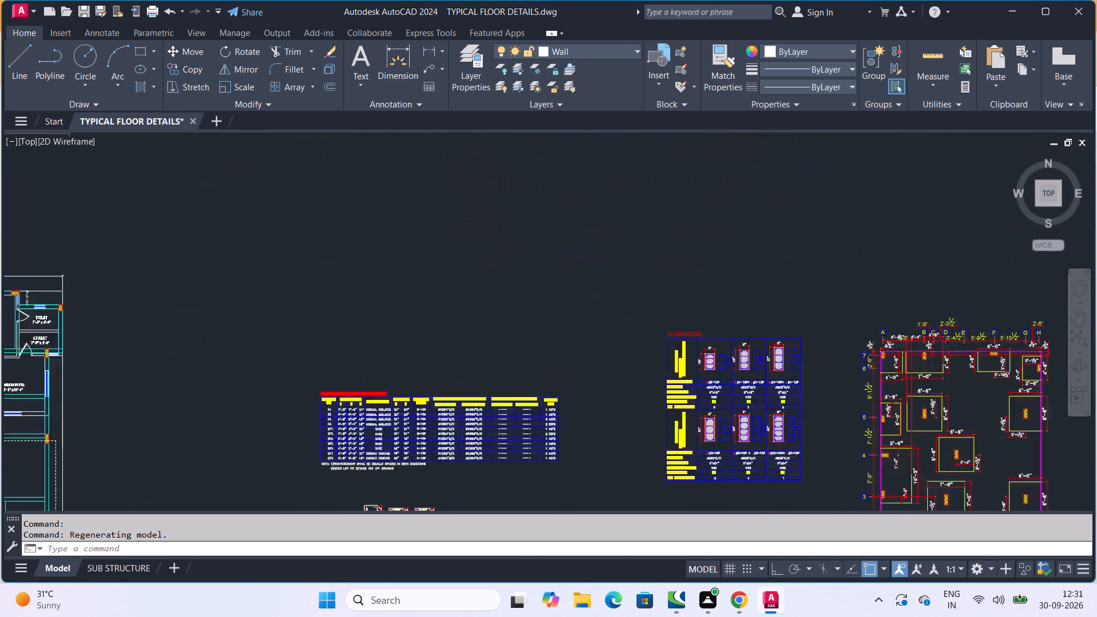
middle_click_drag(584, 368, 526, 439)
scroll(575, 380, "down", 2)
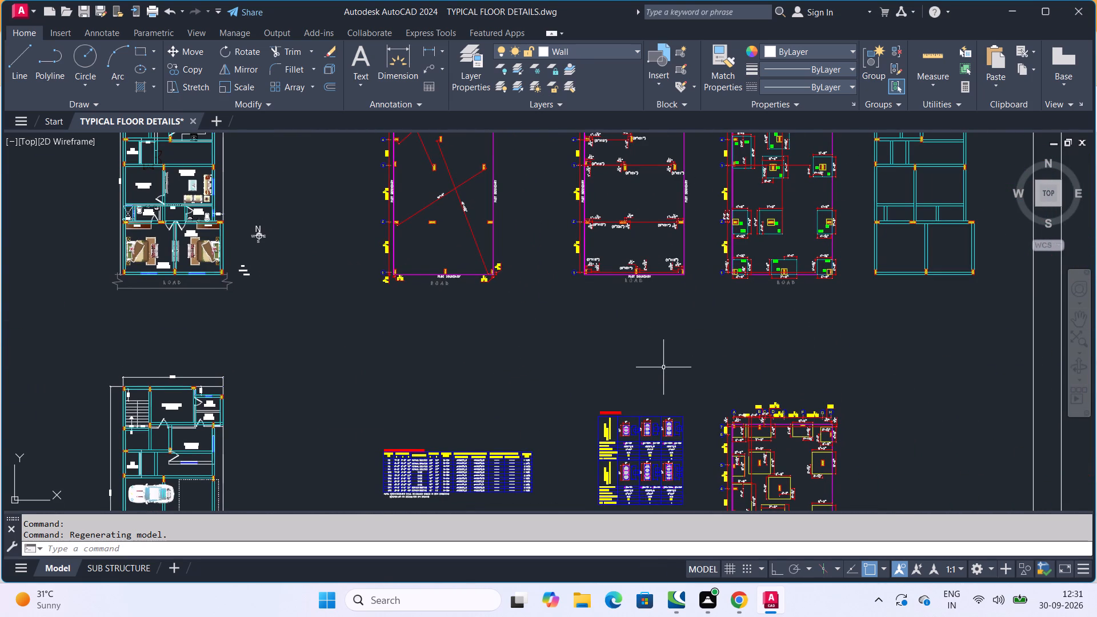
middle_click_drag(637, 300, 545, 331)
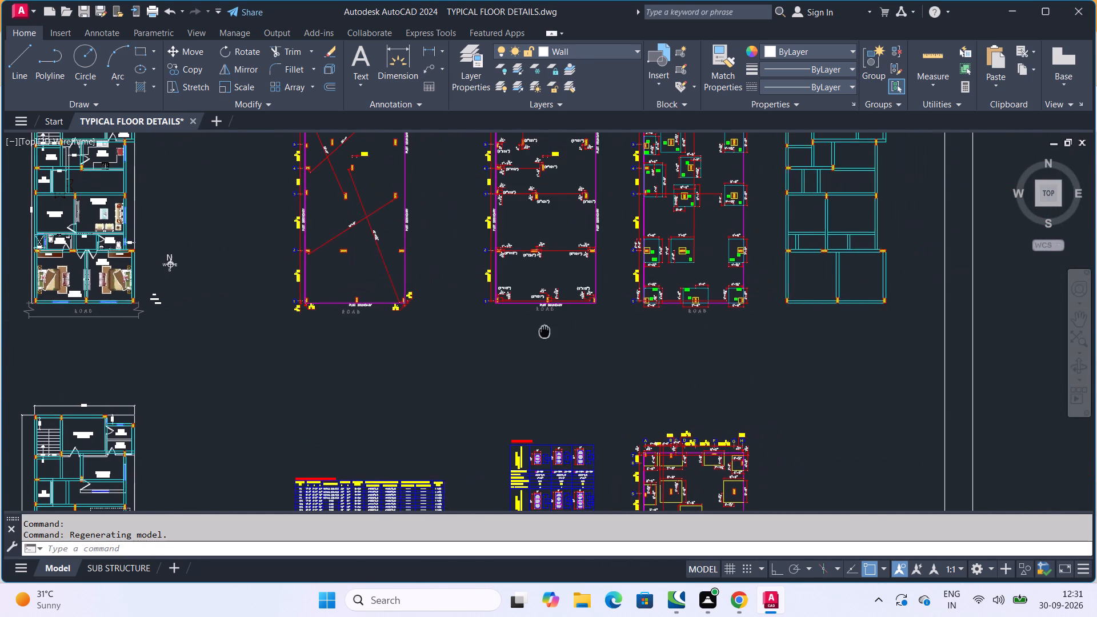
middle_click_drag(545, 331, 544, 332)
scroll(730, 393, "up", 3)
scroll(701, 400, "down", 3)
middle_click_drag(690, 404, 619, 160)
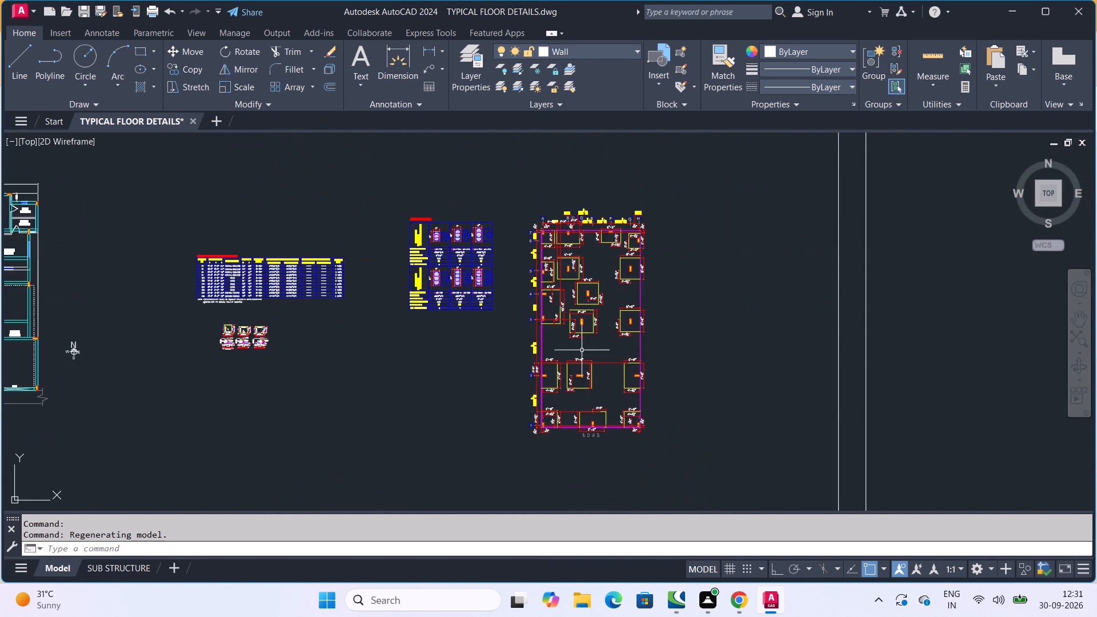
scroll(582, 351, "up", 3)
middle_click_drag(584, 291, 597, 348)
scroll(587, 305, "down", 1)
scroll(626, 335, "down", 2)
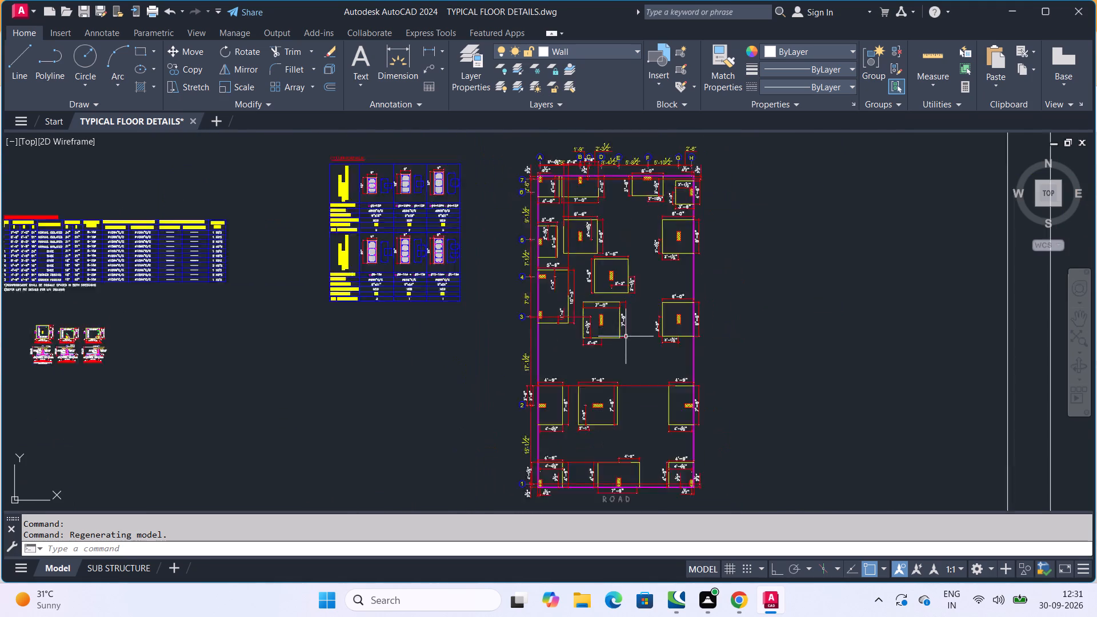
scroll(625, 337, "down", 1)
scroll(612, 286, "up", 4)
Compare the upper footing layout labelled with column and footing IDs against the lower footing layout.
middle_click_drag(635, 299, 626, 429)
scroll(623, 347, "down", 1)
middle_click_drag(591, 217, 591, 406)
middle_click_drag(607, 227, 584, 407)
scroll(652, 297, "up", 1)
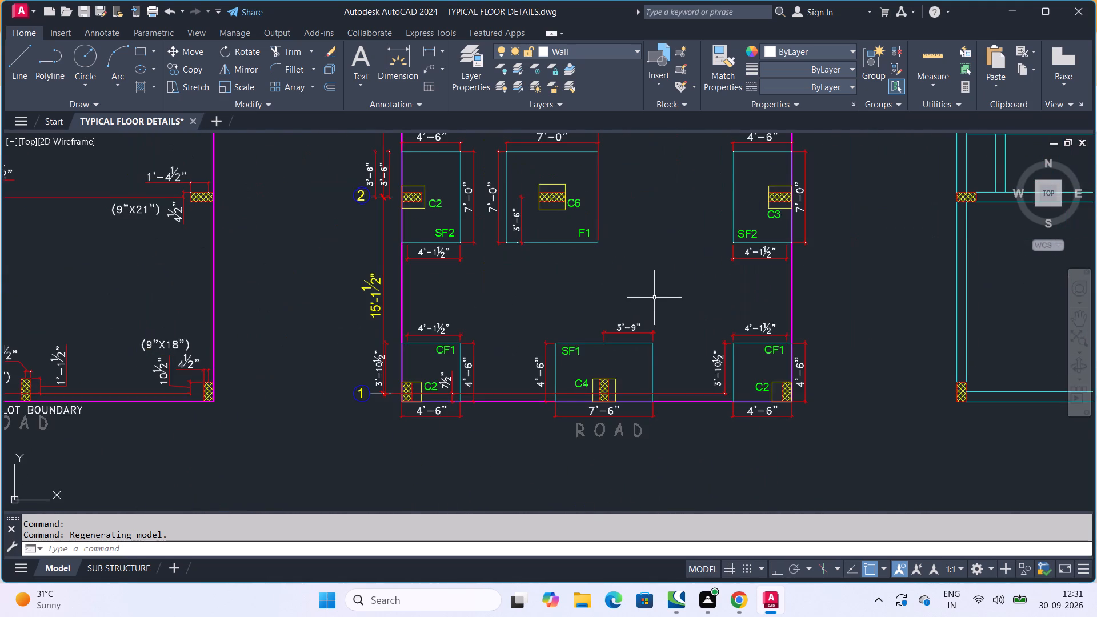
middle_click_drag(652, 318, 638, 391)
scroll(650, 339, "down", 1)
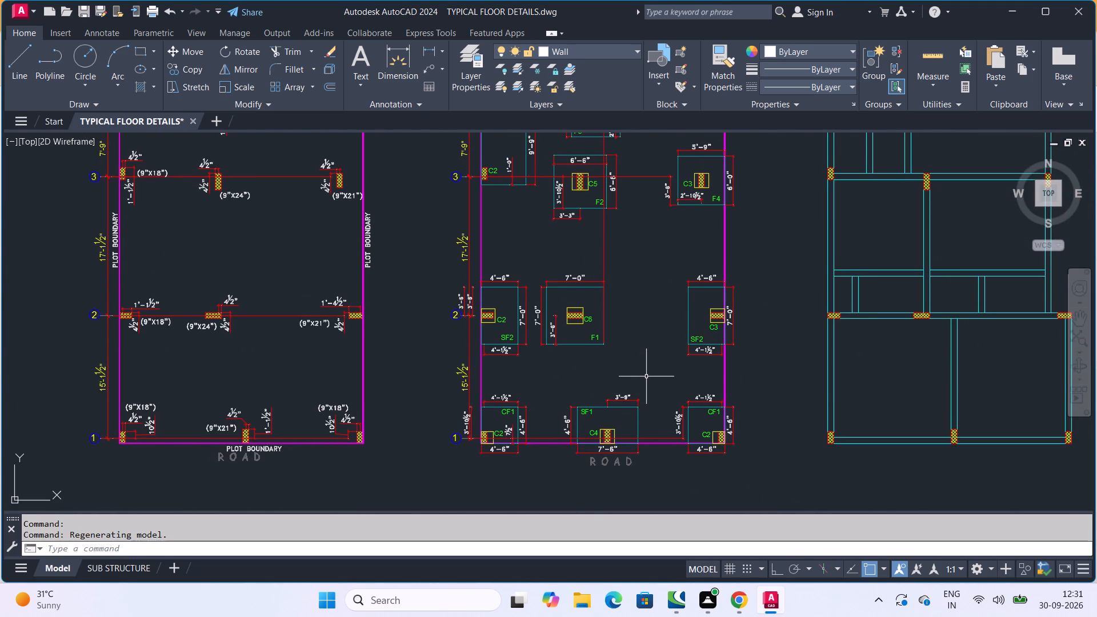
scroll(647, 366, "down", 3)
scroll(656, 418, "up", 2)
middle_click_drag(649, 420, 603, 303)
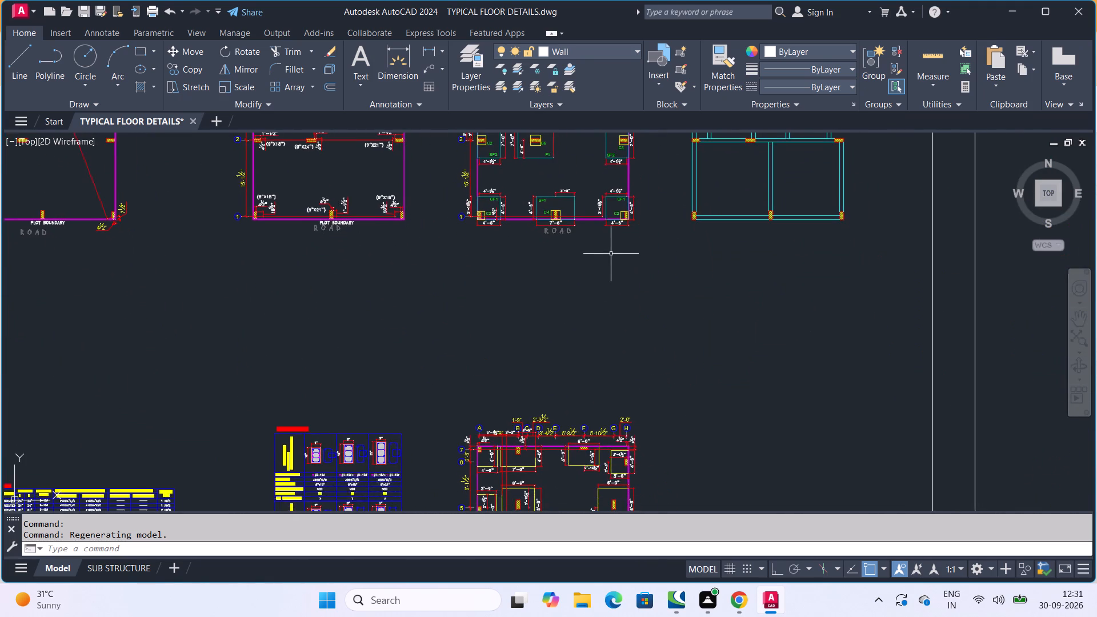
scroll(610, 265, "down", 2)
scroll(575, 380, "up", 3)
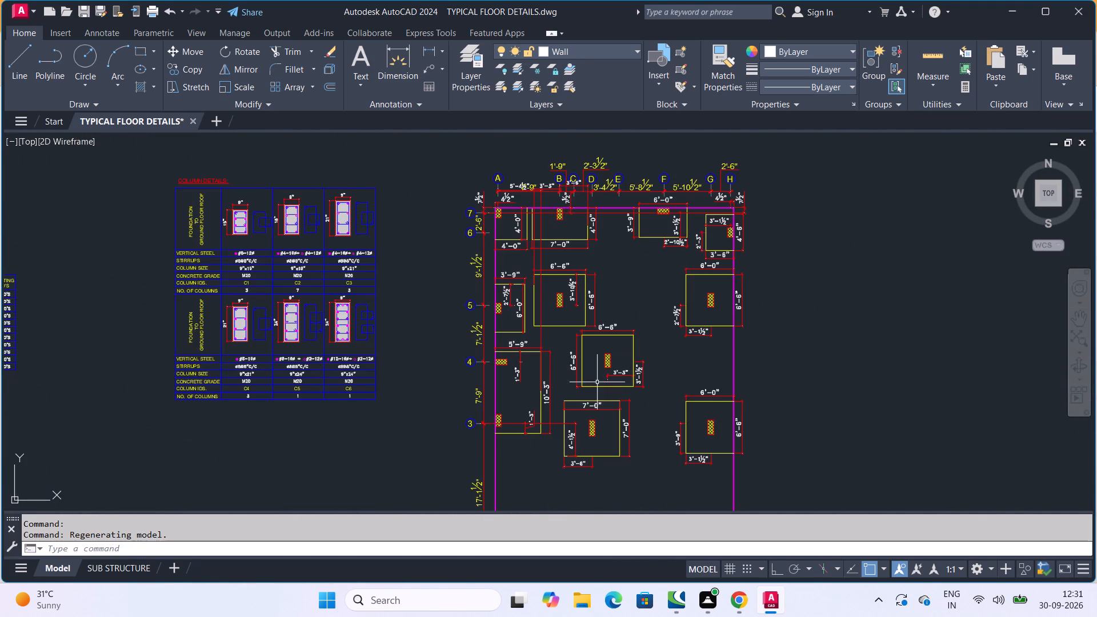
scroll(595, 338, "down", 4)
Examine the beam cross-section details and the beam and slab plans outside the framed area.
middle_click_drag(824, 310, 686, 311)
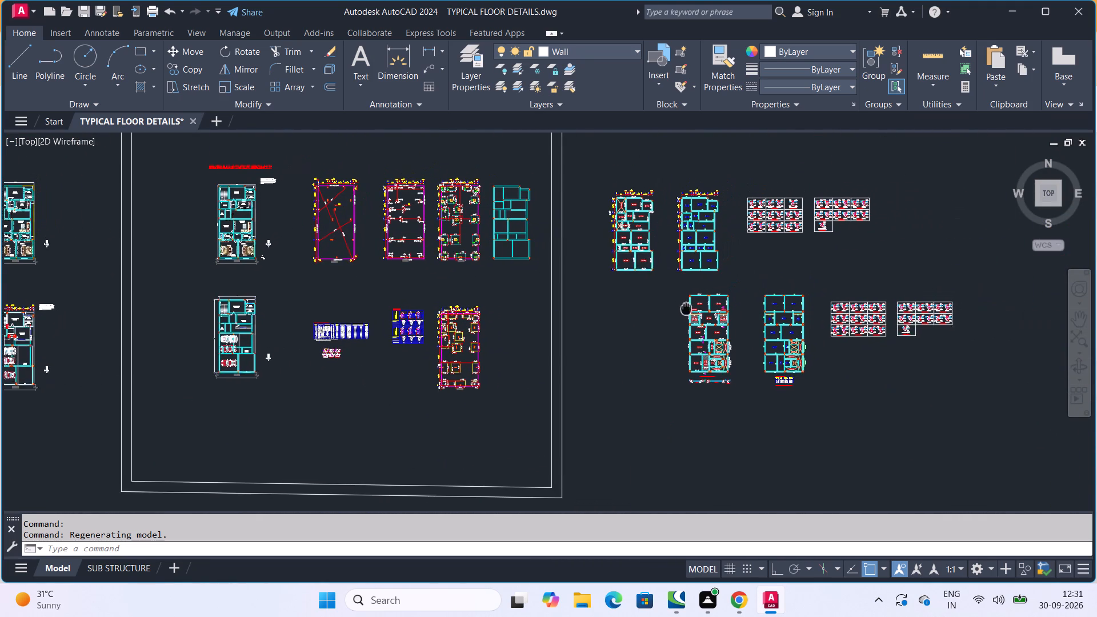
middle_click_drag(686, 311, 688, 322)
scroll(940, 346, "up", 2)
scroll(722, 310, "up", 3)
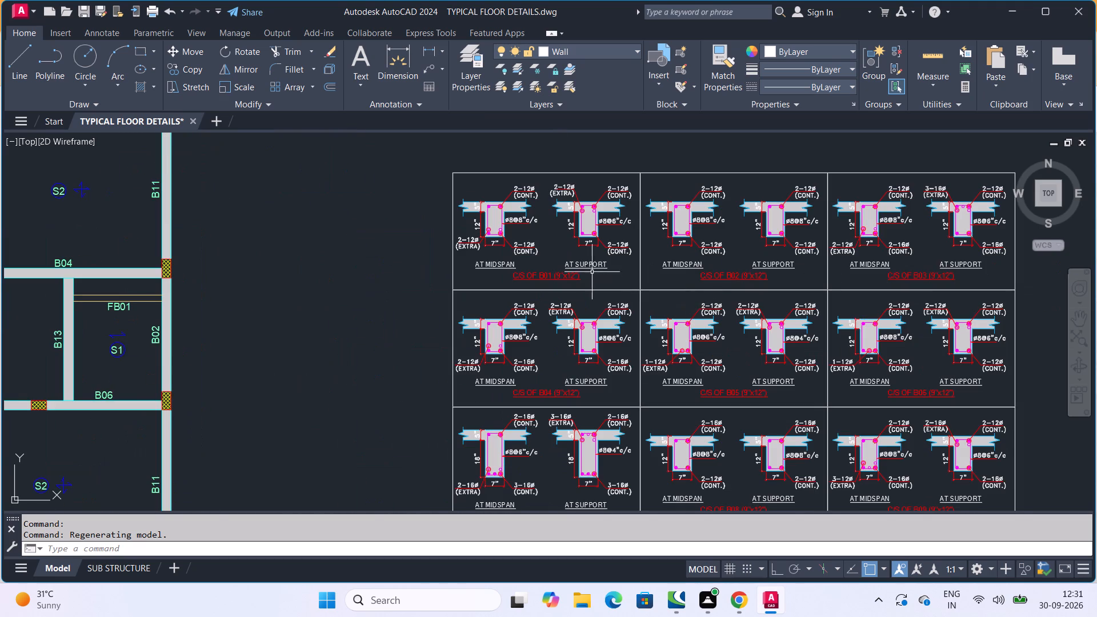
scroll(571, 259, "down", 7)
scroll(412, 234, "up", 2)
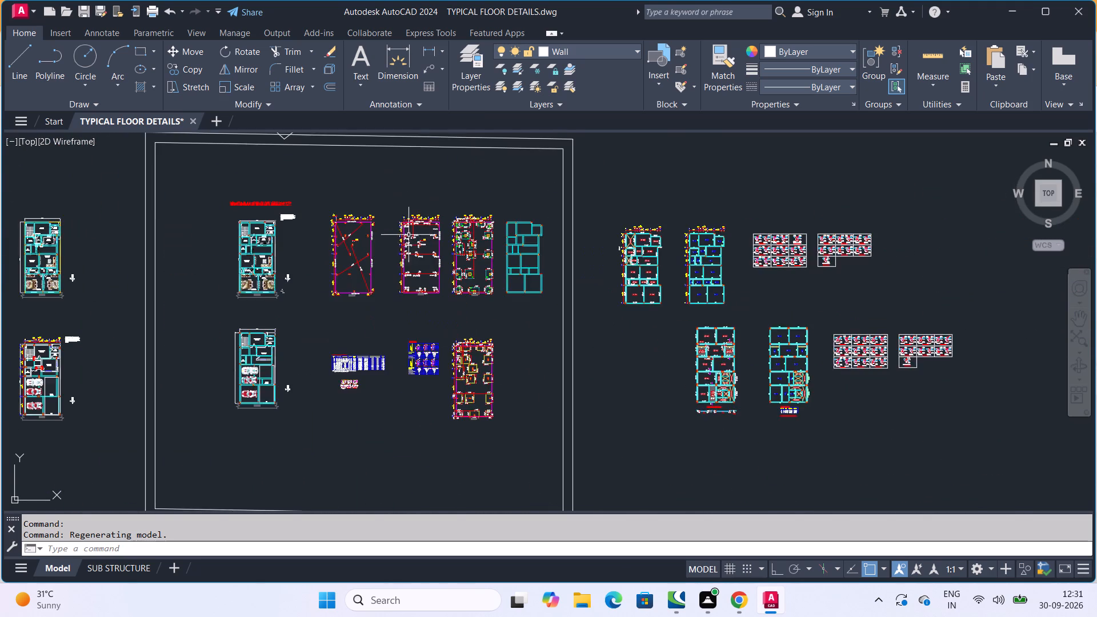
Examine the column layout, reading the column sizes and their offsets from the grid lines.
middle_click_drag(406, 244, 546, 267)
scroll(417, 268, "up", 2)
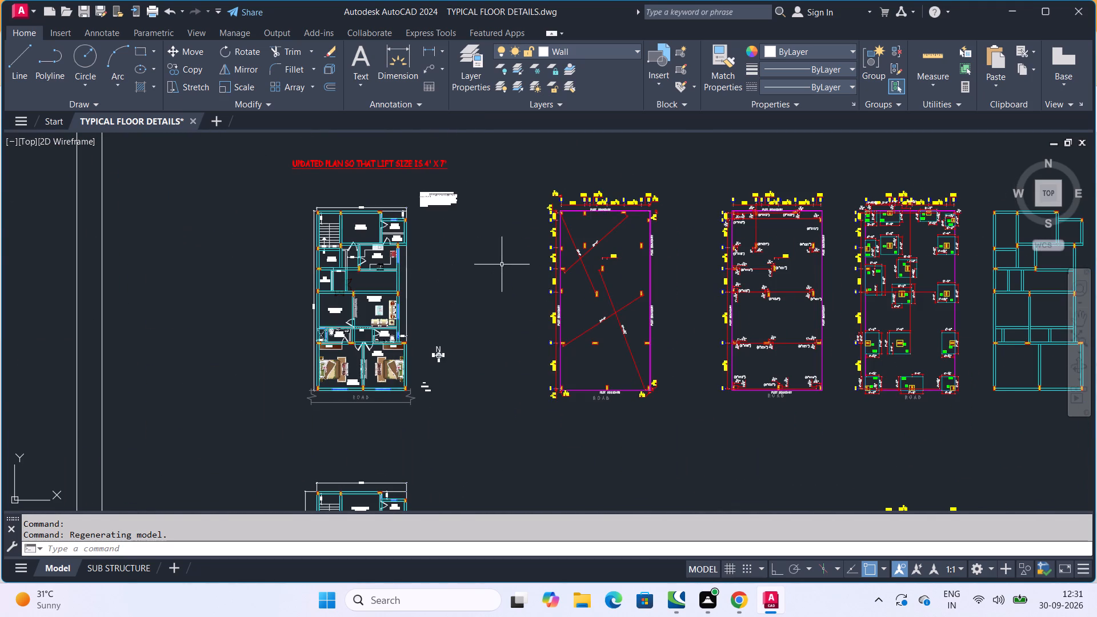
middle_click_drag(654, 292, 418, 308)
scroll(515, 289, "up", 2)
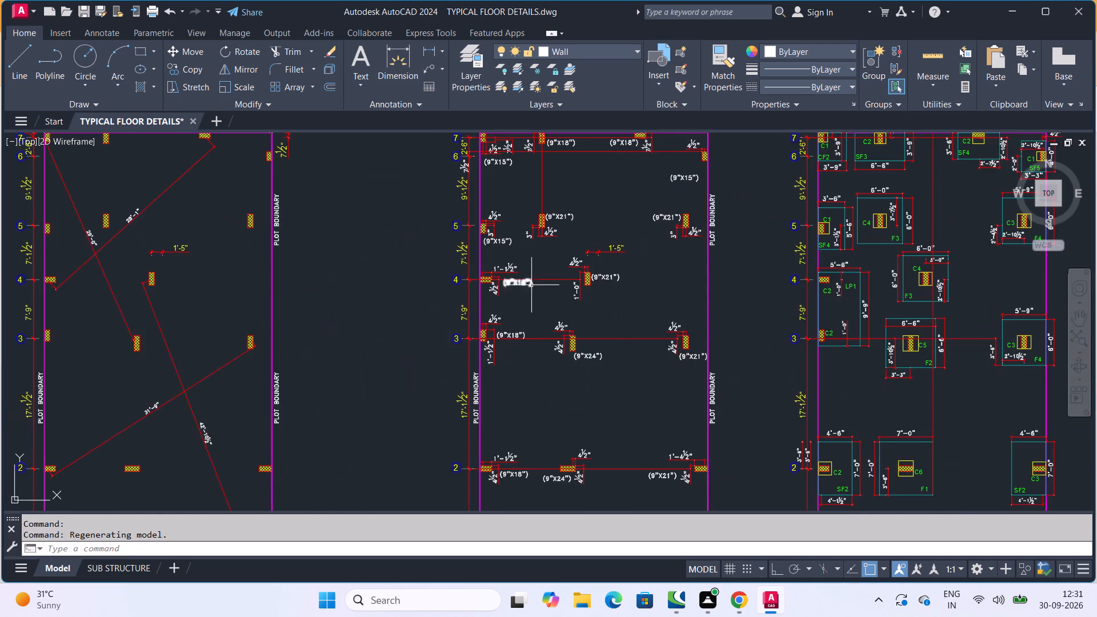
middle_click_drag(531, 285, 416, 327)
scroll(490, 278, "up", 1)
middle_click_drag(487, 279, 450, 347)
scroll(462, 205, "up", 2)
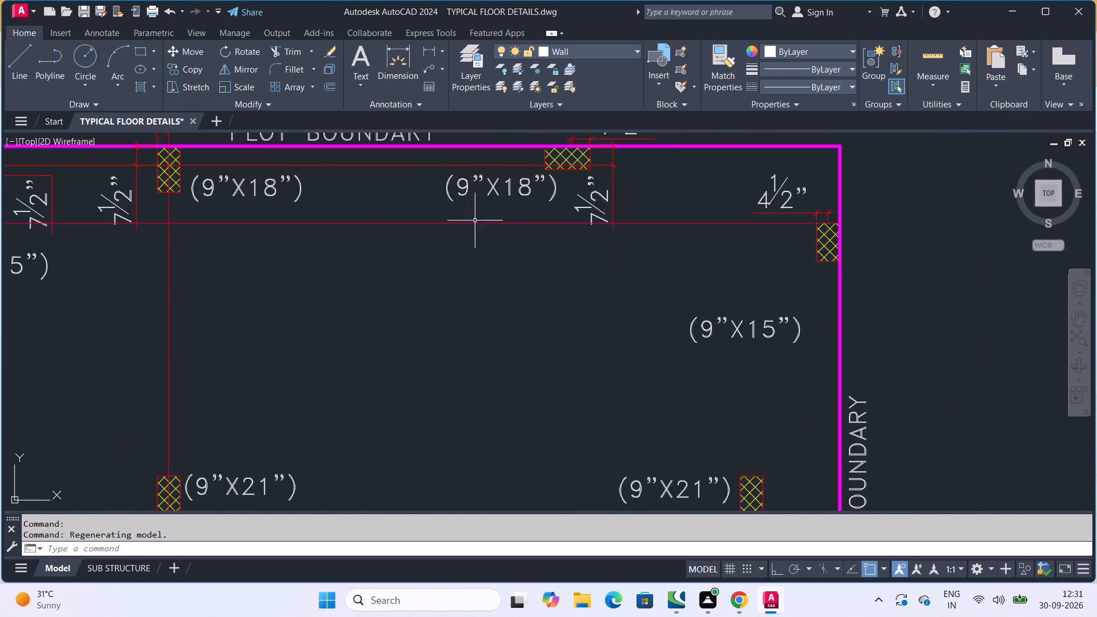
scroll(495, 235, "down", 1)
middle_click_drag(580, 305, 603, 335)
scroll(601, 330, "down", 2)
Examine the upper footing layout, checking footing sizes and column IDs around grid 5.
scroll(806, 322, "up", 1)
middle_click_drag(806, 322, 565, 263)
scroll(634, 291, "up", 2)
scroll(634, 308, "down", 2)
scroll(579, 356, "up", 2)
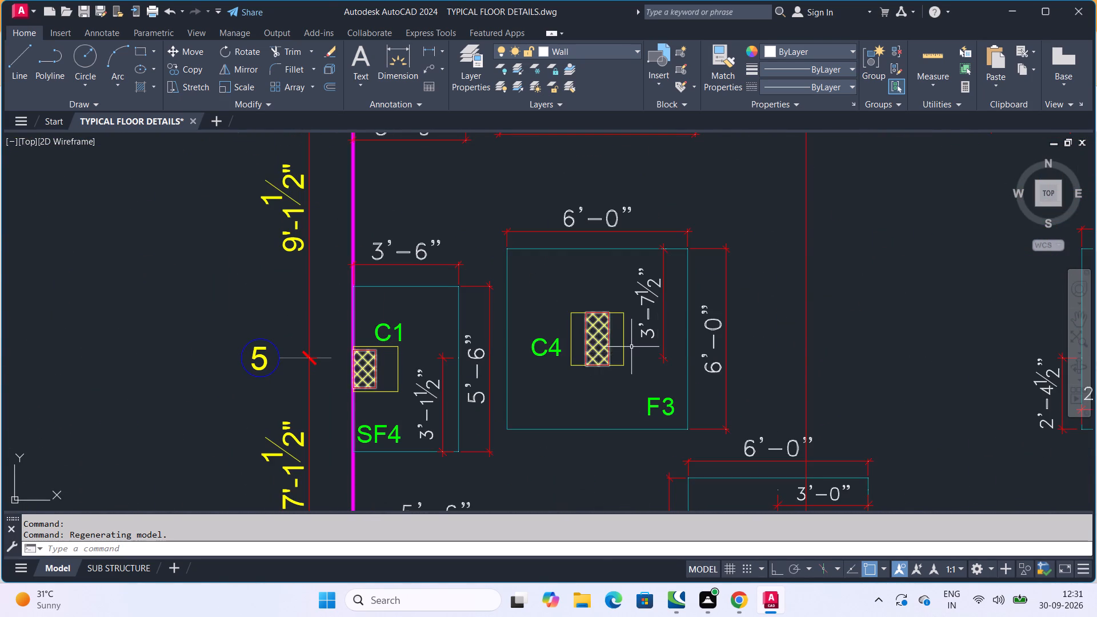
scroll(690, 315, "down", 1)
middle_click_drag(714, 308, 580, 340)
scroll(704, 305, "down", 2)
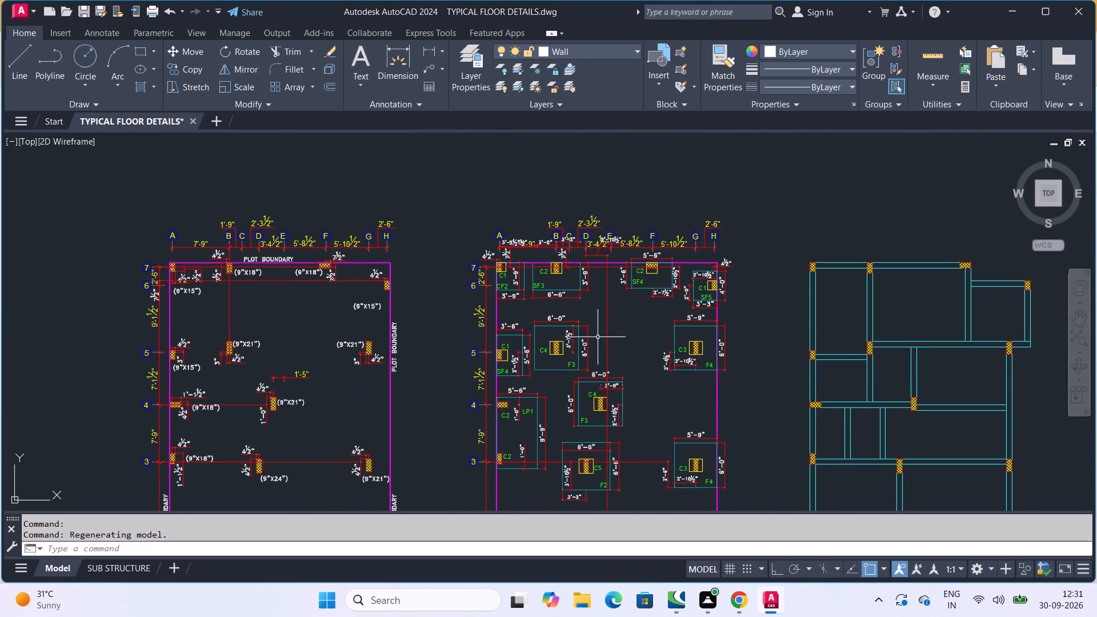
scroll(516, 310, "down", 2)
middle_click_drag(514, 302, 520, 257)
scroll(345, 393, "up", 1)
middle_click_drag(345, 393, 491, 358)
scroll(493, 359, "down", 3)
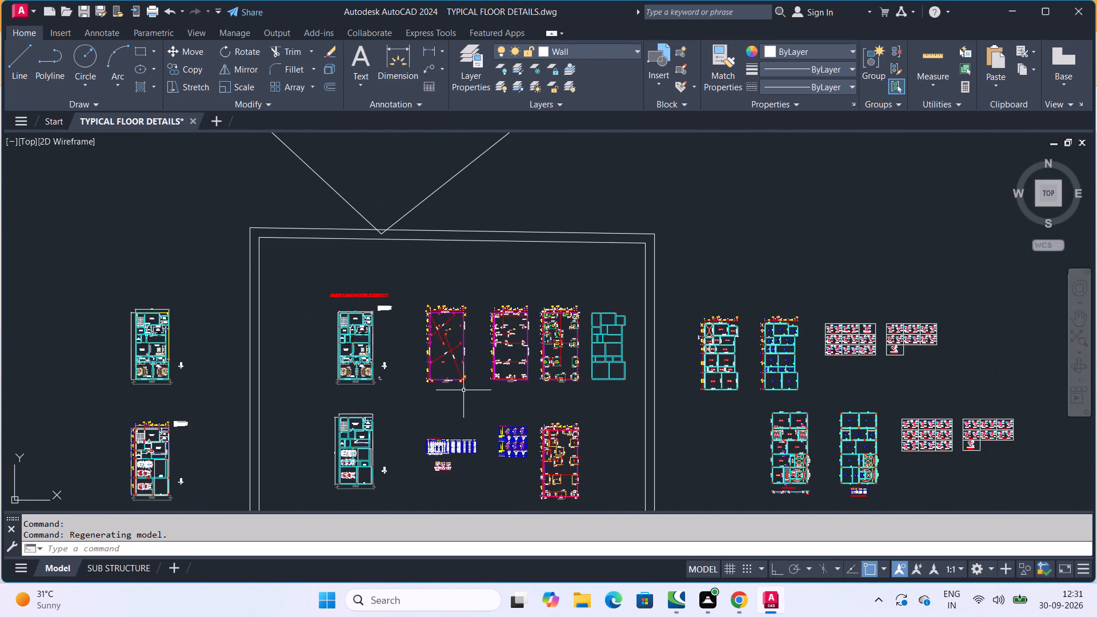
Examine the furnished typical floor plan and the ground floor parking plan outside the framed area.
middle_click_drag(217, 376, 394, 318)
scroll(323, 327, "up", 2)
scroll(358, 294, "up", 2)
middle_click_drag(358, 295, 374, 410)
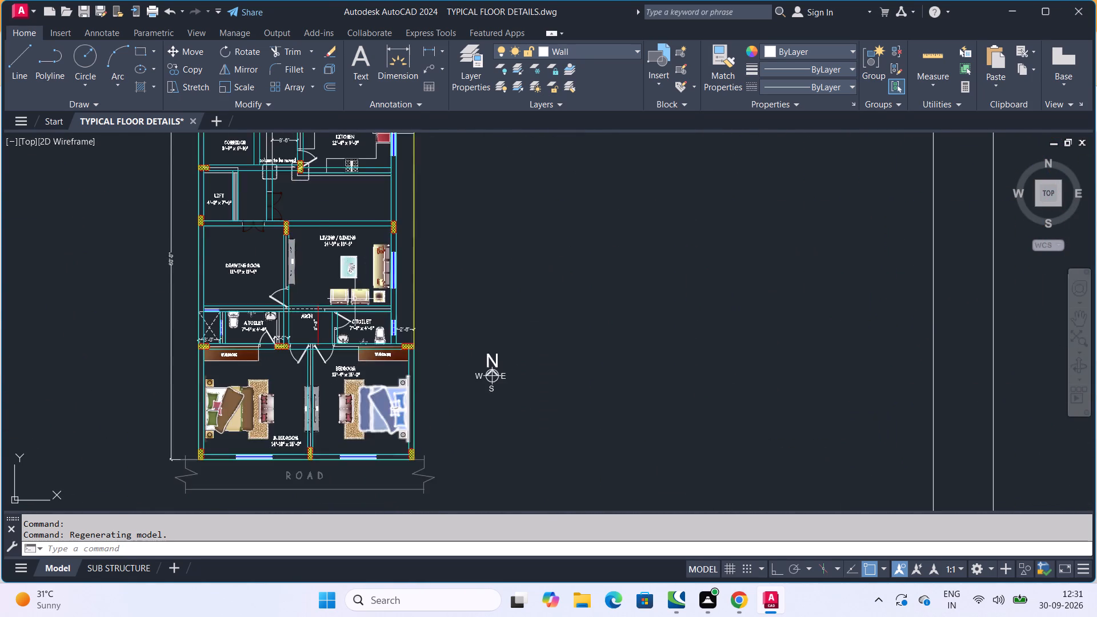
scroll(346, 282, "up", 1)
middle_click_drag(387, 307, 446, 474)
scroll(438, 443, "down", 2)
scroll(465, 401, "down", 3)
scroll(470, 436, "up", 1)
middle_click_drag(470, 434, 457, 230)
scroll(406, 398, "up", 3)
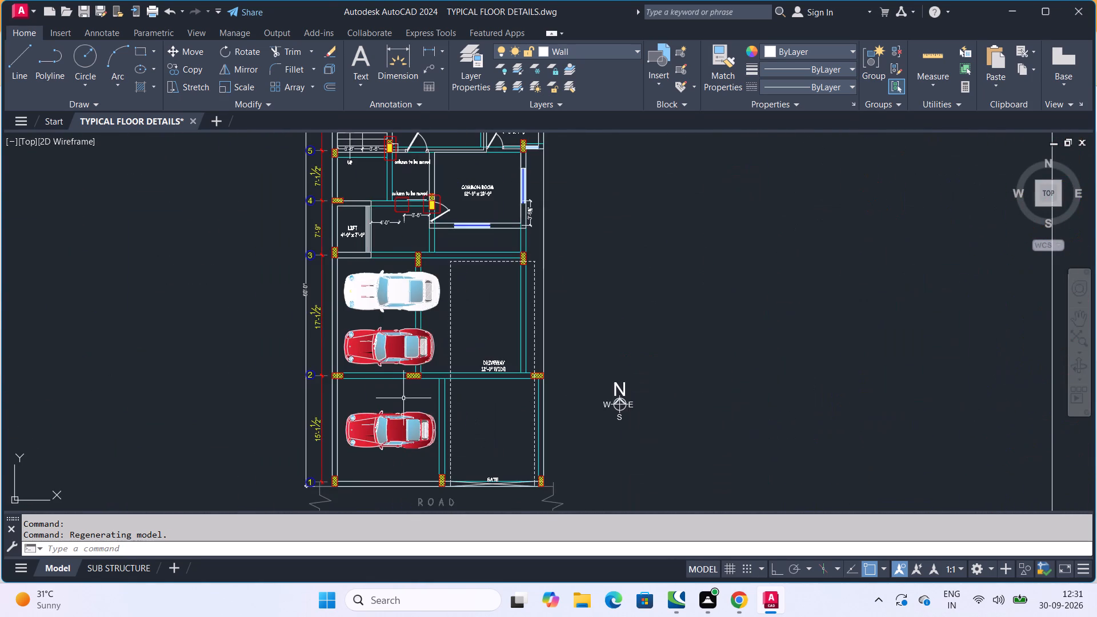
middle_click_drag(473, 358, 373, 553)
scroll(345, 301, "down", 1)
middle_click_drag(346, 318, 361, 488)
middle_click_drag(357, 307, 399, 510)
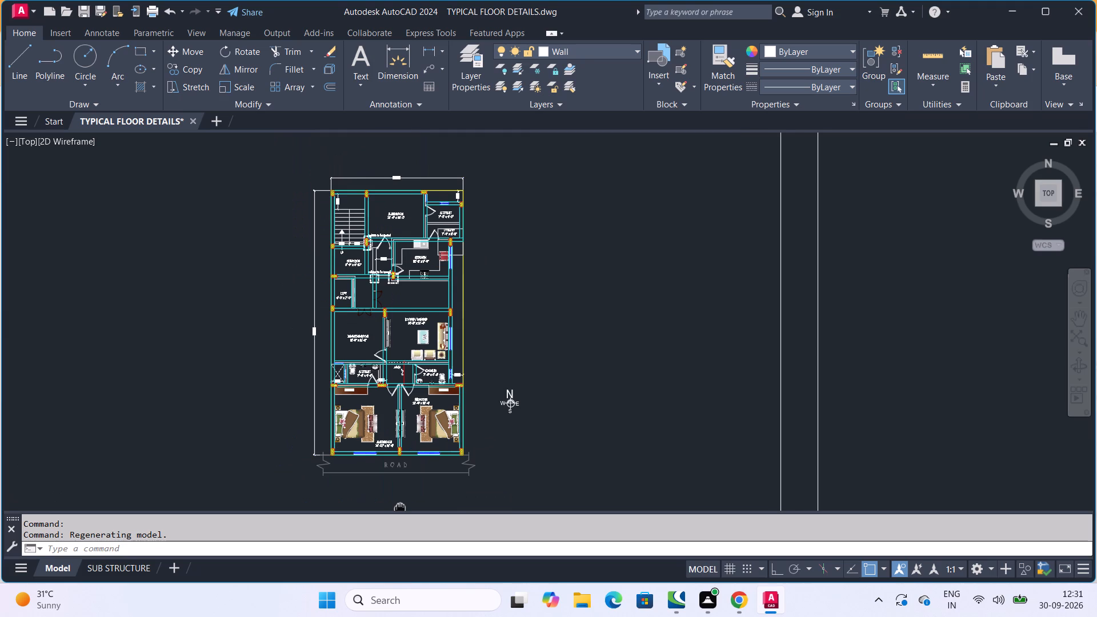
middle_click_drag(399, 510, 403, 508)
Review the framed floor plan and structural layouts in sequence, ending at the COLUMN DETAILS table beside the lower footing layout.
middle_click_drag(635, 426, 150, 367)
middle_click_drag(614, 356, 371, 407)
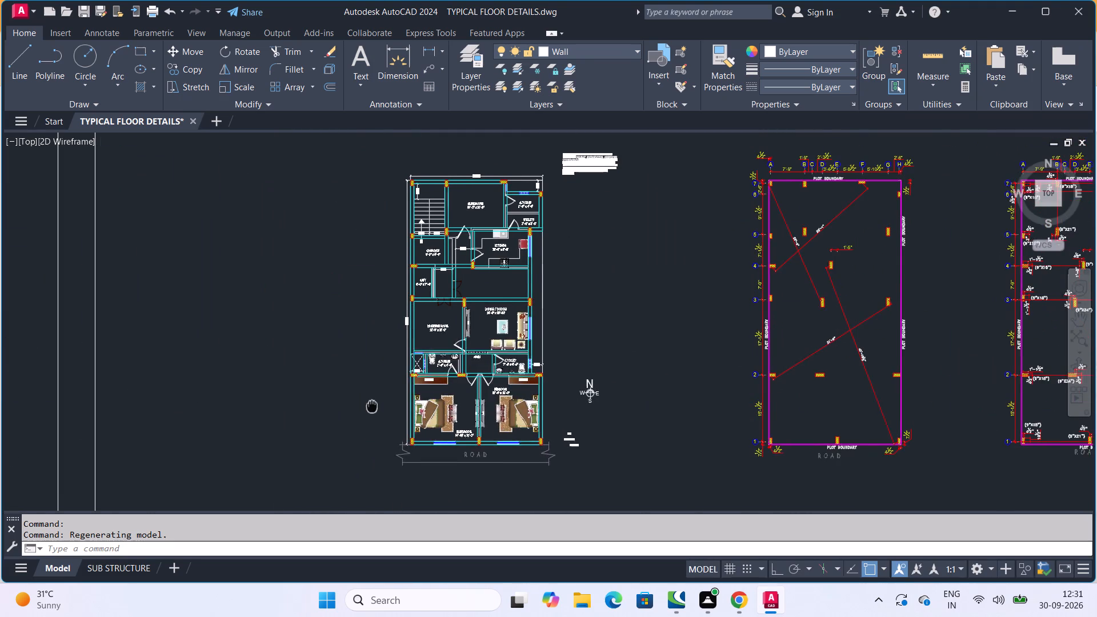
middle_click_drag(656, 408, 567, 405)
middle_click_drag(648, 351, 278, 382)
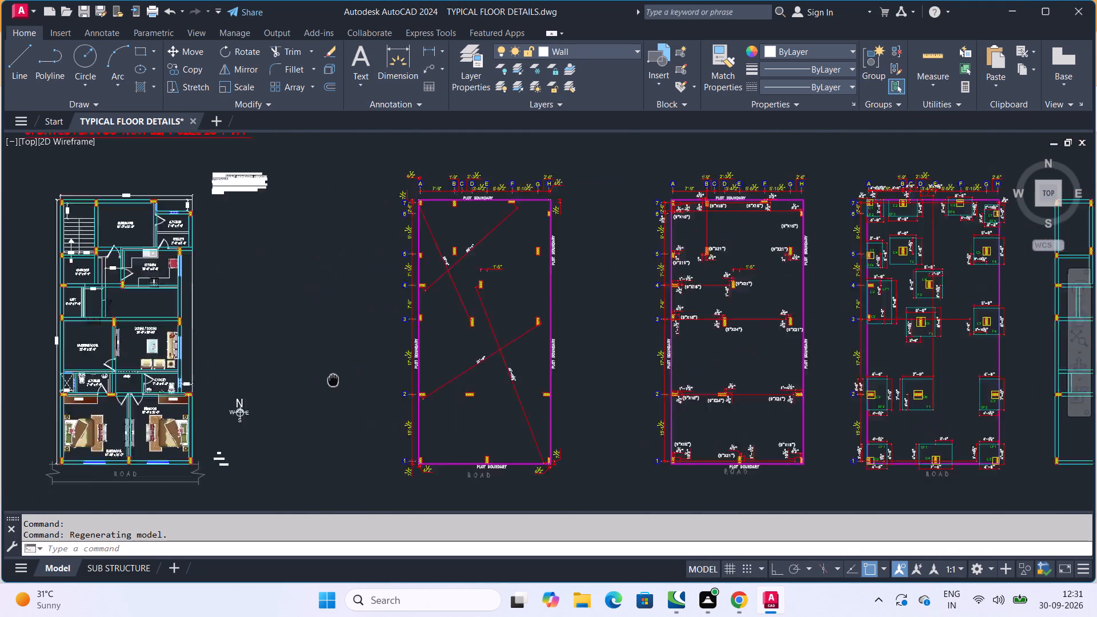
middle_click_drag(278, 382, 245, 377)
scroll(620, 351, "up", 1)
middle_click_drag(636, 363, 533, 357)
scroll(571, 360, "down", 2)
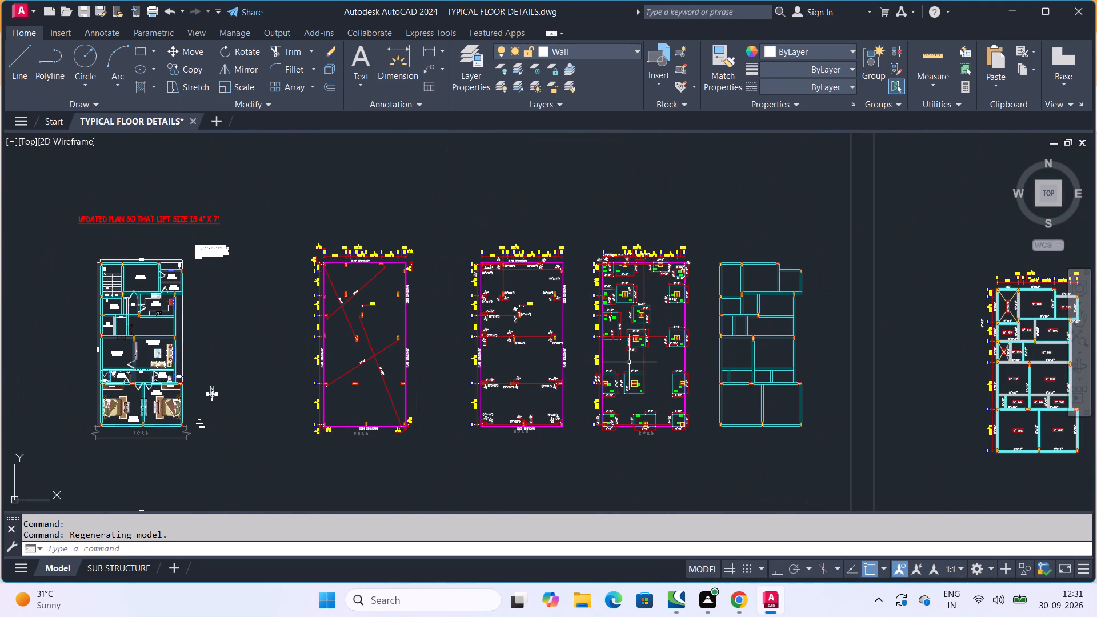
middle_click_drag(679, 365, 550, 312)
scroll(640, 356, "down", 1)
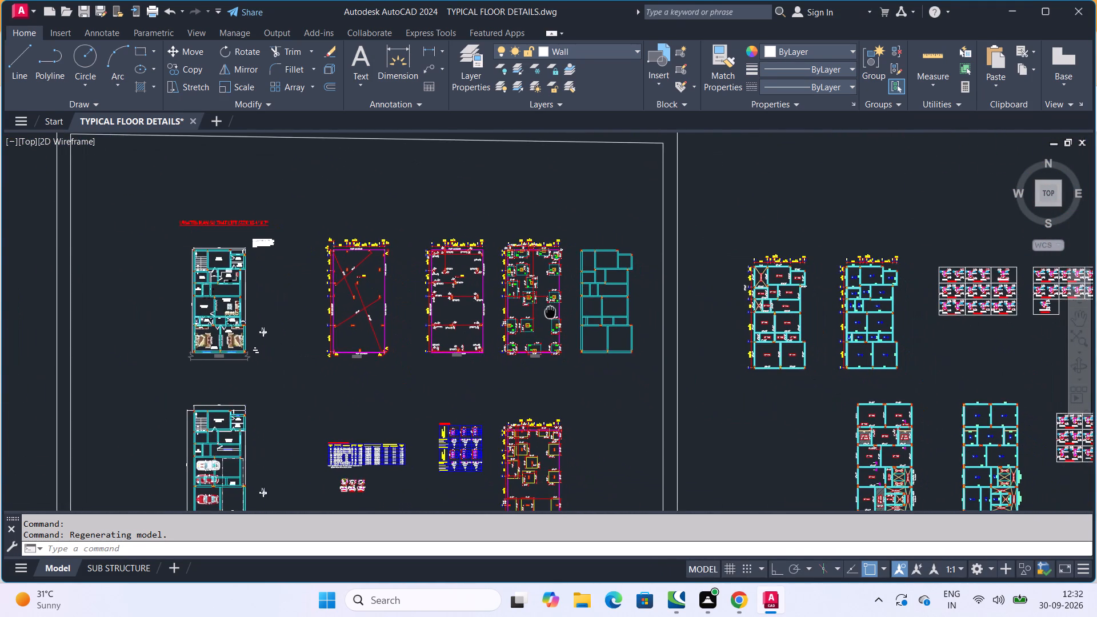
middle_click_drag(550, 312, 550, 215)
scroll(459, 367, "up", 2)
scroll(433, 313, "up", 3)
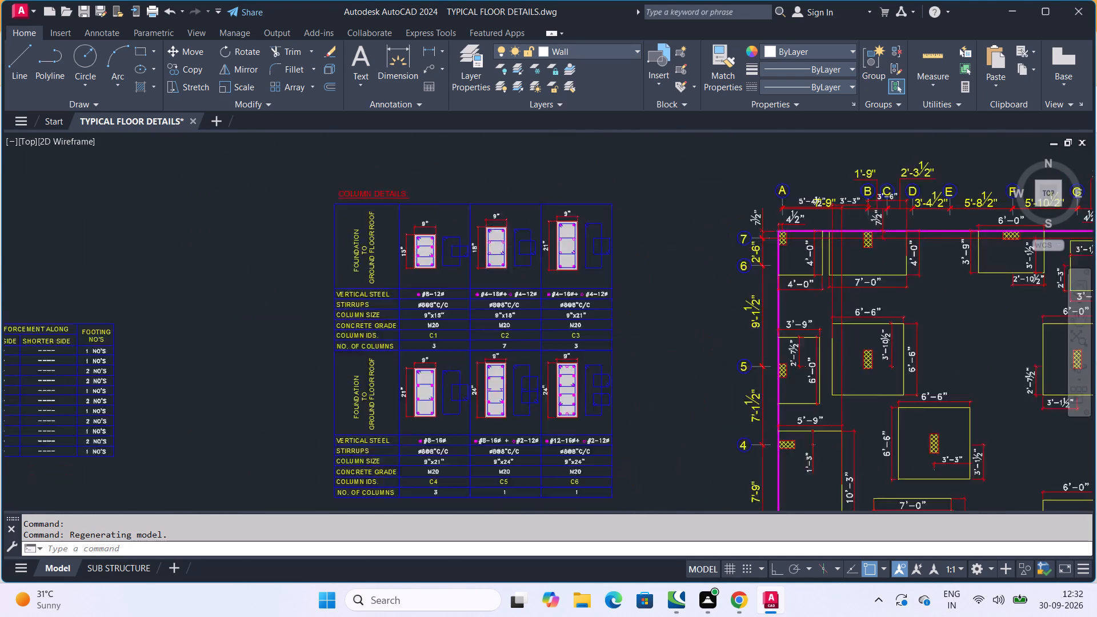
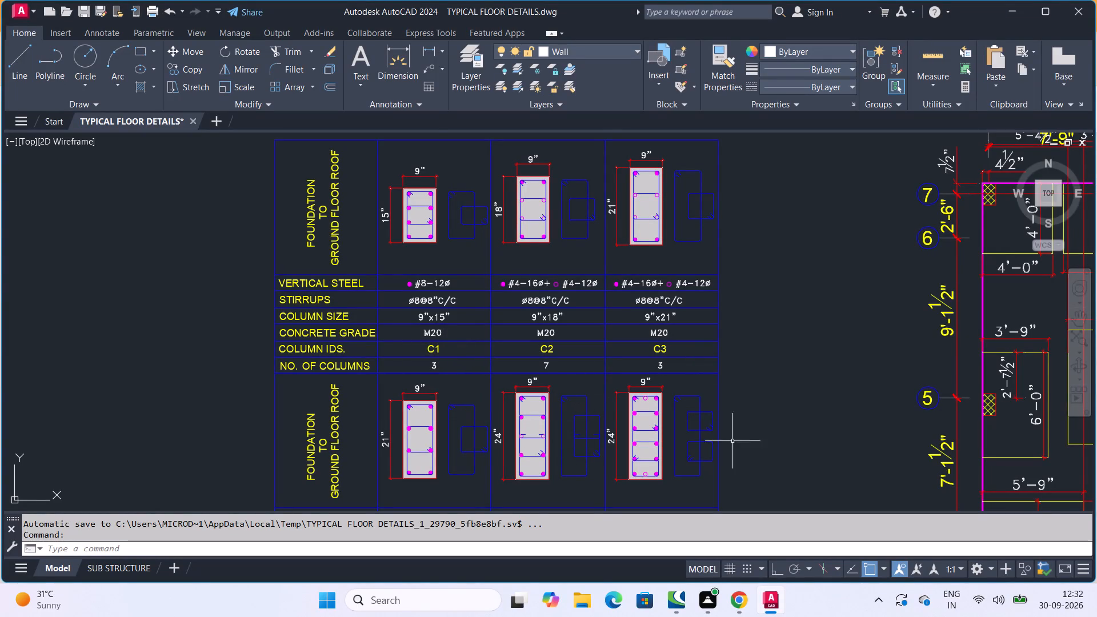
Examine the lower footing layout from grid 5 down to grid 1 at the road, reading footing sizes and column offsets.
scroll(775, 424, "up", 1)
scroll(772, 399, "down", 3)
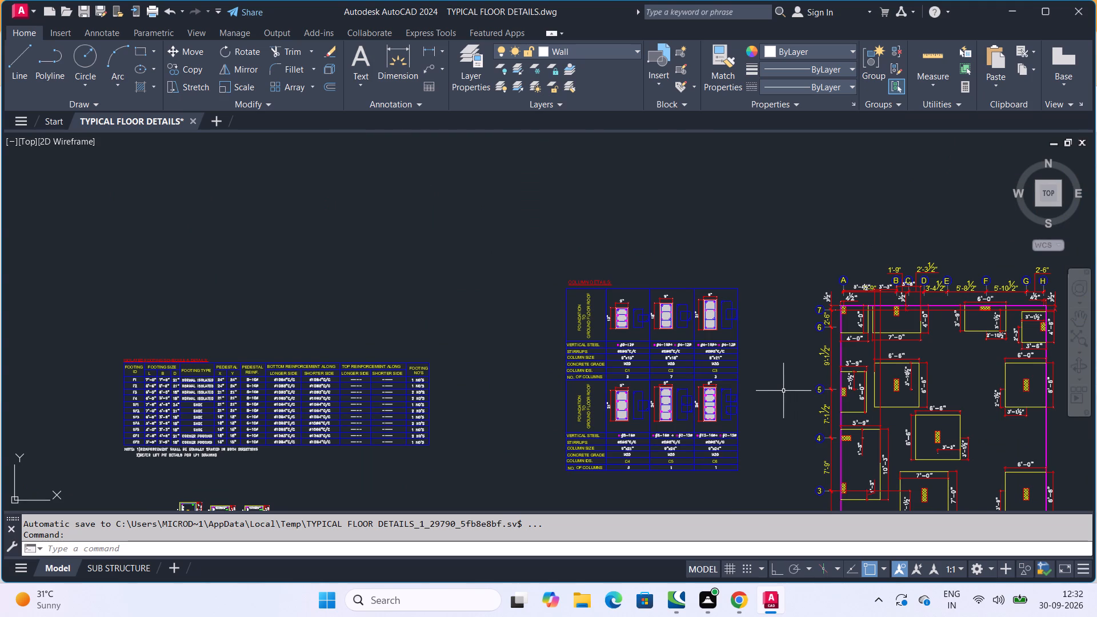
scroll(940, 426, "up", 3)
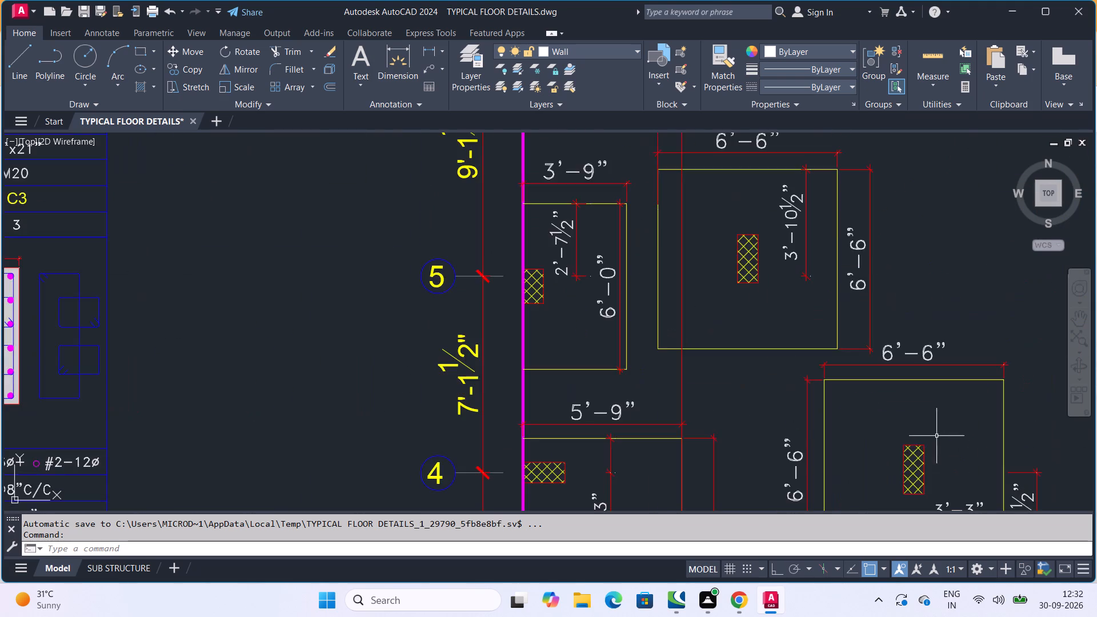
middle_click_drag(911, 424, 768, 305)
scroll(862, 392, "down", 1)
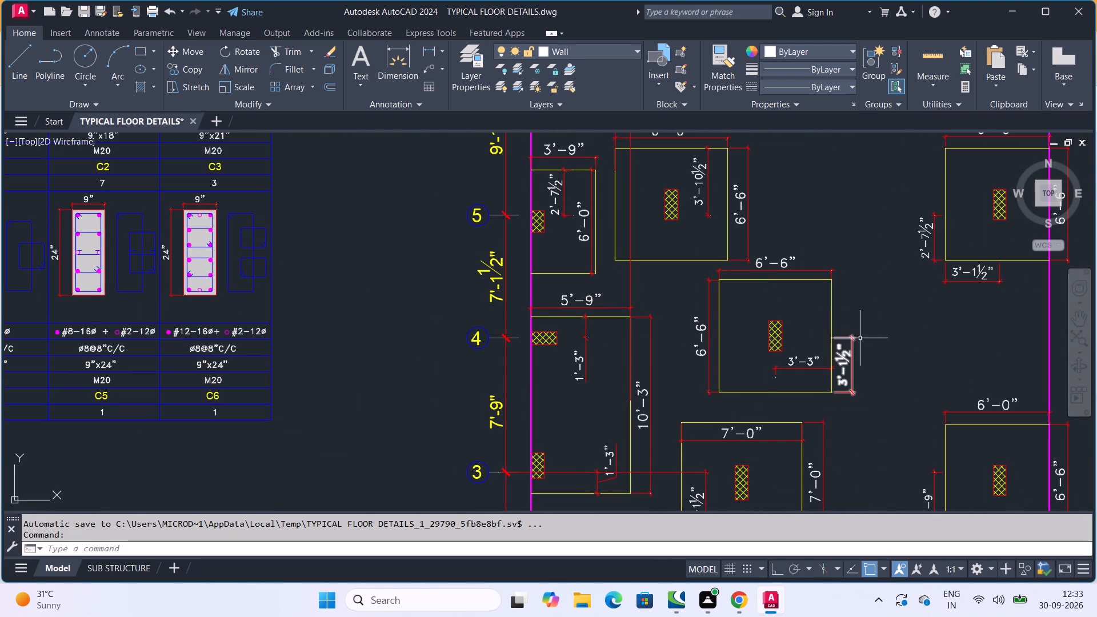
middle_click_drag(919, 393, 767, 283)
scroll(807, 330, "down", 3)
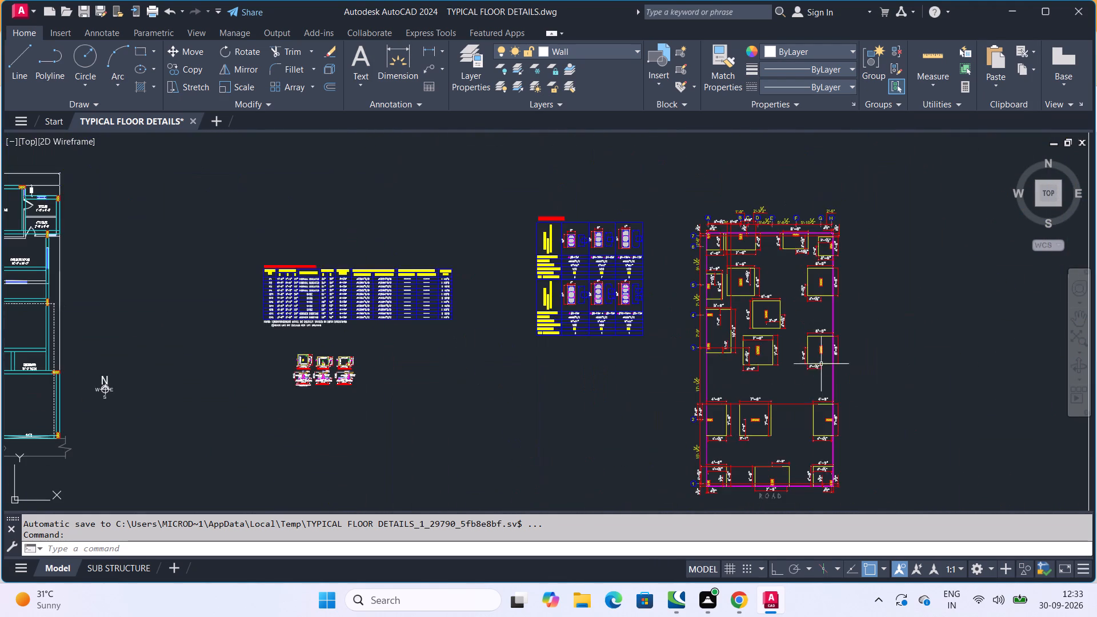
scroll(808, 380, "up", 3)
middle_click(710, 320)
scroll(710, 320, "down", 4)
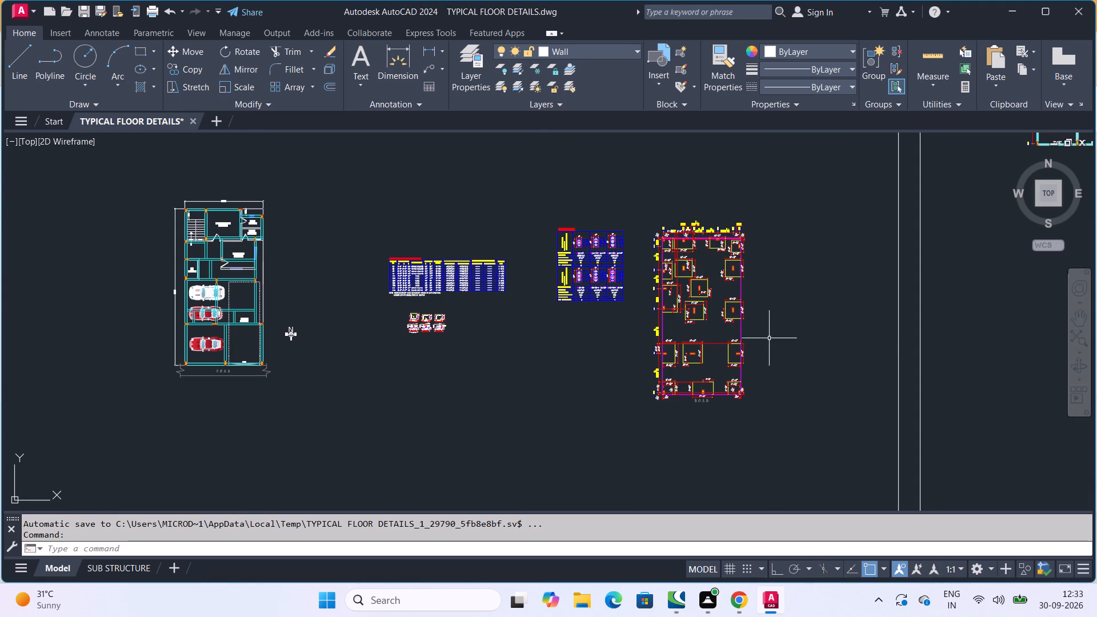
scroll(750, 327, "up", 2)
middle_click_drag(727, 299, 633, 198)
scroll(721, 291, "down", 3)
scroll(612, 269, "up", 3)
scroll(674, 207, "up", 1)
middle_click_drag(673, 212, 673, 306)
scroll(676, 319, "up", 1)
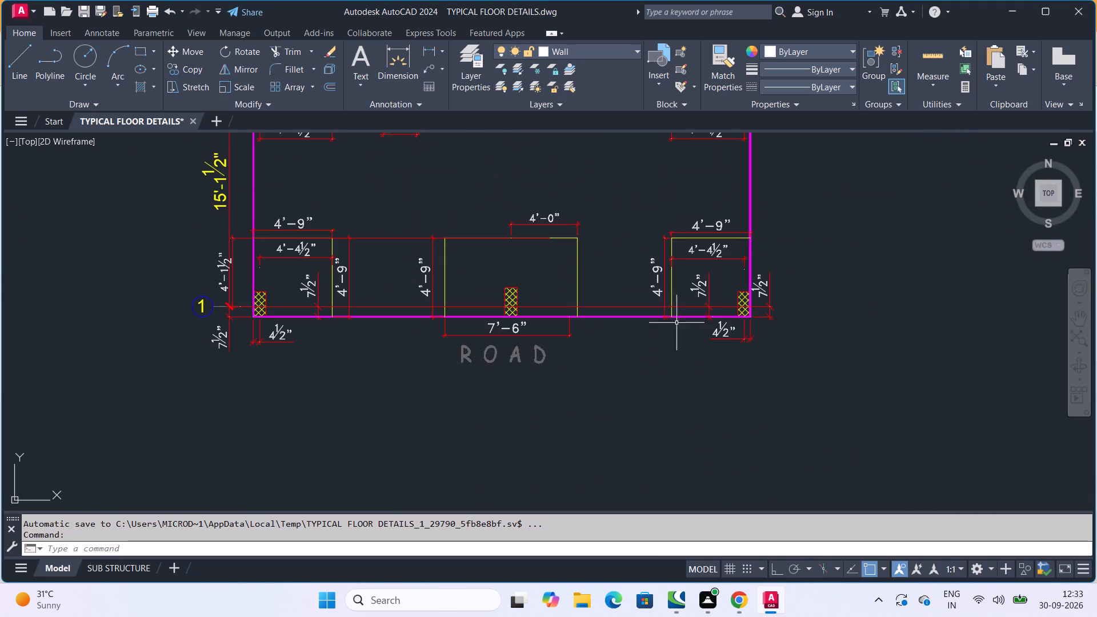
middle_click_drag(729, 221, 723, 354)
middle_click_drag(742, 306, 741, 371)
scroll(742, 323, "down", 1)
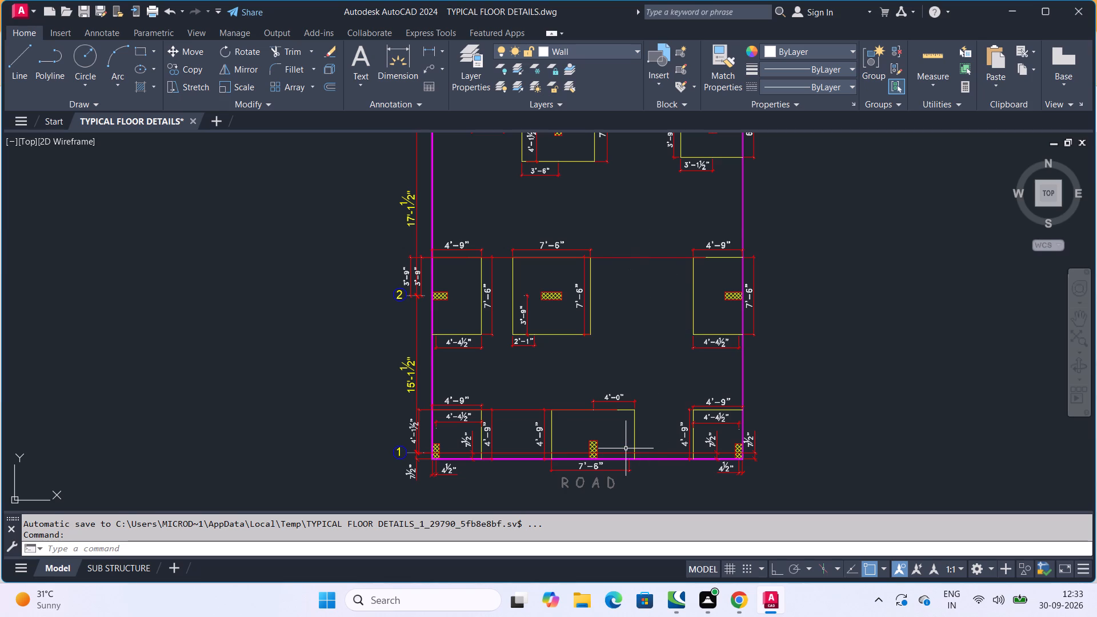
Examine the lower beam and slab layout outside the frame, checking beam labels around the staircase and lift.
scroll(728, 404, "down", 3)
scroll(785, 424, "down", 3)
middle_click_drag(839, 411, 775, 386)
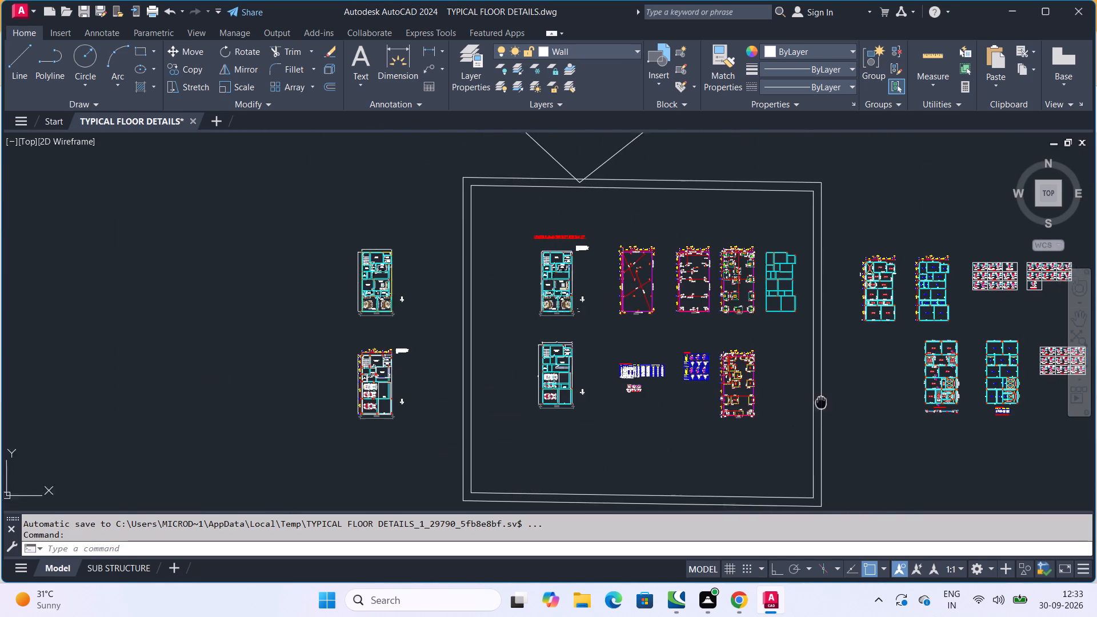
middle_click_drag(775, 386, 714, 370)
scroll(932, 374, "up", 2)
scroll(876, 338, "up", 4)
middle_click_drag(795, 327, 973, 331)
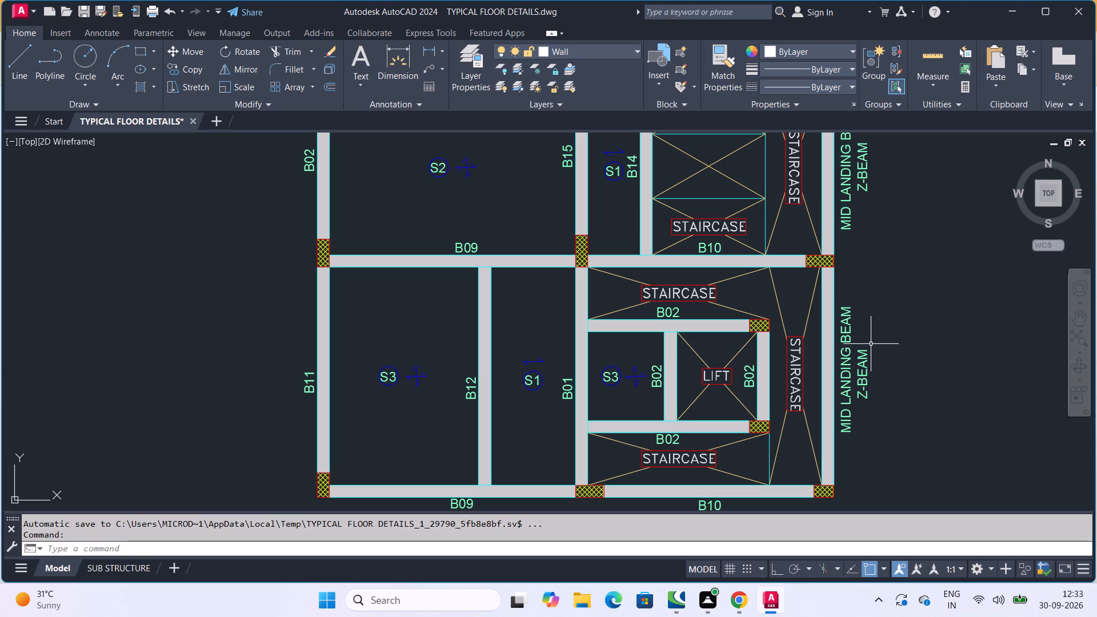
scroll(696, 372, "down", 5)
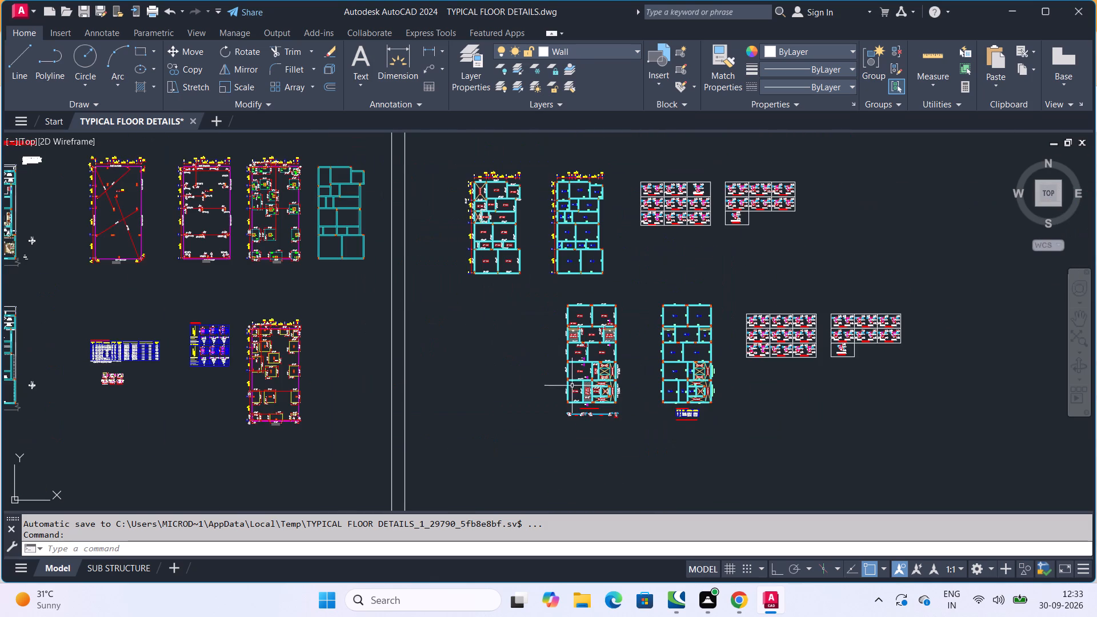
Examine footings SF1 and CF1 with columns C4 and C2 along grid 1 of the upper footing layout.
scroll(251, 243, "up", 5)
middle_click_drag(265, 254, 595, 298)
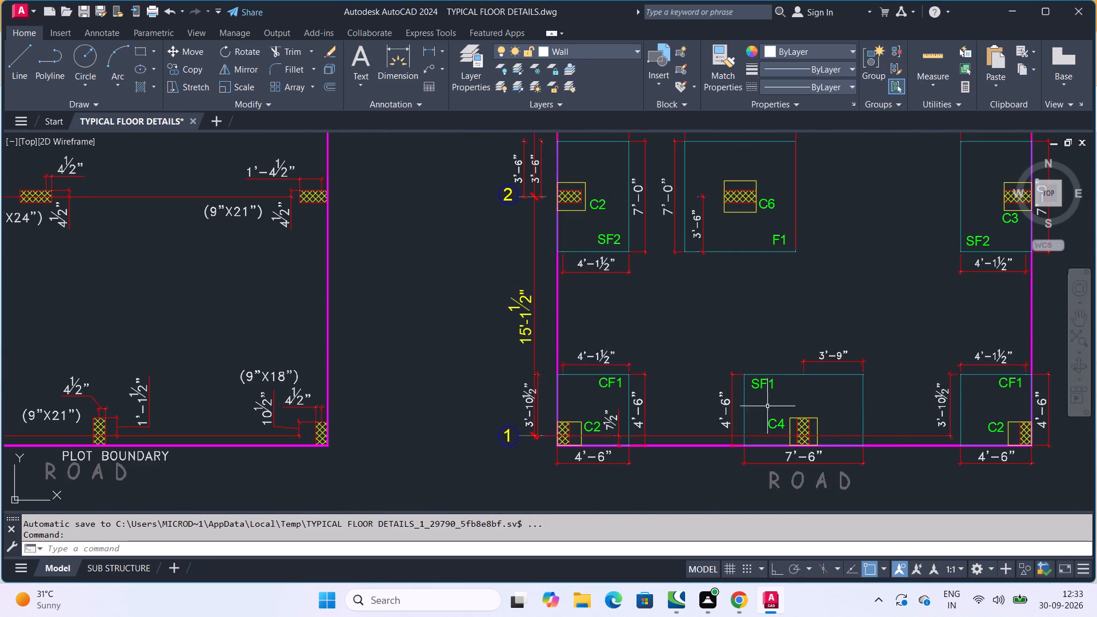
scroll(800, 426, "up", 5)
scroll(791, 378, "down", 4)
scroll(780, 392, "up", 5)
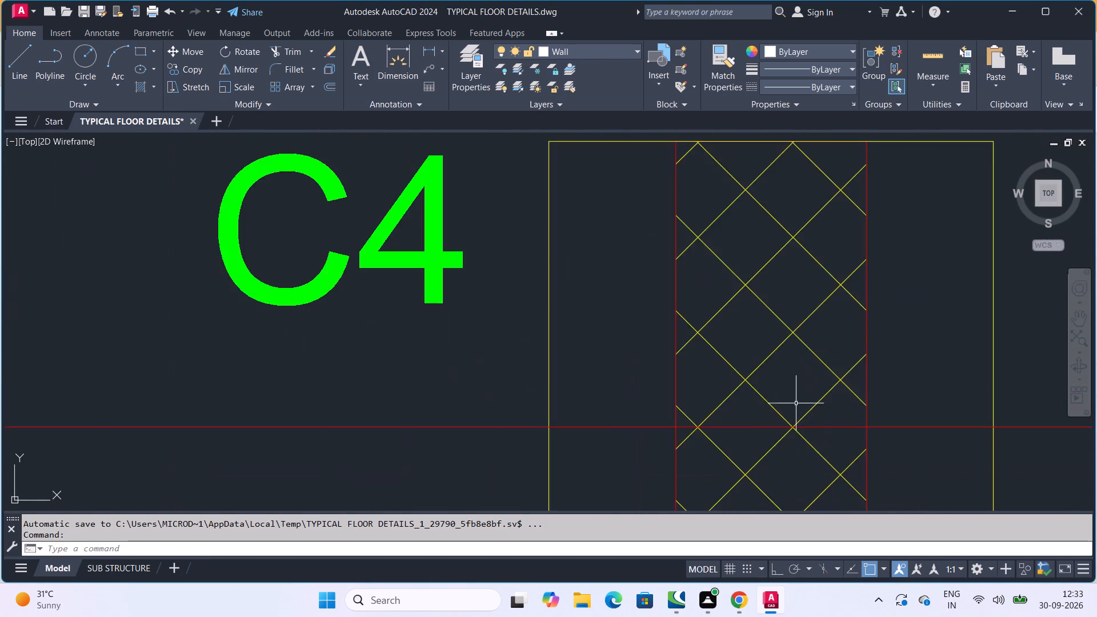
scroll(825, 386, "down", 4)
scroll(844, 353, "up", 3)
scroll(850, 357, "down", 3)
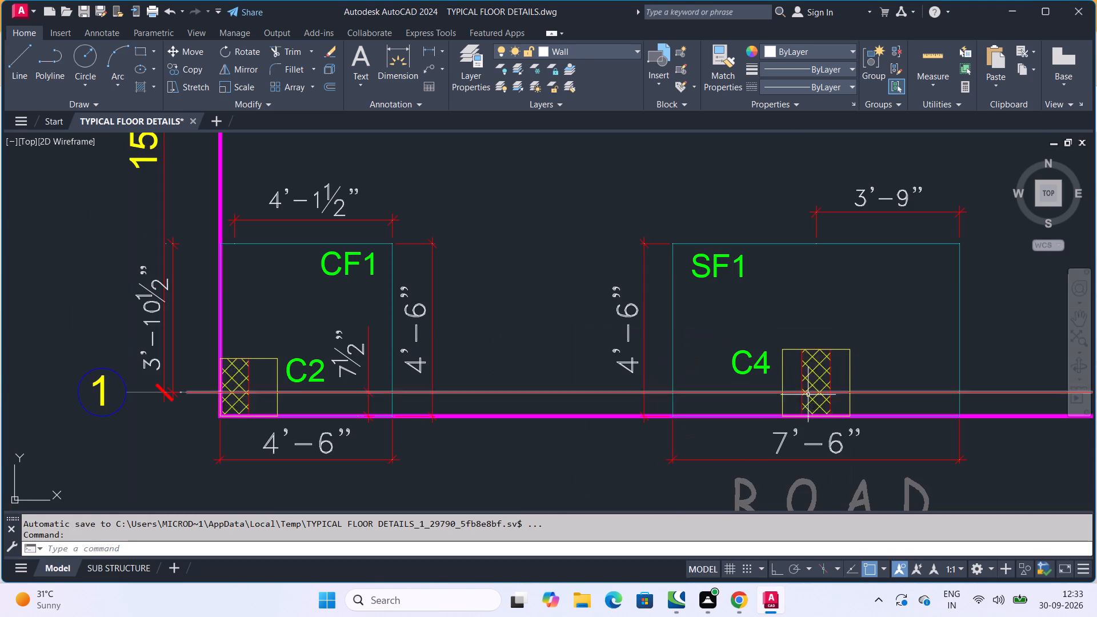
scroll(821, 334, "up", 1)
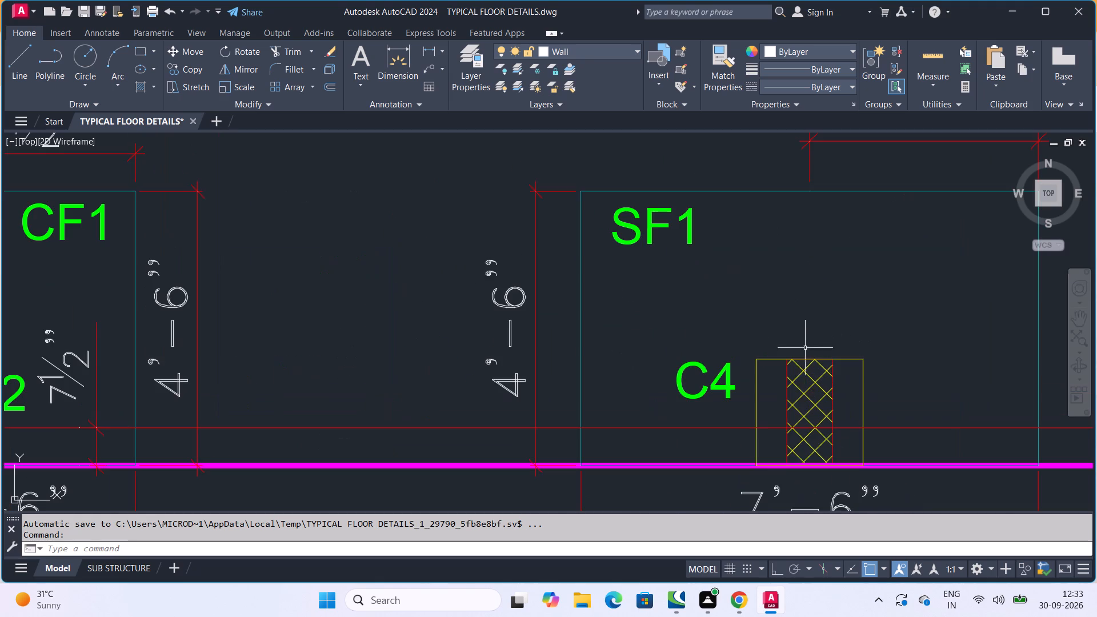
scroll(814, 390, "up", 3)
scroll(819, 377, "down", 3)
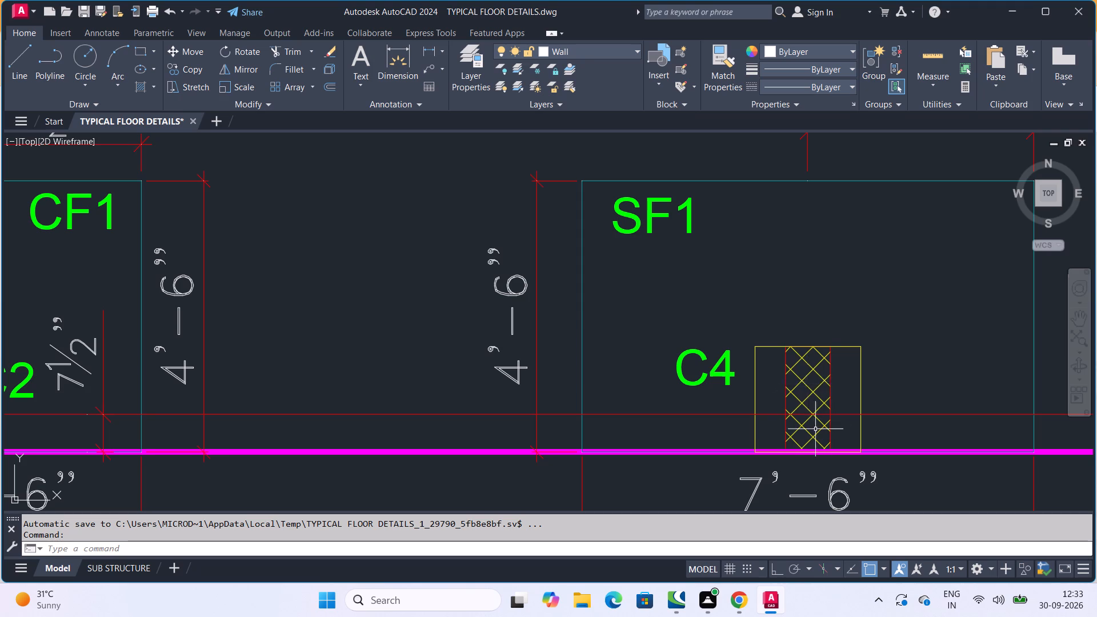
scroll(822, 426, "down", 4)
scroll(752, 386, "up", 2)
scroll(783, 408, "down", 2)
scroll(676, 427, "up", 3)
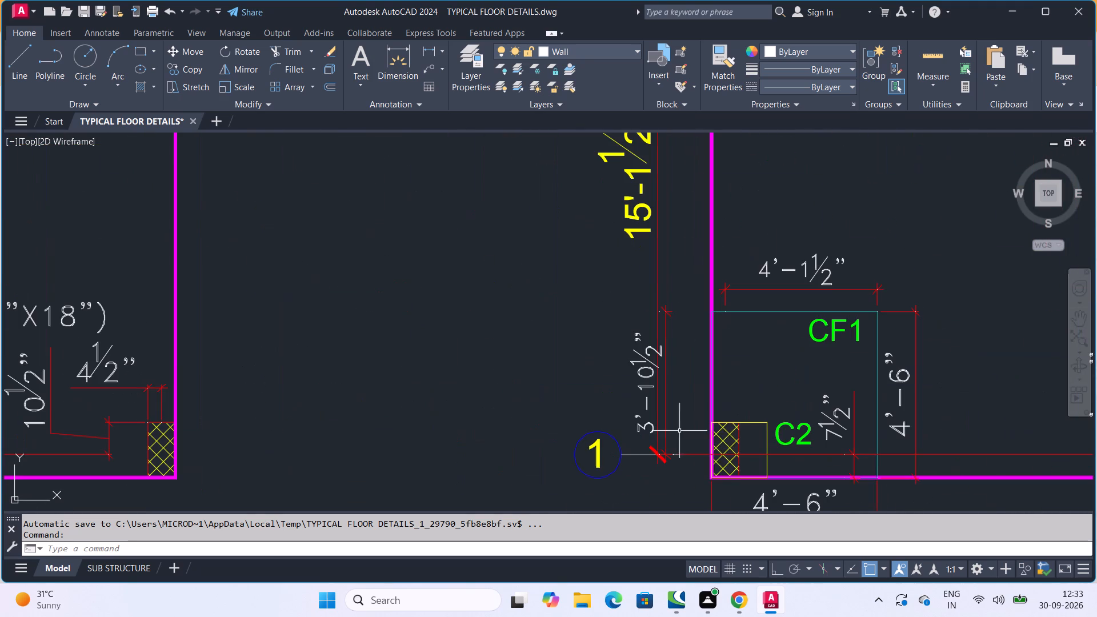
scroll(734, 443, "up", 3)
Read the ISOLATED FOOTING SCHEDULE & DETAILS table for footing sizes, types and pedestal dimensions.
scroll(818, 410, "down", 7)
middle_click_drag(446, 327, 581, 228)
scroll(524, 263, "down", 1)
scroll(521, 350, "down", 3)
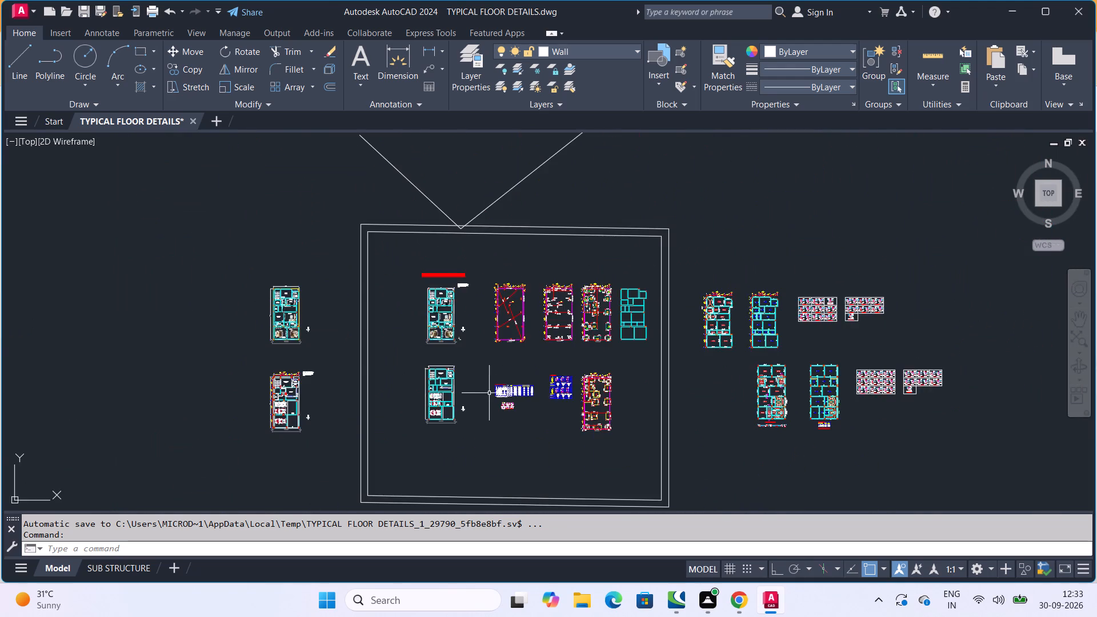
scroll(492, 393, "up", 7)
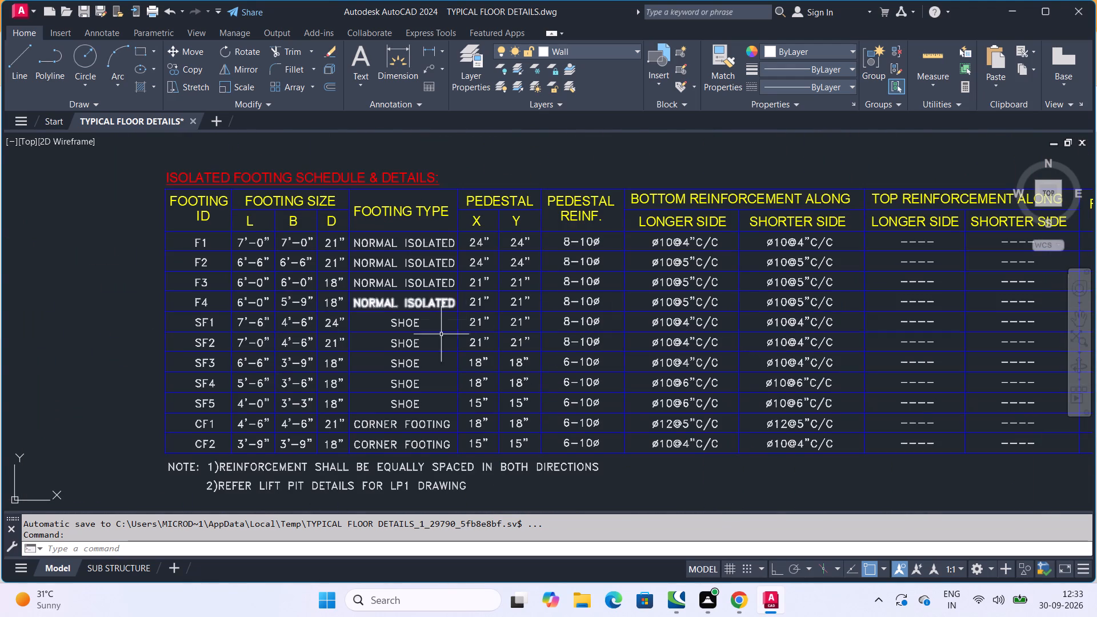
scroll(576, 362, "down", 2)
scroll(644, 361, "down", 3)
Read the COLUMN DETAILS table for the size, vertical steel, stirrups and concrete grade of columns C1 to C6.
middle_click_drag(638, 361, 443, 353)
scroll(582, 331, "up", 3)
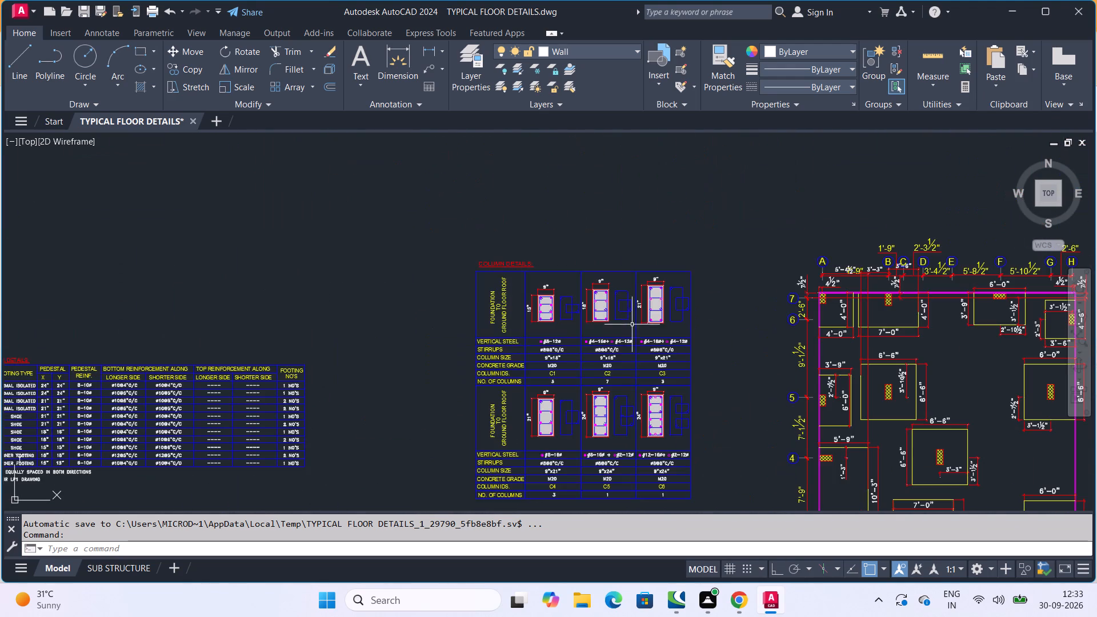
scroll(467, 346, "up", 3)
middle_click_drag(565, 355, 371, 198)
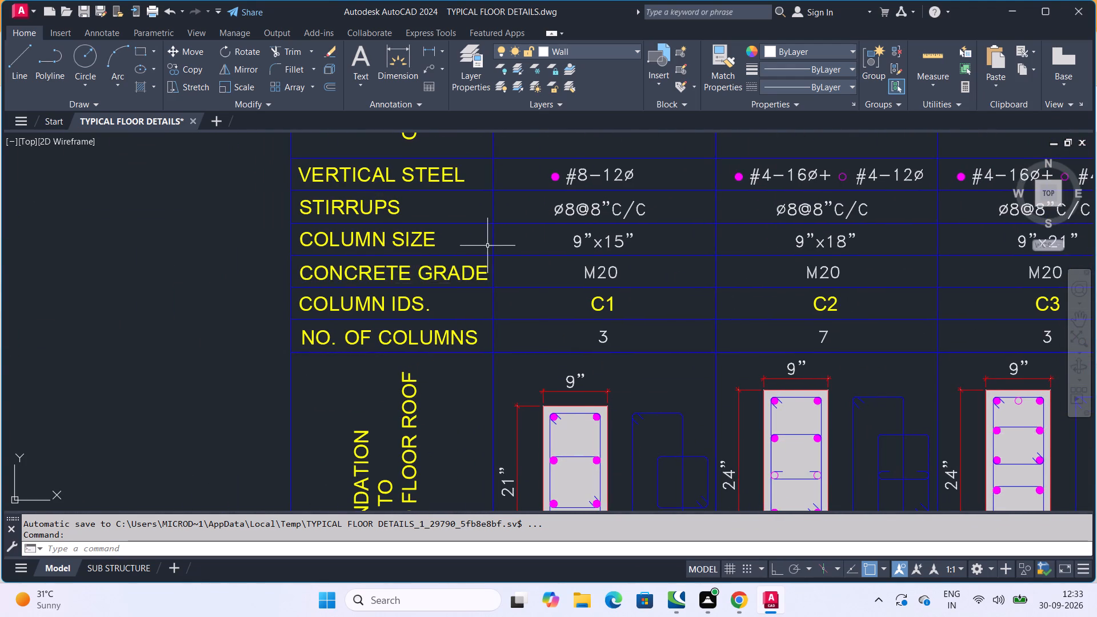
scroll(485, 243, "down", 2)
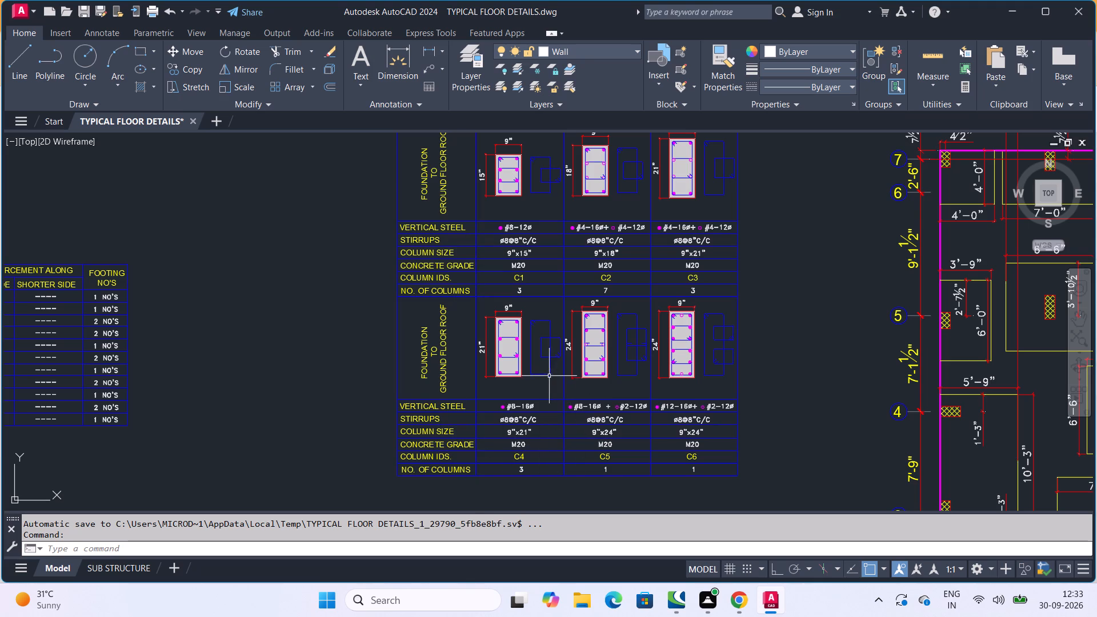
scroll(522, 177, "up", 3)
scroll(511, 196, "down", 3)
scroll(530, 203, "up", 2)
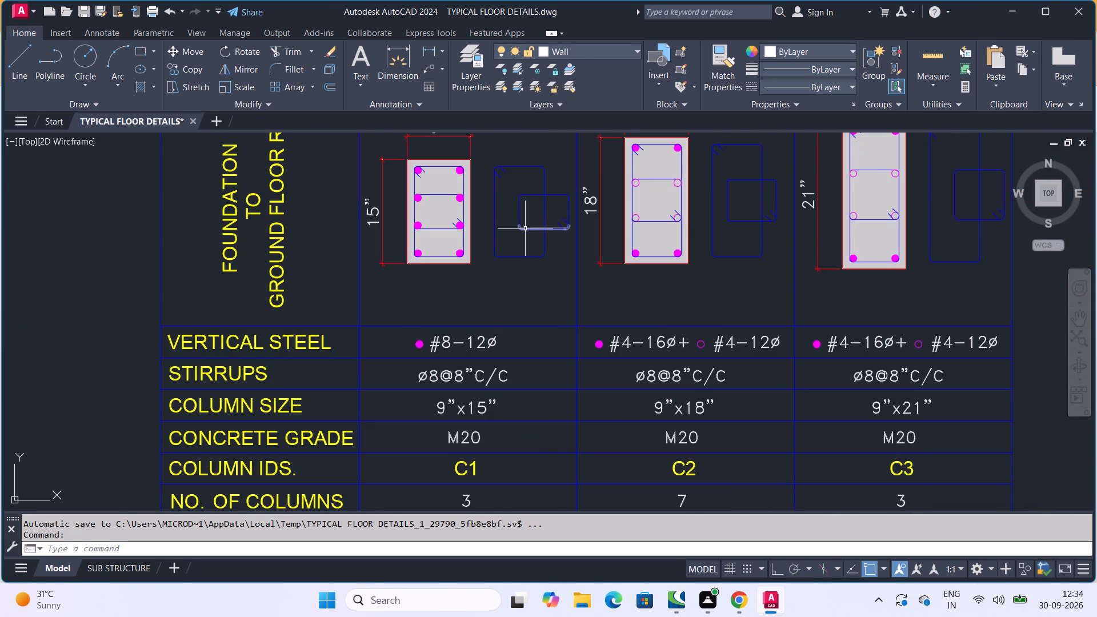
scroll(524, 234, "down", 4)
middle_click_drag(675, 328, 481, 265)
scroll(538, 287, "down", 2)
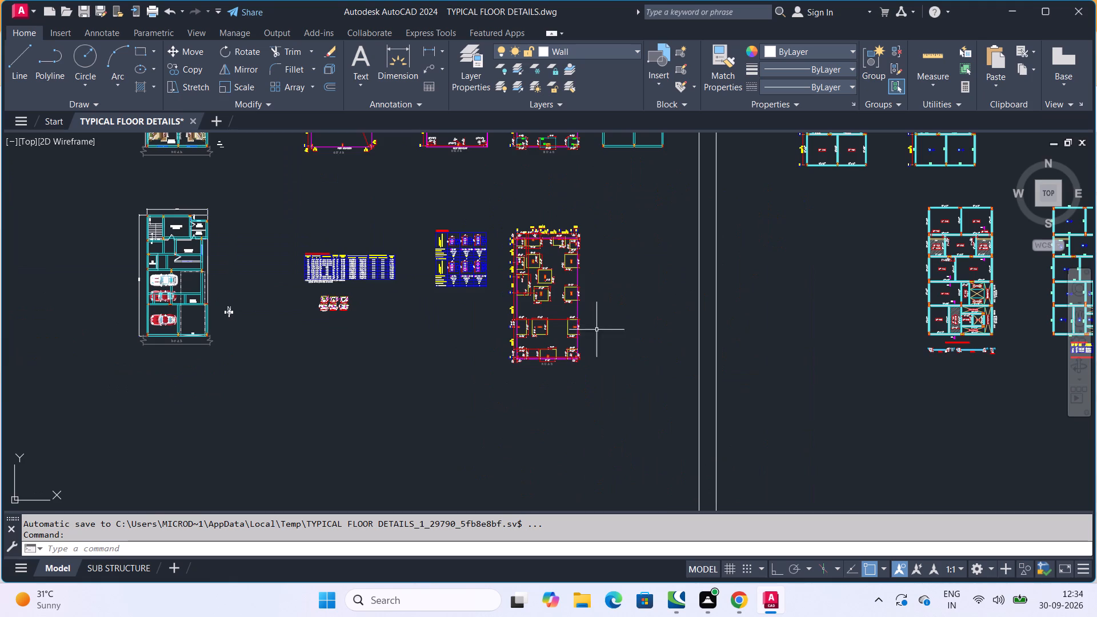
Examine the footings under columns C2 and C6 on grid 2 of the upper footing layout.
middle_click_drag(603, 328, 631, 416)
middle_click_drag(586, 287, 611, 372)
scroll(550, 247, "up", 1)
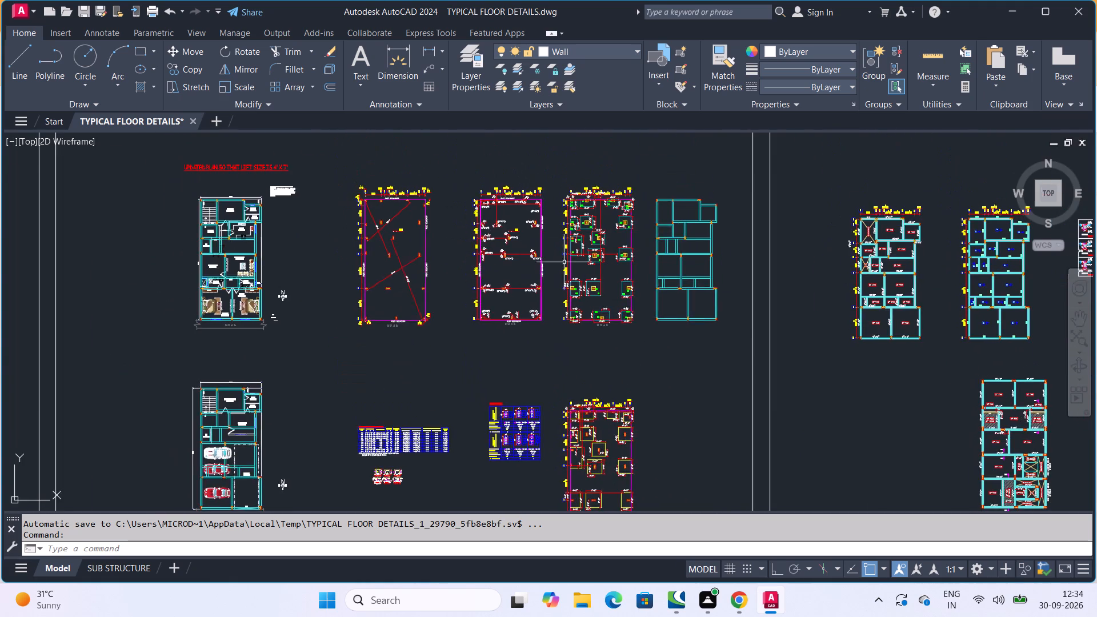
scroll(554, 251, "up", 1)
scroll(671, 308, "up", 1)
scroll(652, 351, "up", 3)
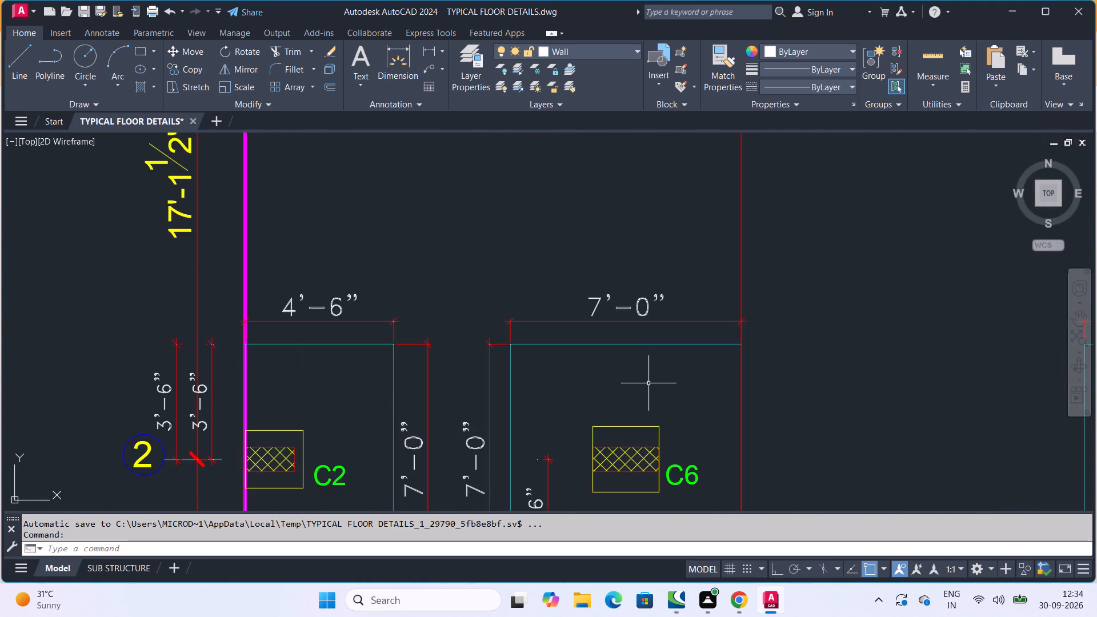
scroll(651, 351, "down", 6)
Recheck the COLUMN DETAILS table and the isolated footing schedule, including reinforcement and footing quantities.
middle_click_drag(546, 414, 551, 267)
scroll(590, 344, "up", 3)
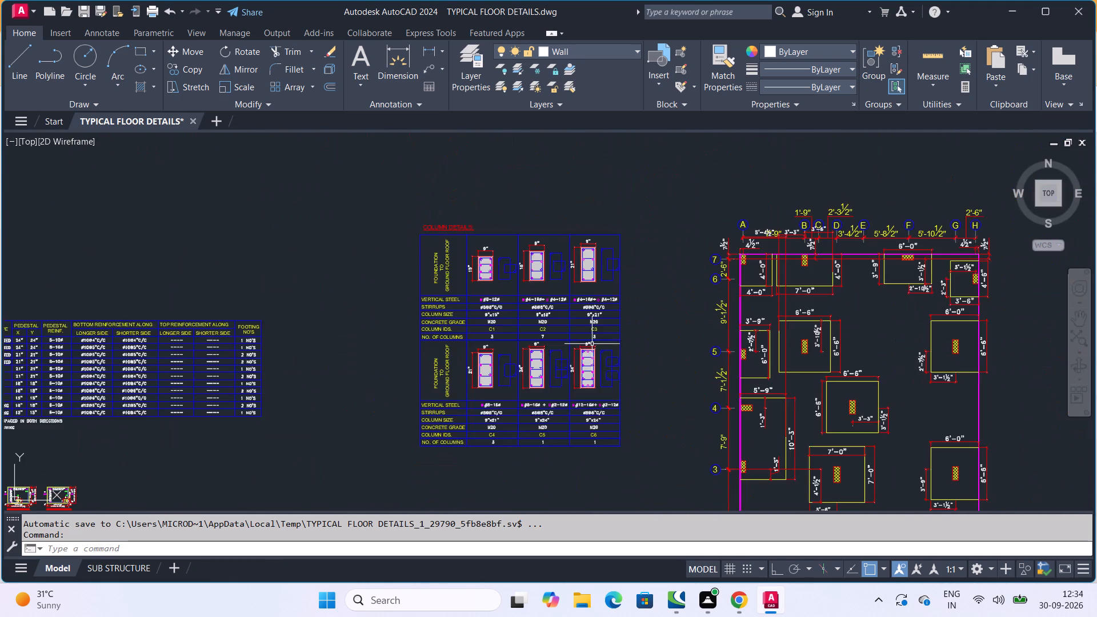
scroll(451, 334, "up", 1)
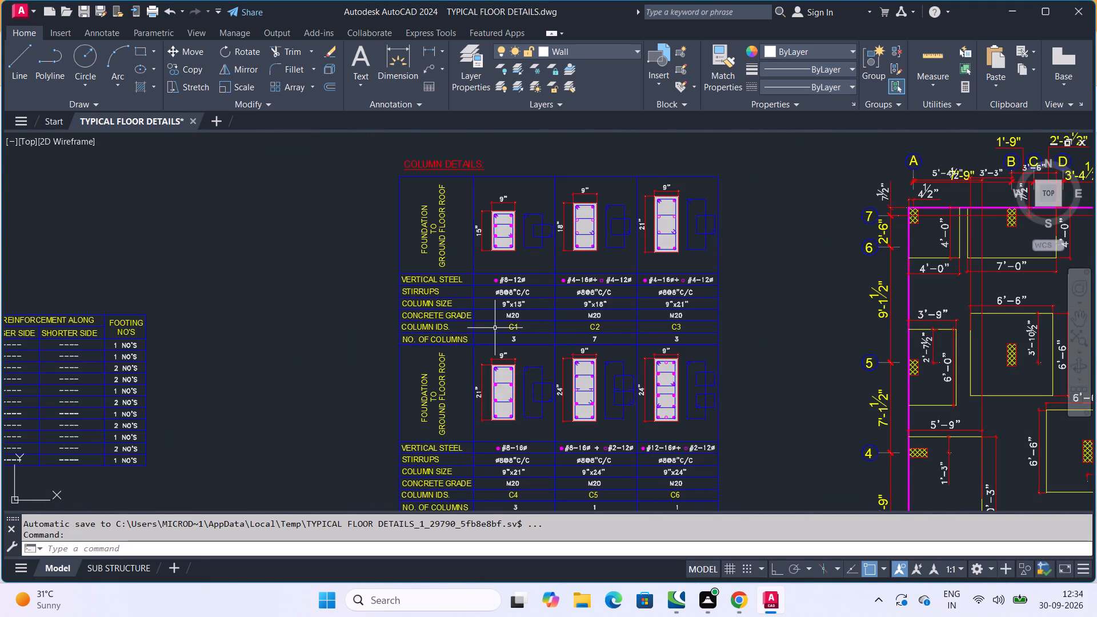
scroll(551, 334, "down", 2)
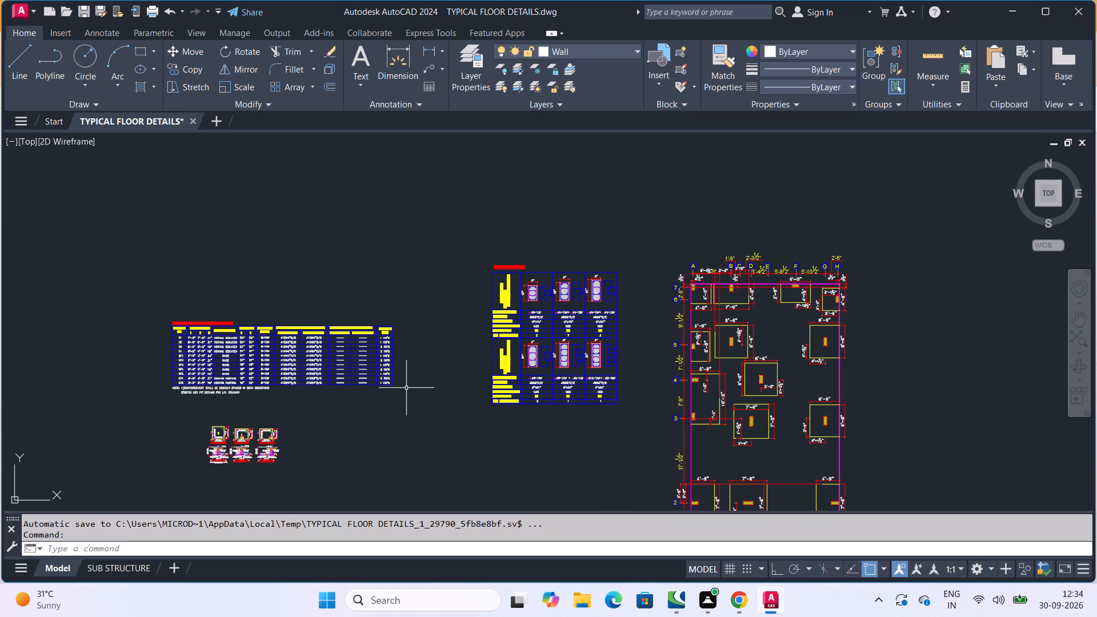
scroll(264, 368, "up", 5)
middle_click_drag(356, 354, 481, 332)
scroll(481, 332, "down", 1)
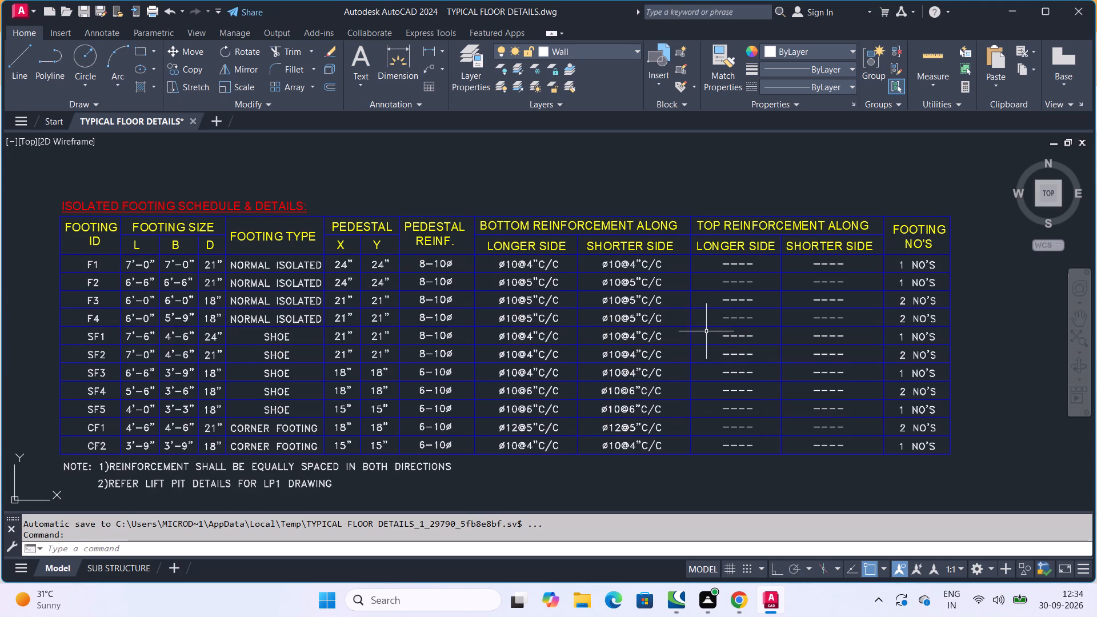
scroll(713, 336, "down", 3)
middle_click_drag(725, 345, 587, 353)
scroll(634, 348, "down", 2)
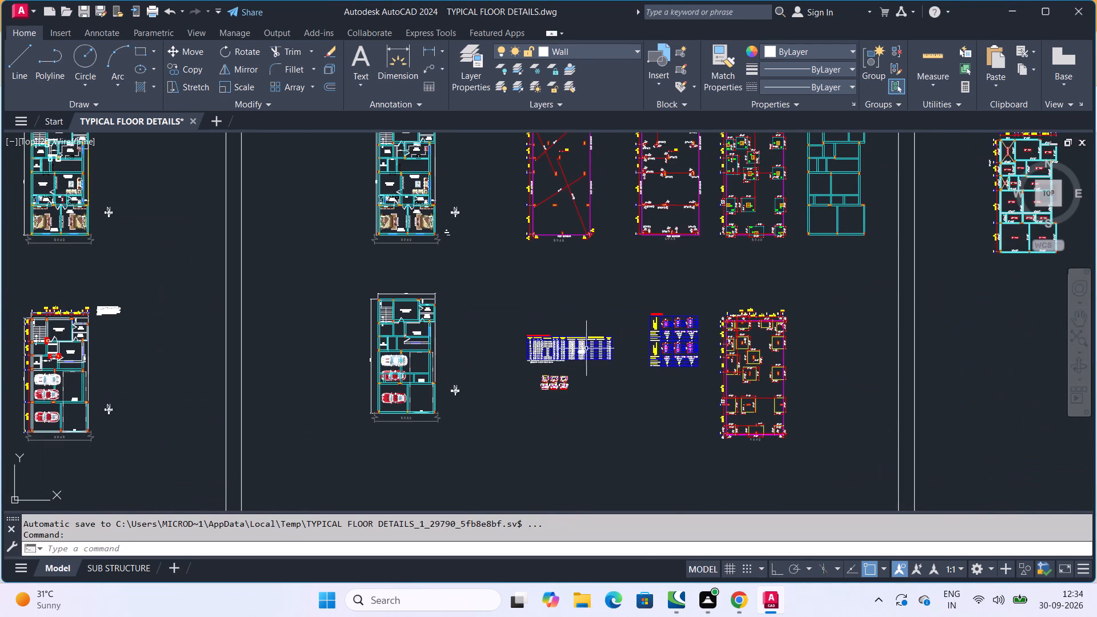
Examine the column layout around grids 1 to 5, reading column sizes and offsets beside the diagonal setting-out plan.
scroll(593, 184, "up", 2)
scroll(545, 299, "down", 1)
middle_click_drag(507, 367, 489, 416)
scroll(610, 303, "up", 2)
middle_click_drag(631, 304, 526, 342)
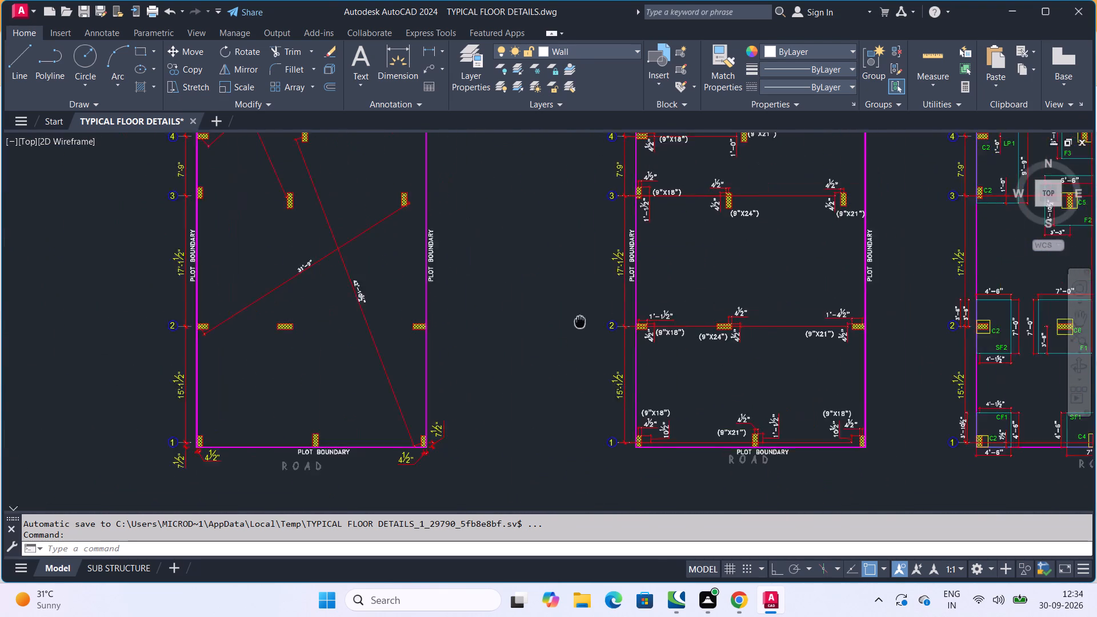
middle_click_drag(526, 342, 451, 386)
scroll(459, 384, "up", 1)
scroll(583, 382, "up", 3)
scroll(548, 334, "down", 1)
middle_click_drag(541, 330, 509, 278)
scroll(521, 297, "down", 4)
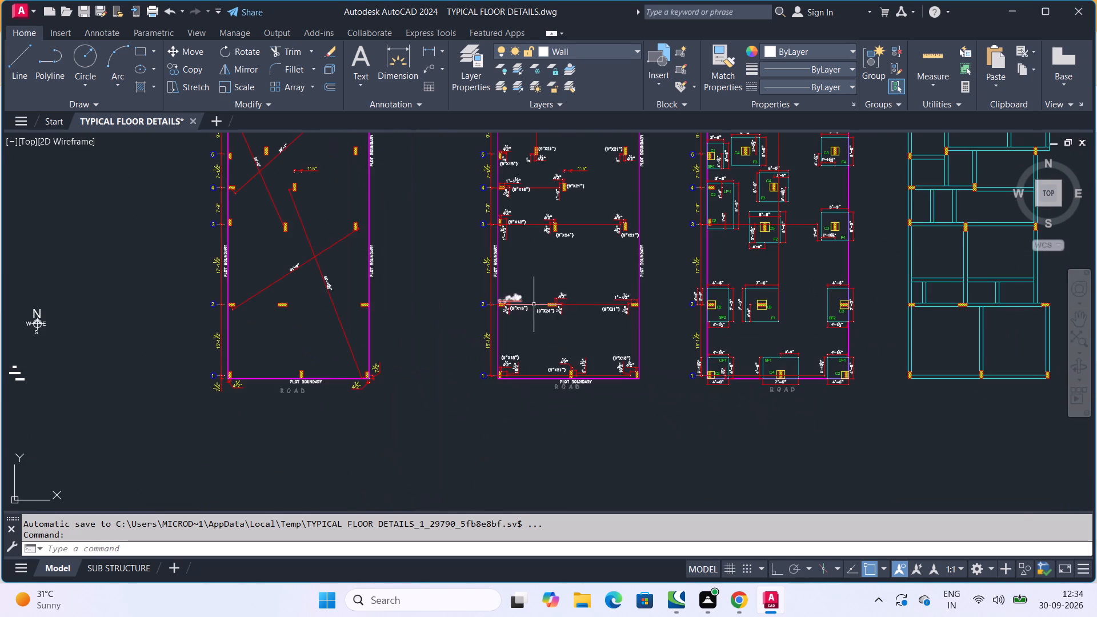
Examine footing F1 on grid 2 of the upper footing layout, selecting the pedestal outline around column C6.
middle_click_drag(712, 360, 587, 374)
scroll(626, 320, "up", 2)
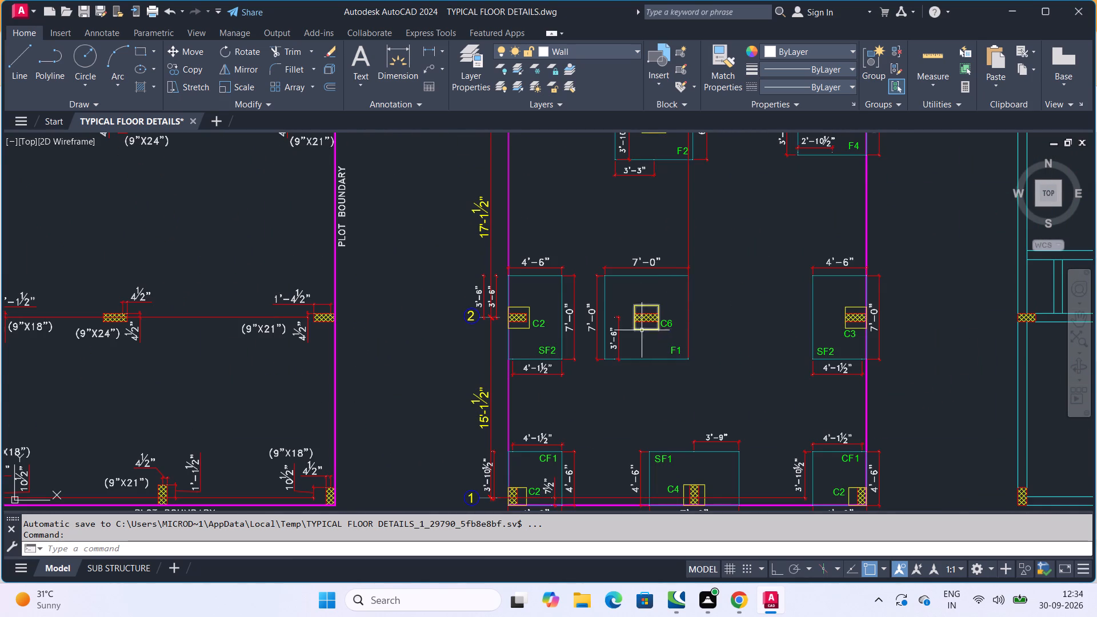
scroll(639, 326, "up", 3)
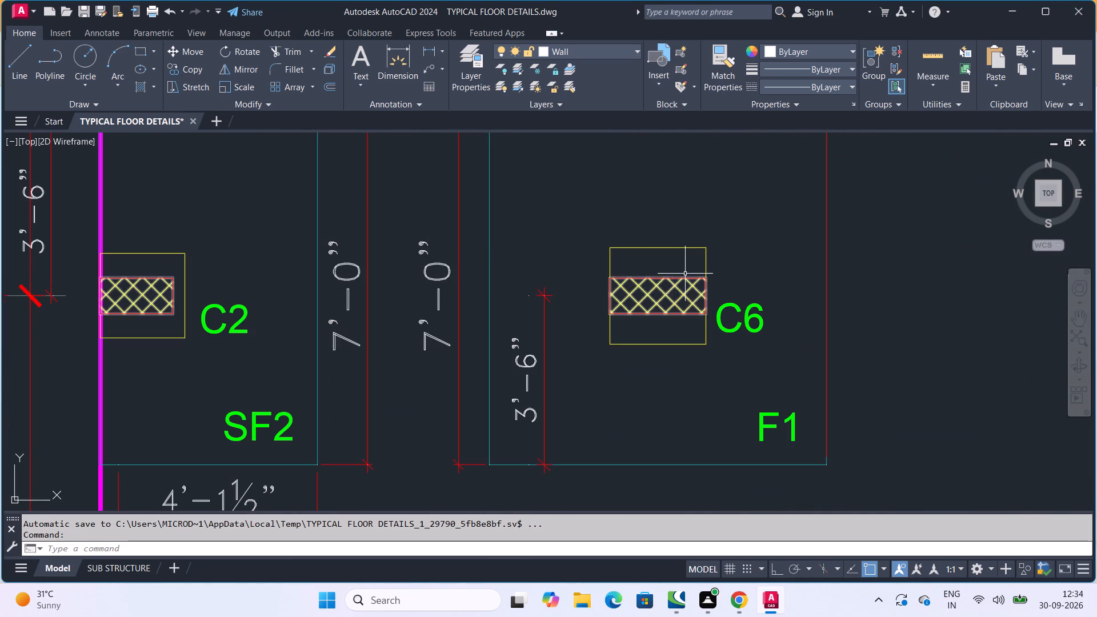
left_click(680, 283)
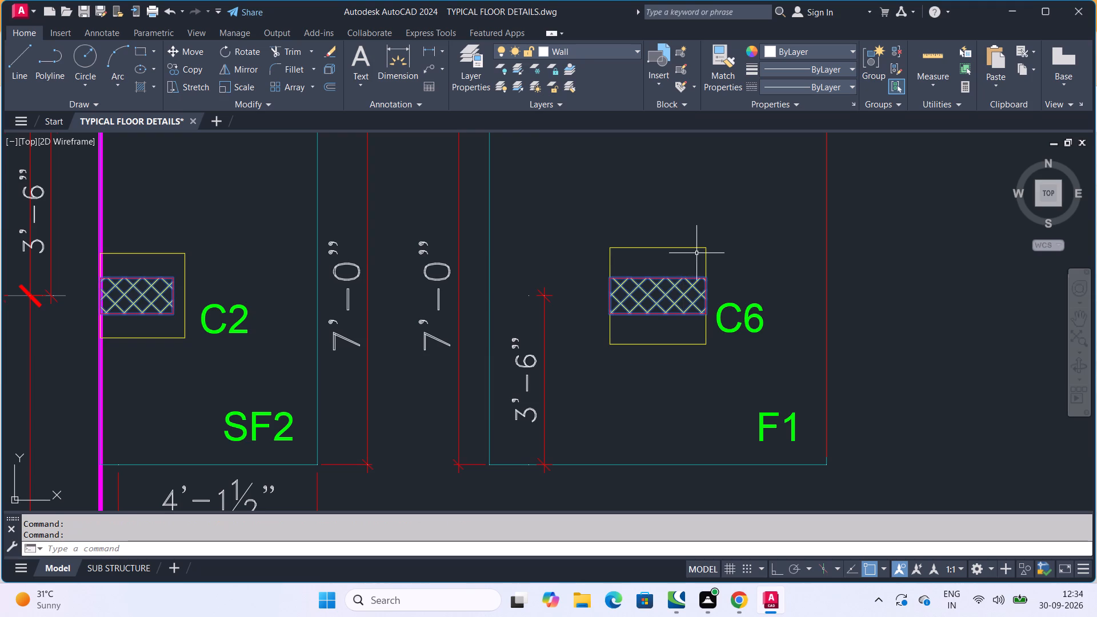
left_click(730, 243)
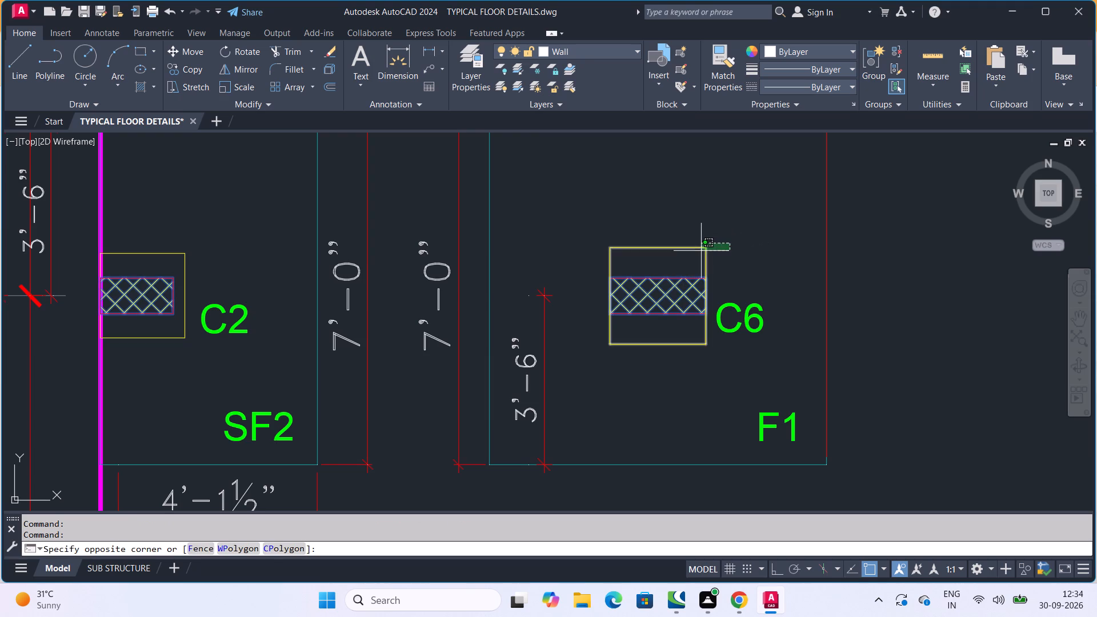
left_click(710, 248)
left_click(700, 247)
scroll(735, 270, "down", 2)
scroll(757, 382, "down", 3)
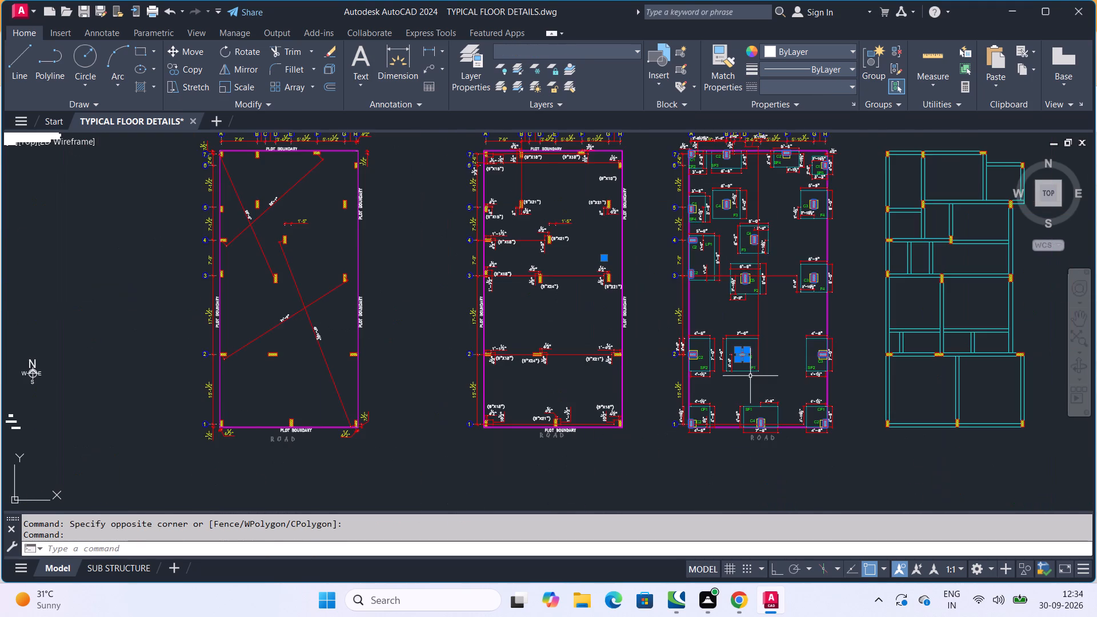
scroll(738, 275, "up", 3)
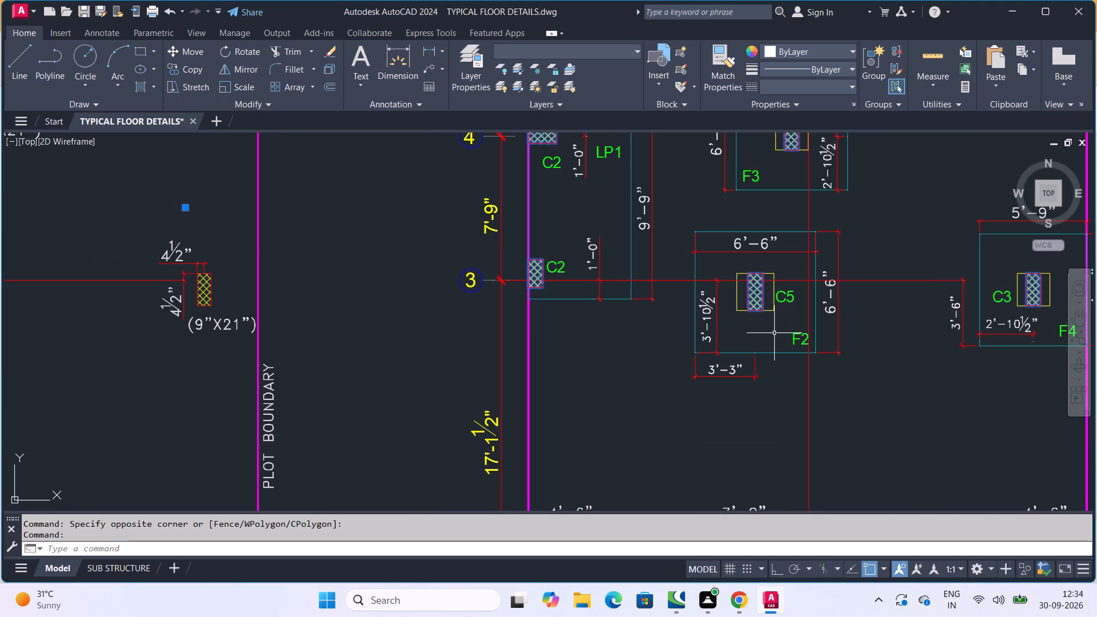
scroll(762, 318, "down", 4)
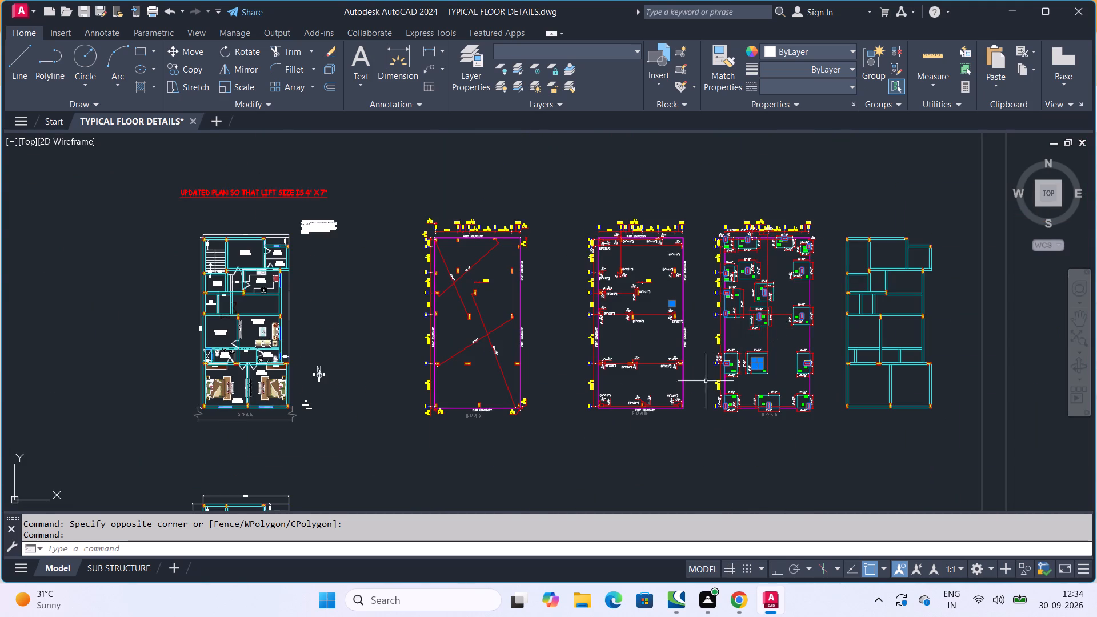
Examine the lower footing layout on grids 2 to 7 alongside the COLUMN DETAILS table.
scroll(489, 460, "up", 1)
middle_click_drag(513, 448, 572, 265)
scroll(568, 243, "down", 2)
scroll(681, 372, "up", 3)
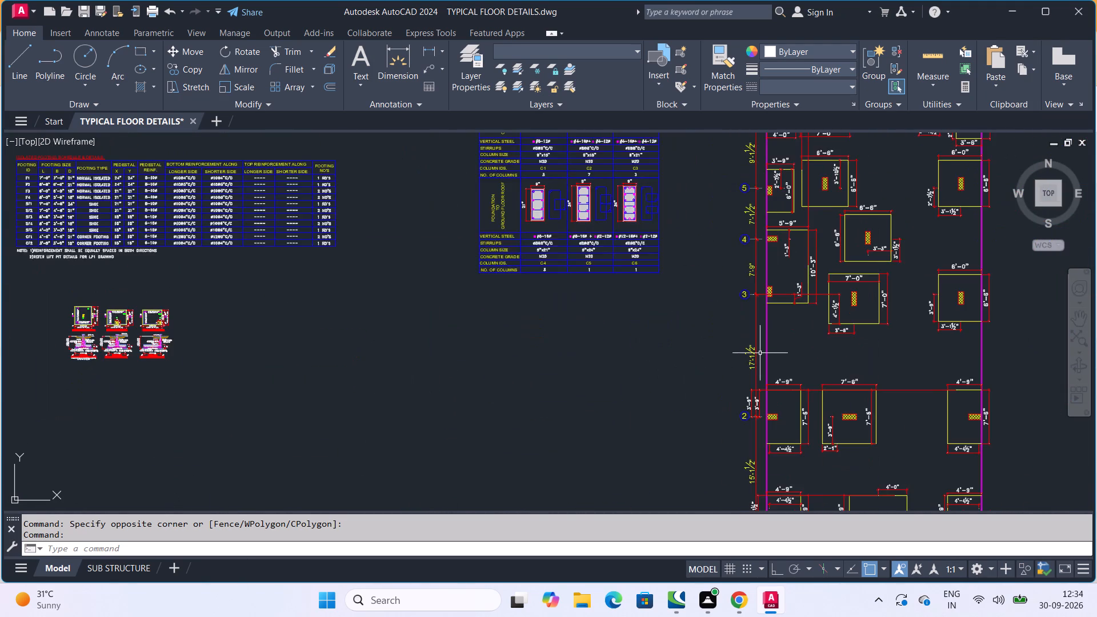
middle_click_drag(755, 347, 563, 331)
scroll(702, 307, "up", 3)
middle_click_drag(676, 306, 553, 411)
scroll(555, 410, "down", 4)
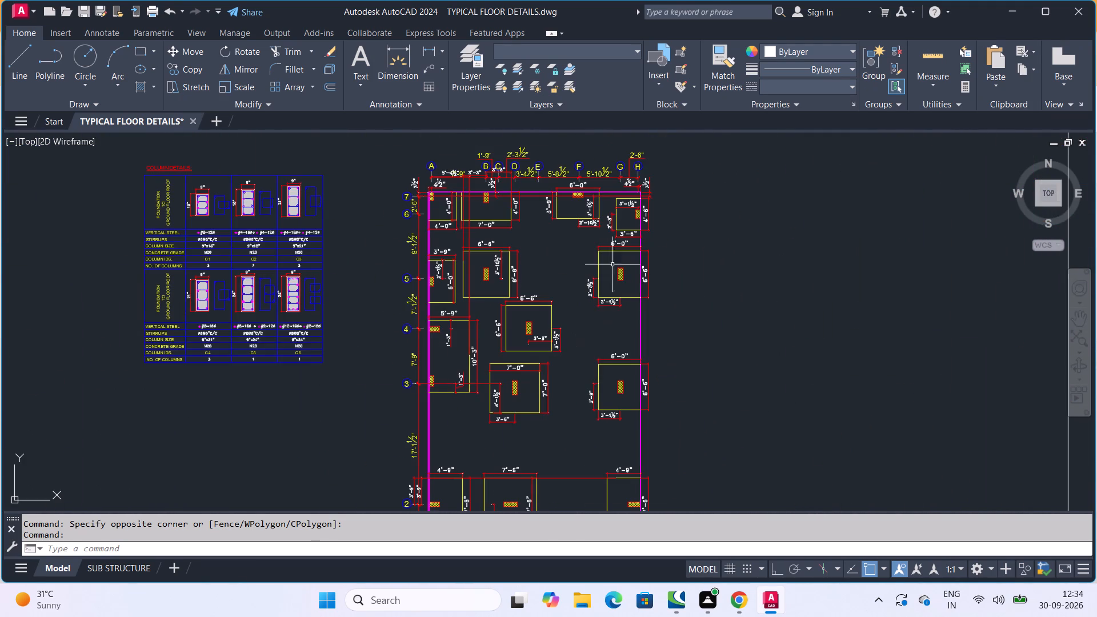
scroll(610, 305, "down", 5)
scroll(593, 243, "up", 3)
Examine footings CF1 and SF1 with columns C2 and C4 along grid 1 of the upper footing layout.
left_click(650, 282)
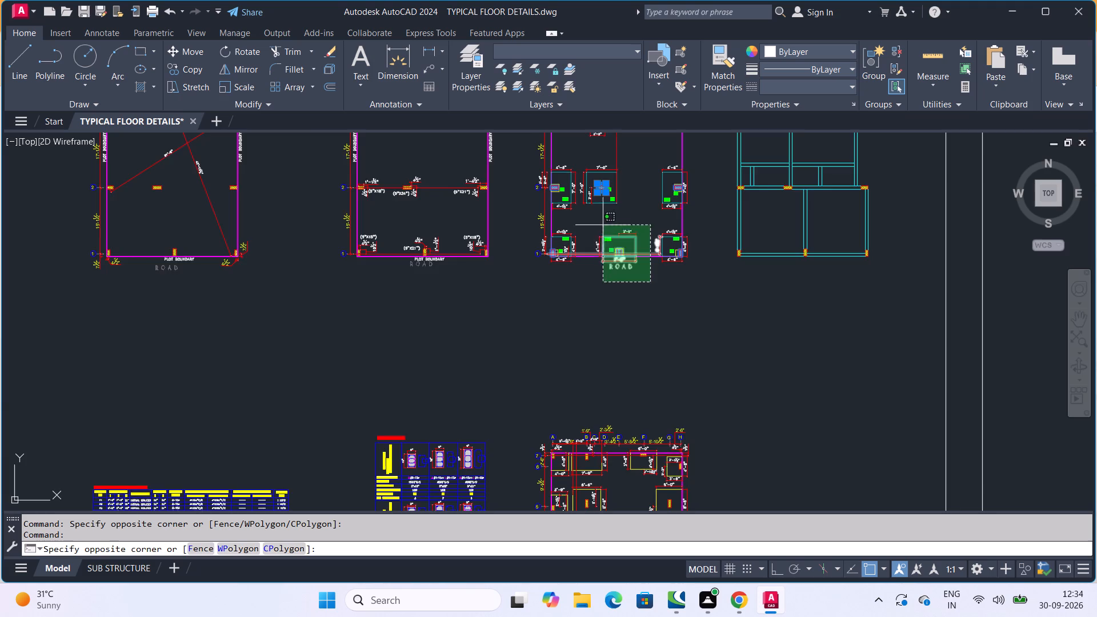
scroll(600, 221, "up", 3)
left_click_drag(763, 408, 770, 413)
scroll(747, 406, "up", 1)
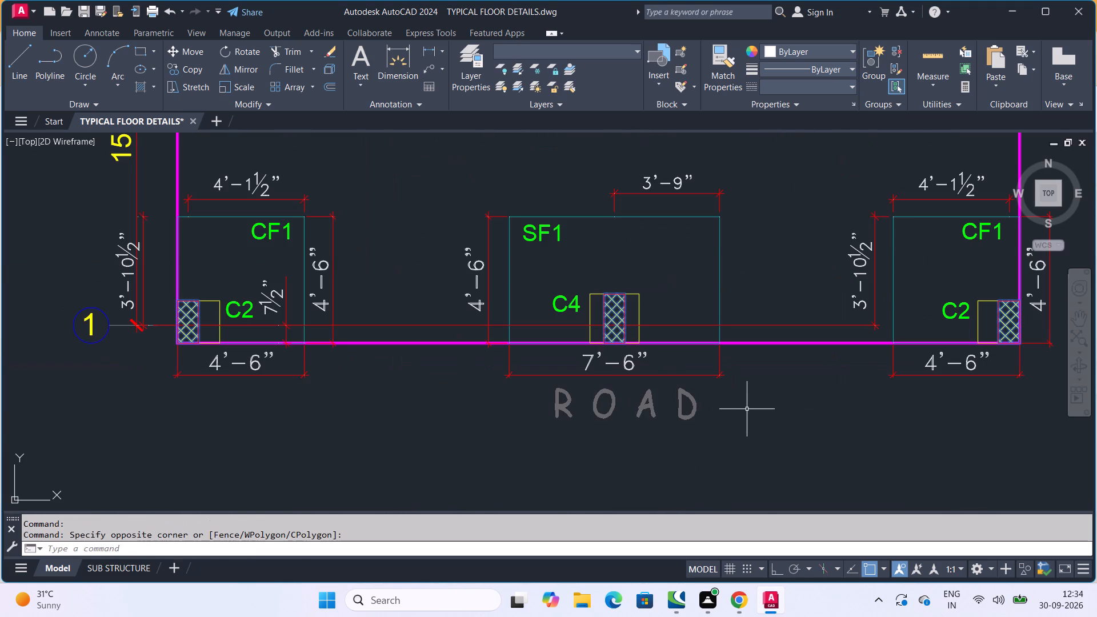
scroll(735, 394, "down", 4)
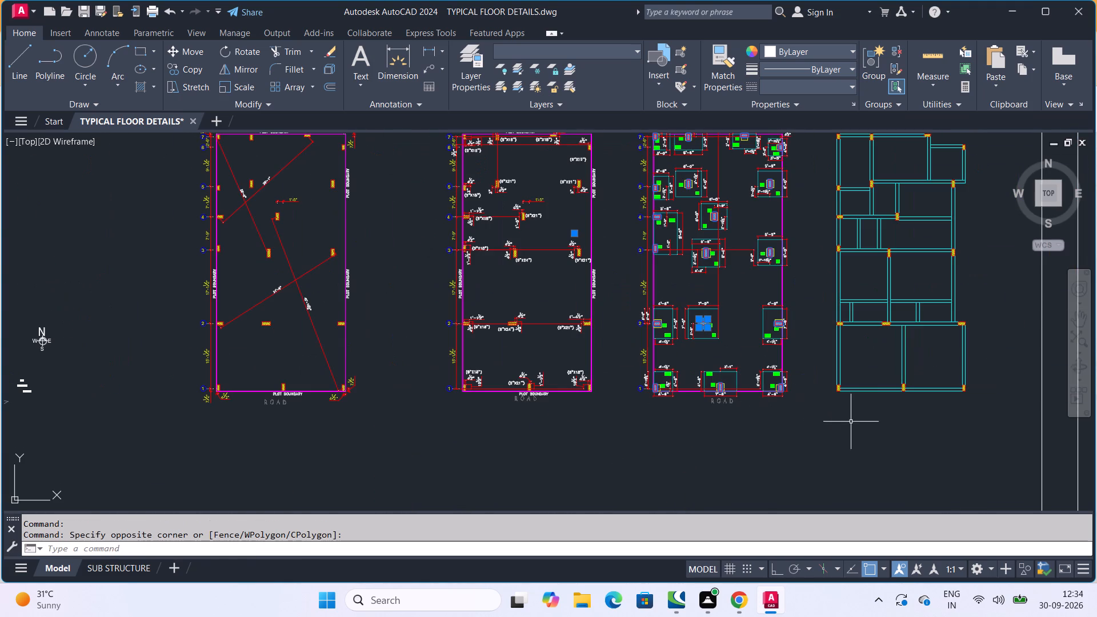
Read the beam sizes, slab thicknesses and slab labels around grids 2 and 3 of the floor framing plans.
middle_click_drag(858, 428, 458, 409)
middle_click_drag(622, 352, 293, 367)
scroll(463, 368, "down", 1)
scroll(551, 352, "up", 3)
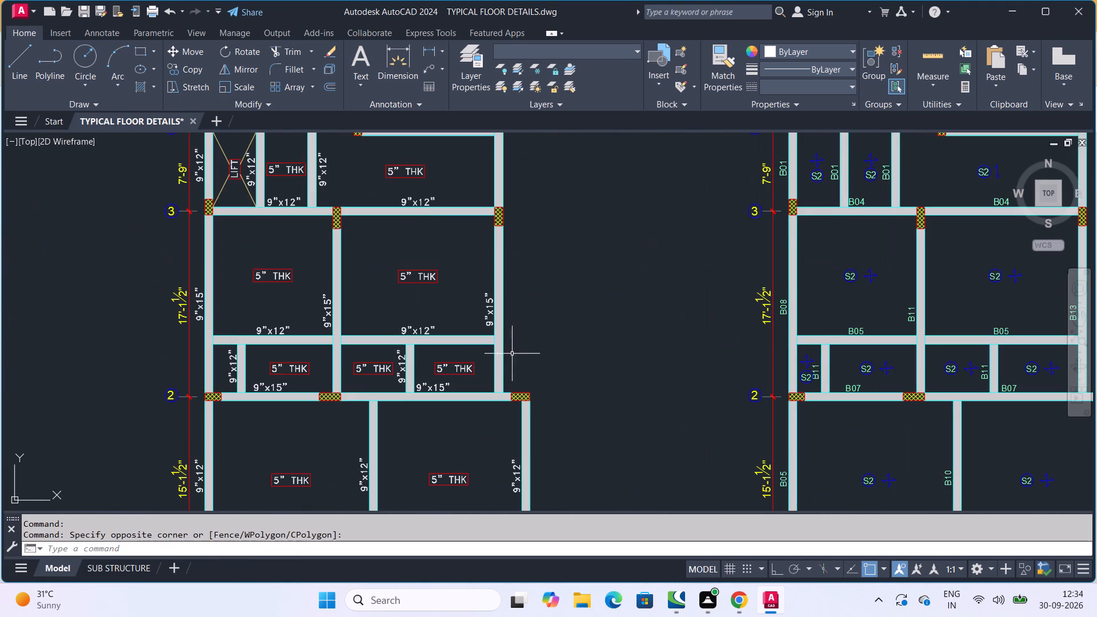
middle_click_drag(664, 375, 419, 290)
scroll(593, 357, "down", 1)
scroll(685, 359, "up", 2)
scroll(670, 354, "down", 3)
scroll(715, 338, "down", 2)
Examine the framing plans with the staircases and lift, reading beam sizes, slab thicknesses and the sunken slab area.
middle_click_drag(695, 369, 670, 235)
scroll(677, 336, "down", 1)
scroll(659, 336, "up", 3)
scroll(652, 277, "up", 1)
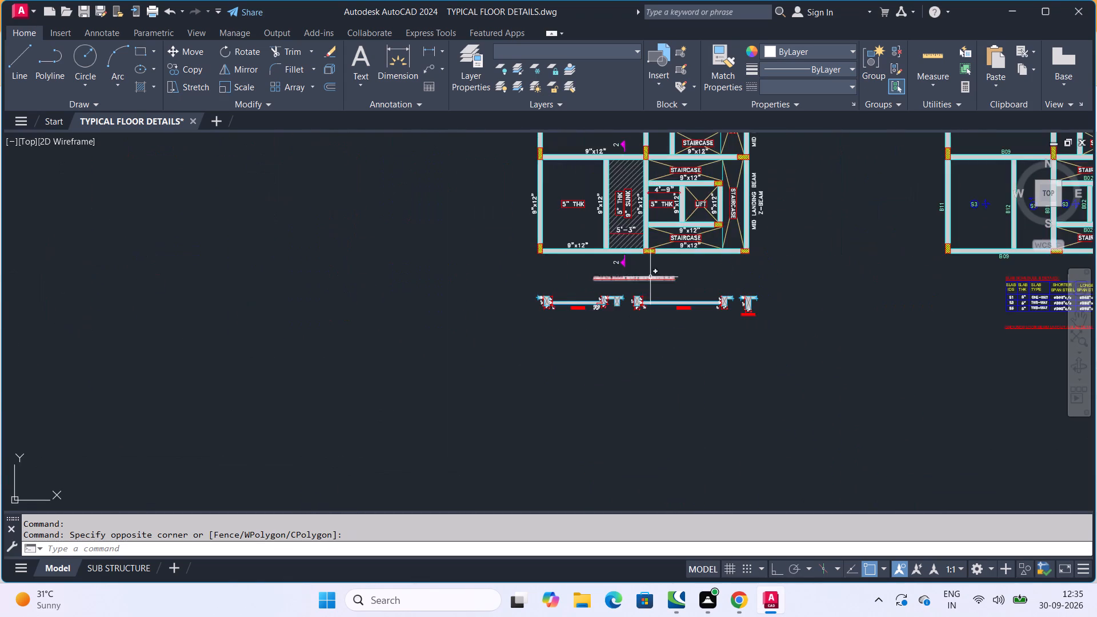
scroll(650, 277, "up", 2)
middle_click_drag(647, 286, 662, 428)
scroll(677, 377, "up", 2)
middle_click_drag(672, 378, 643, 499)
scroll(643, 499, "down", 1)
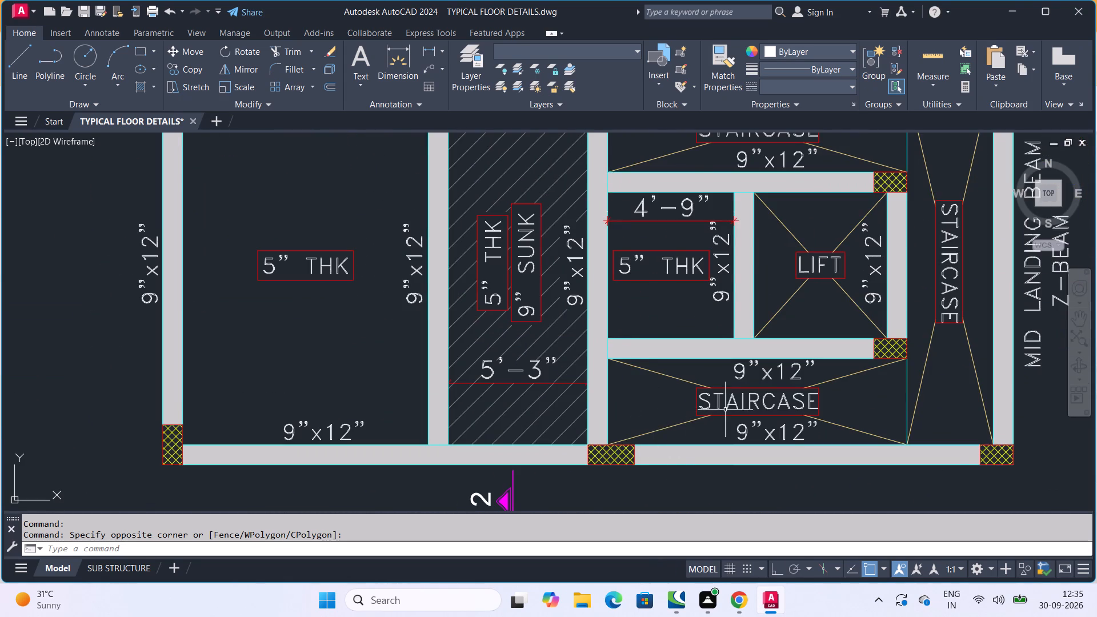
scroll(744, 407, "down", 4)
middle_click_drag(831, 437, 635, 448)
scroll(742, 374, "up", 3)
scroll(686, 366, "down", 2)
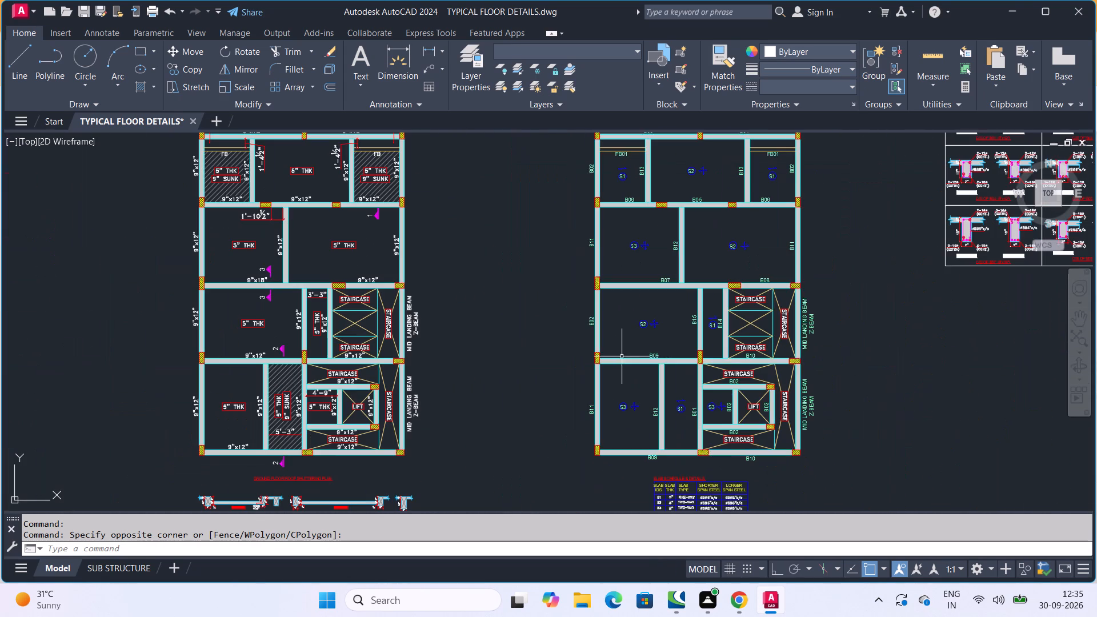
Look over the beam section sheets beside the staircase and lift framing plans.
middle_click_drag(944, 323, 605, 355)
scroll(939, 324, "down", 1)
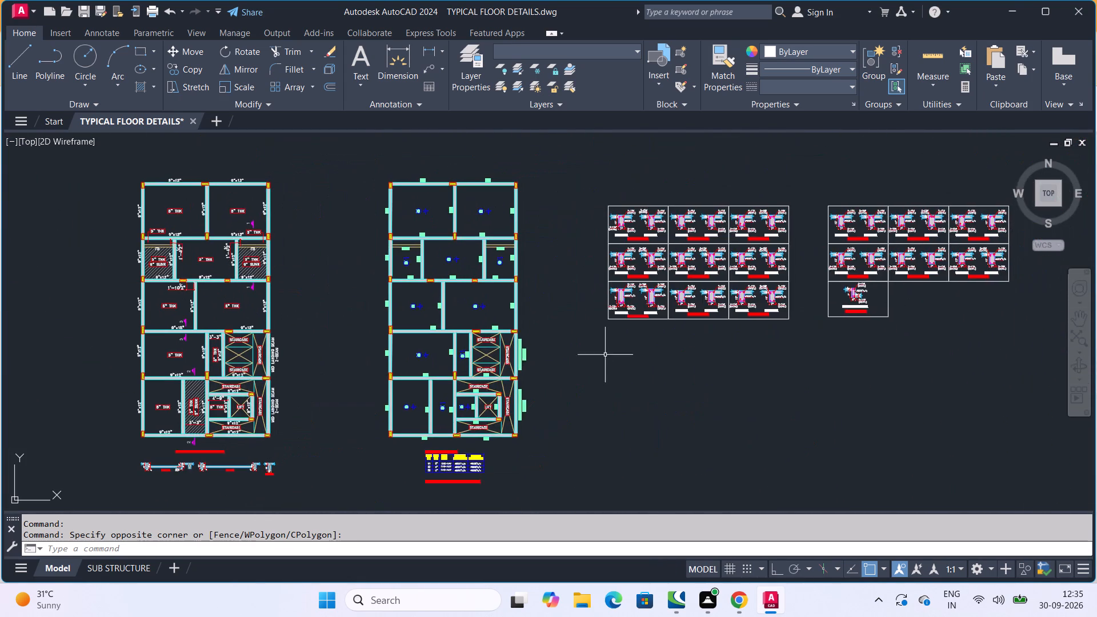
scroll(682, 285, "up", 3)
scroll(634, 285, "down", 3)
middle_click_drag(590, 324, 983, 263)
scroll(908, 281, "down", 1)
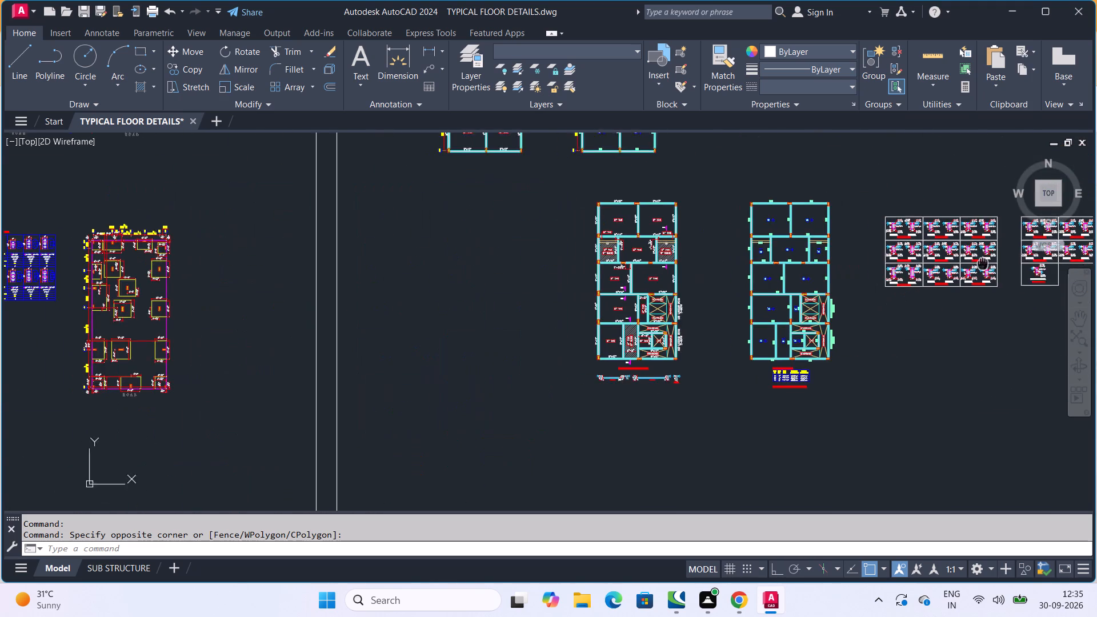
Examine the footing sizes and offsets on grids 1 and 2 of the lower footing layout and survey the neighbouring schedules.
middle_click_drag(513, 289, 843, 250)
scroll(522, 290, "up", 1)
middle_click_drag(273, 259, 490, 238)
scroll(430, 280, "up", 2)
middle_click_drag(470, 320, 624, 217)
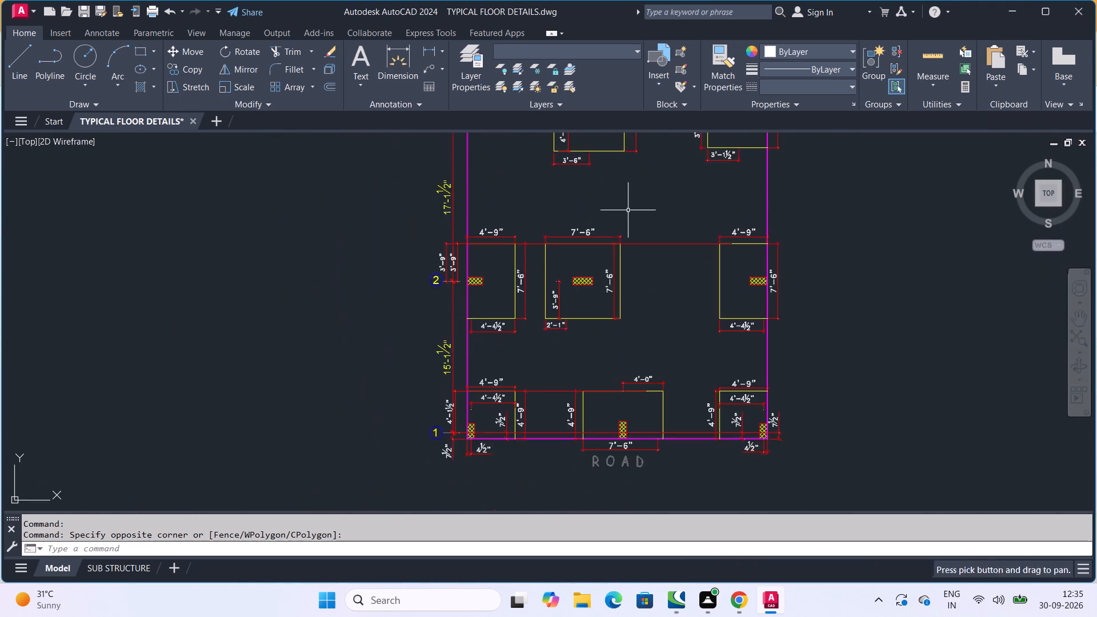
scroll(590, 336, "down", 3)
scroll(595, 320, "up", 2)
scroll(607, 314, "down", 2)
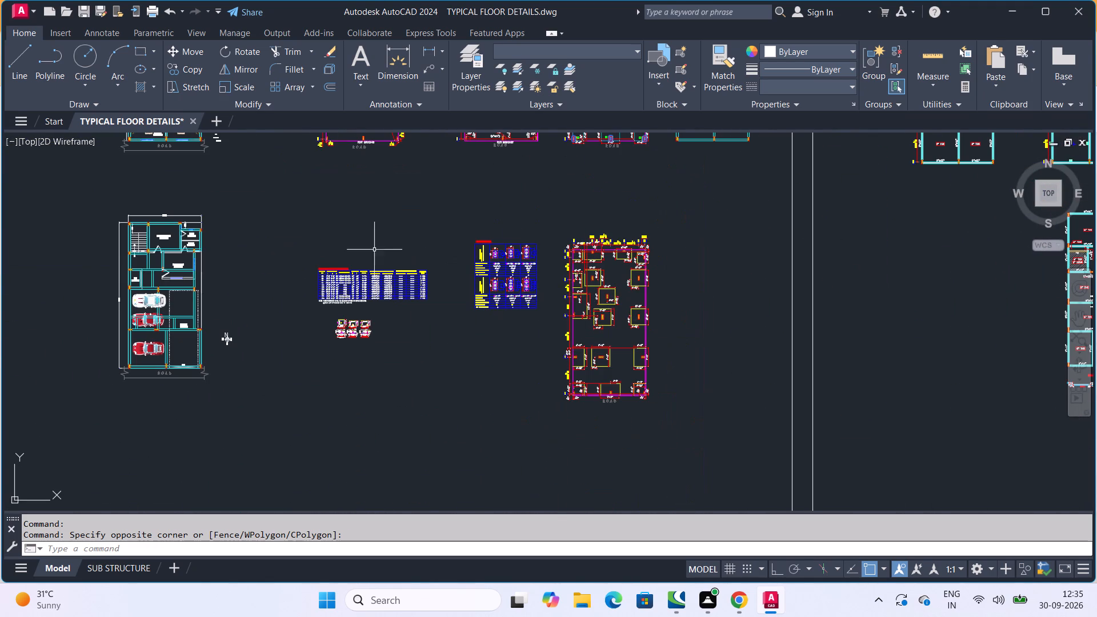
scroll(432, 302, "up", 3)
middle_click_drag(625, 306, 306, 390)
scroll(373, 388, "down", 2)
scroll(465, 312, "down", 3)
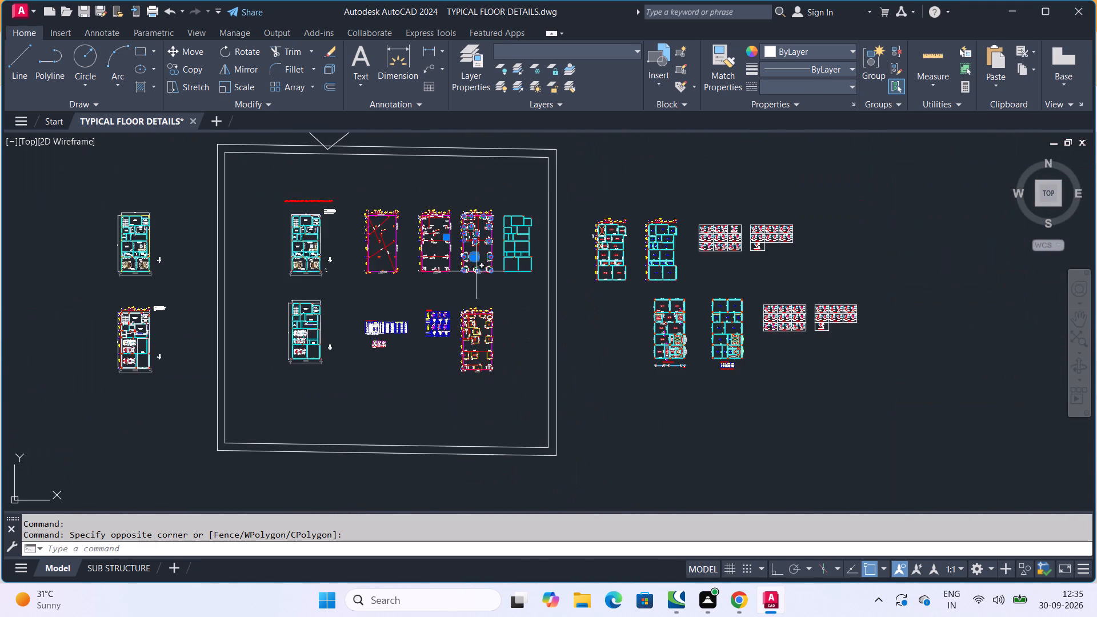
Examine the grid 2 footings F1 and SF2 in the upper footing layout, clearing the selection and inspecting column C3.
middle_click_drag(475, 269, 487, 330)
scroll(487, 330, "up", 4)
scroll(538, 355, "up", 1)
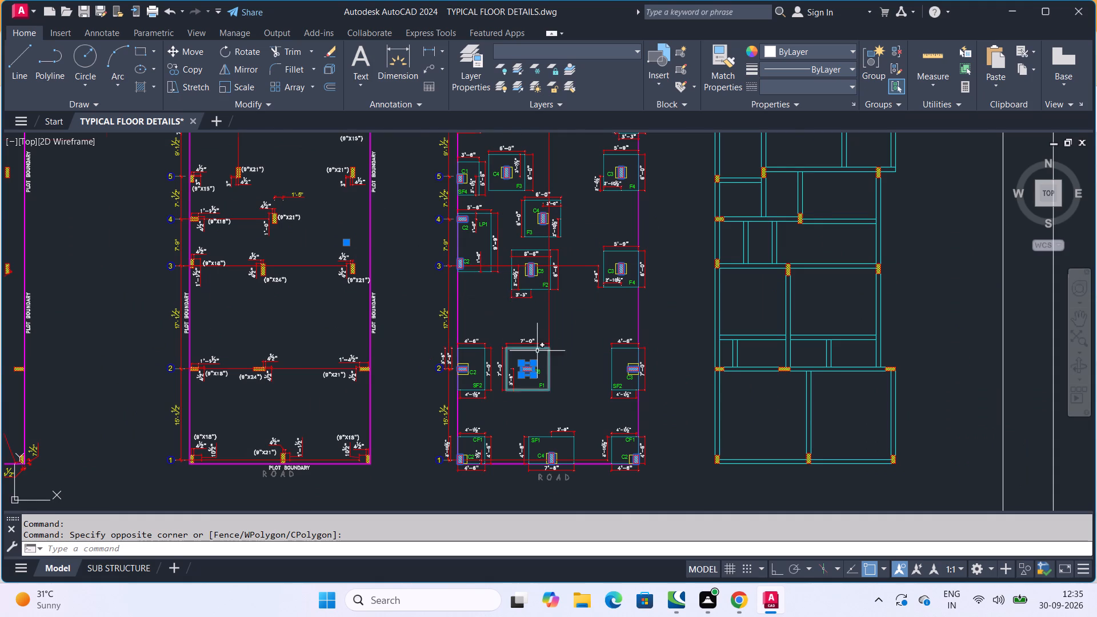
scroll(537, 352, "up", 1)
left_click(646, 326)
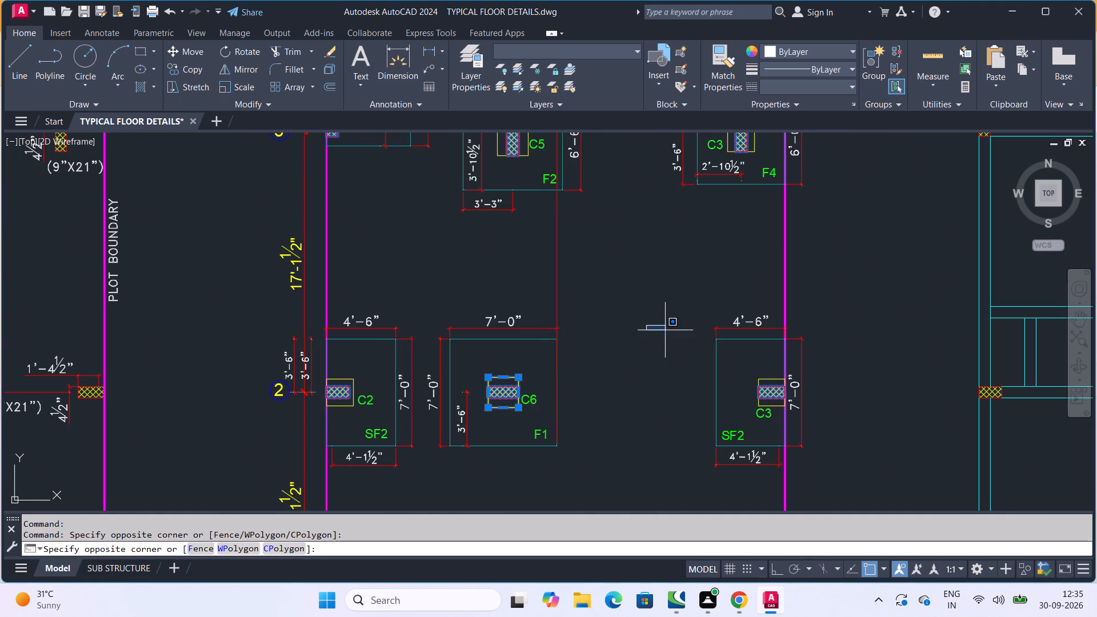
key("Escape")
key("Escape")
scroll(792, 393, "up", 3)
scroll(707, 380, "up", 3)
scroll(702, 380, "down", 4)
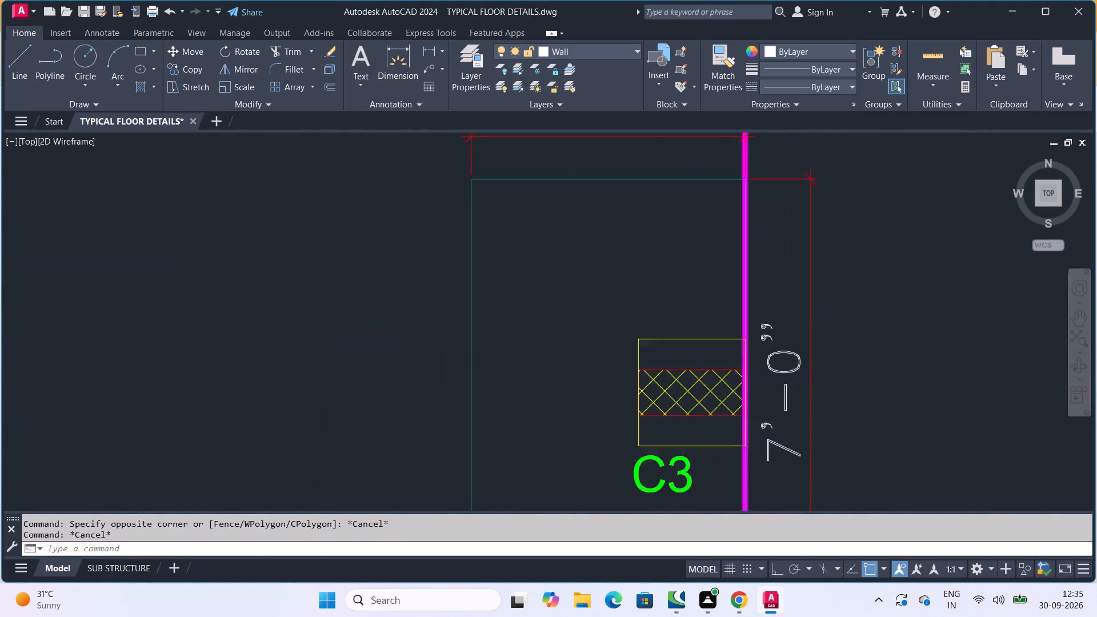
scroll(699, 382, "up", 3)
scroll(714, 380, "down", 4)
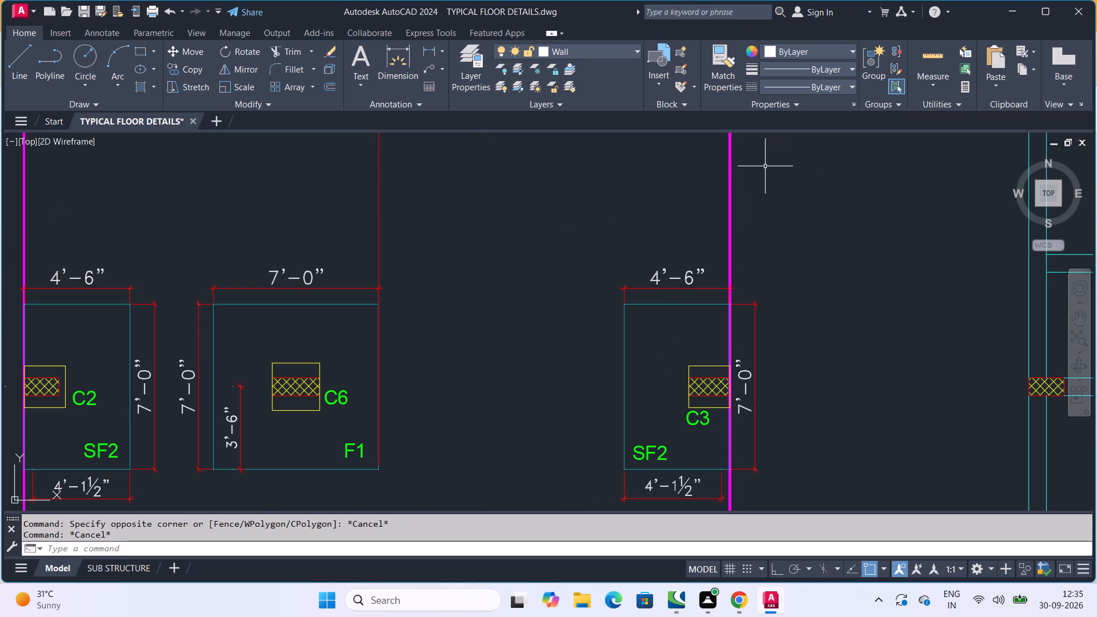
Compare the pedestal outlines around columns C2, C3 and C6 on grid 2, selecting the outline around C6.
scroll(700, 437, "up", 3)
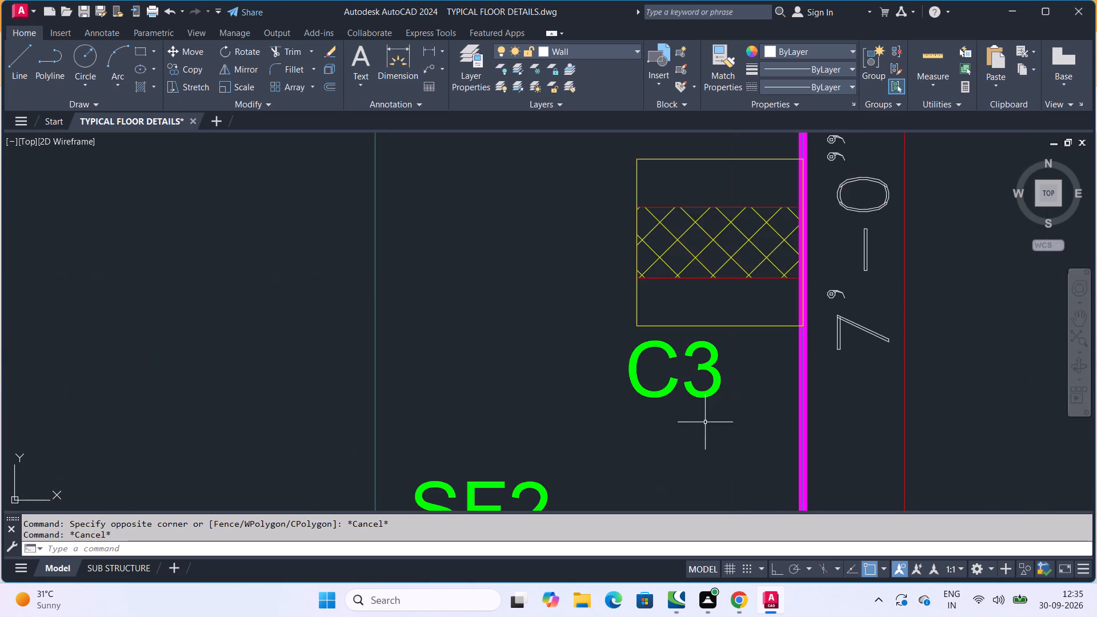
scroll(714, 411, "down", 5)
scroll(556, 384, "up", 3)
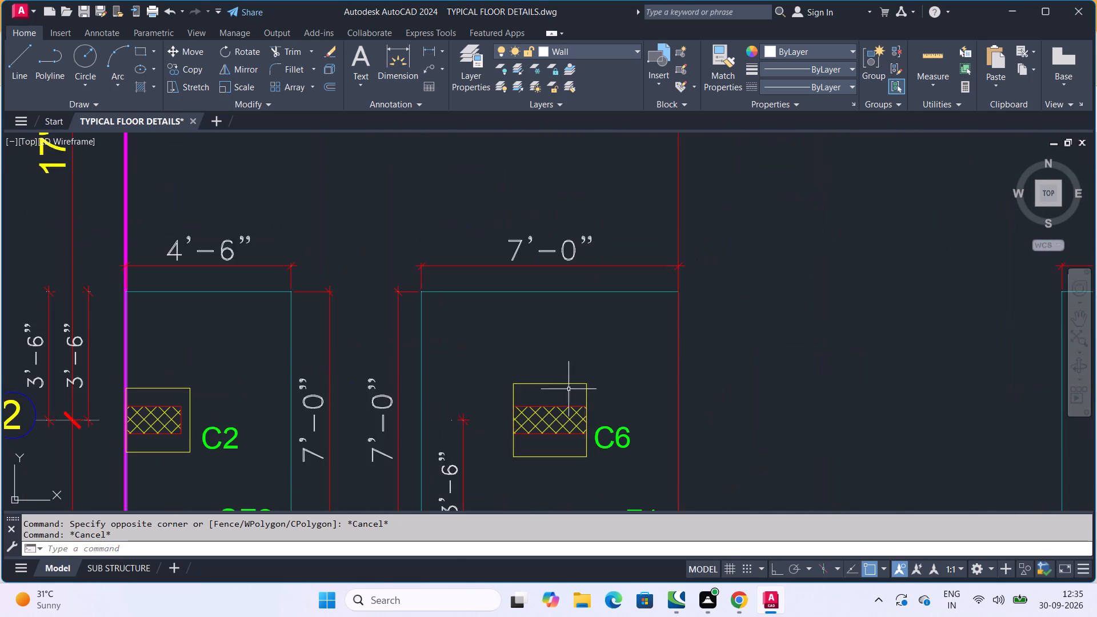
scroll(598, 385, "down", 2)
middle_click_drag(603, 384, 691, 341)
scroll(647, 359, "up", 1)
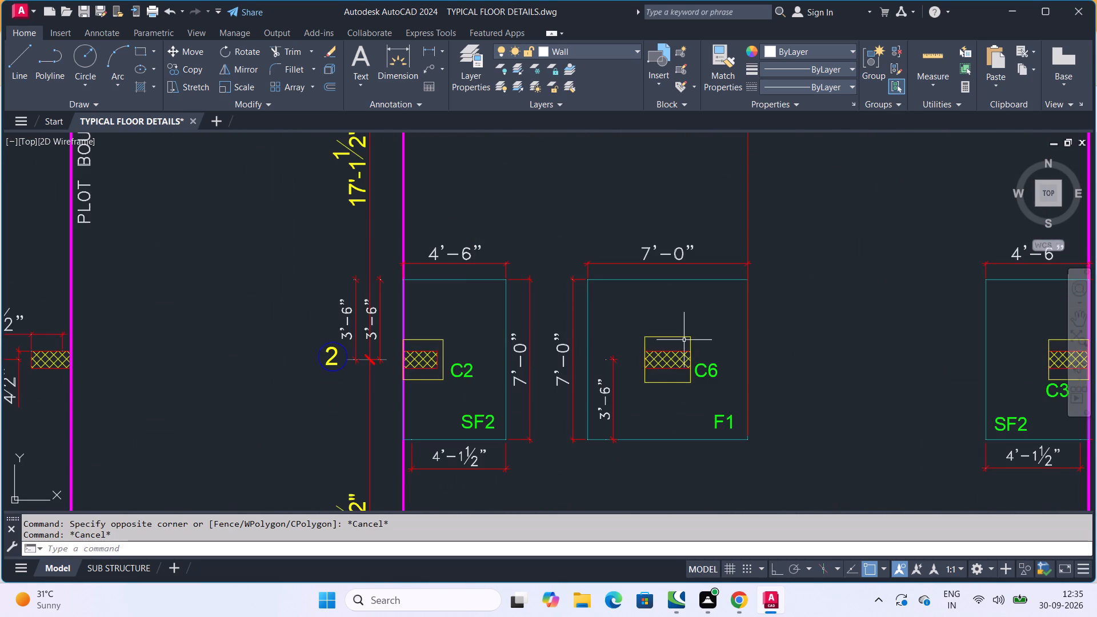
scroll(676, 351, "up", 4)
scroll(690, 356, "down", 4)
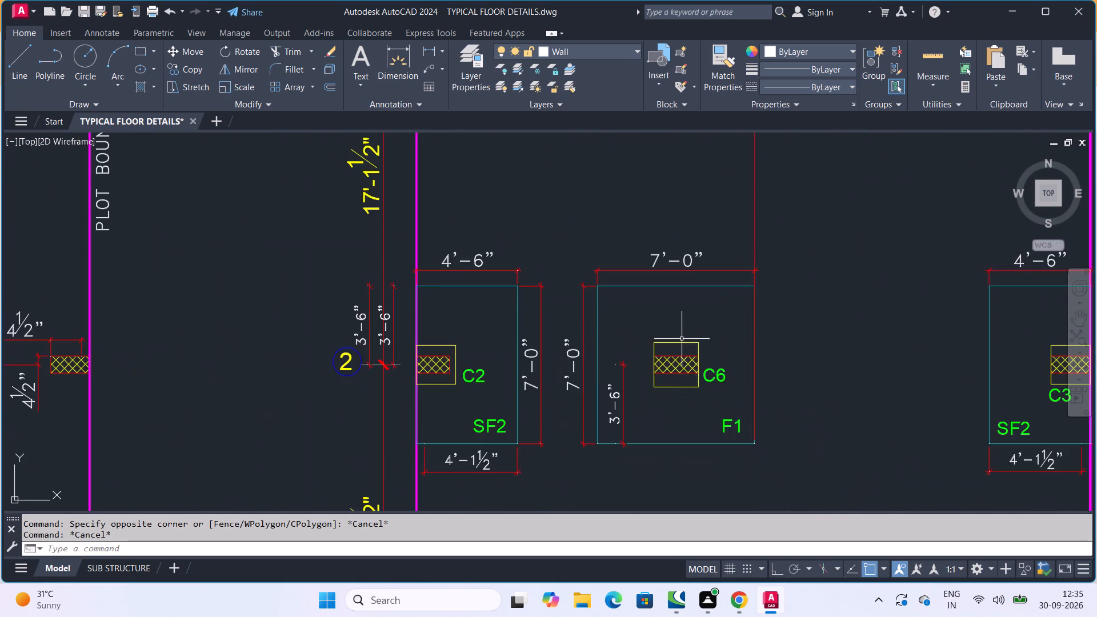
scroll(686, 354, "up", 3)
scroll(730, 338, "down", 5)
scroll(732, 348, "up", 4)
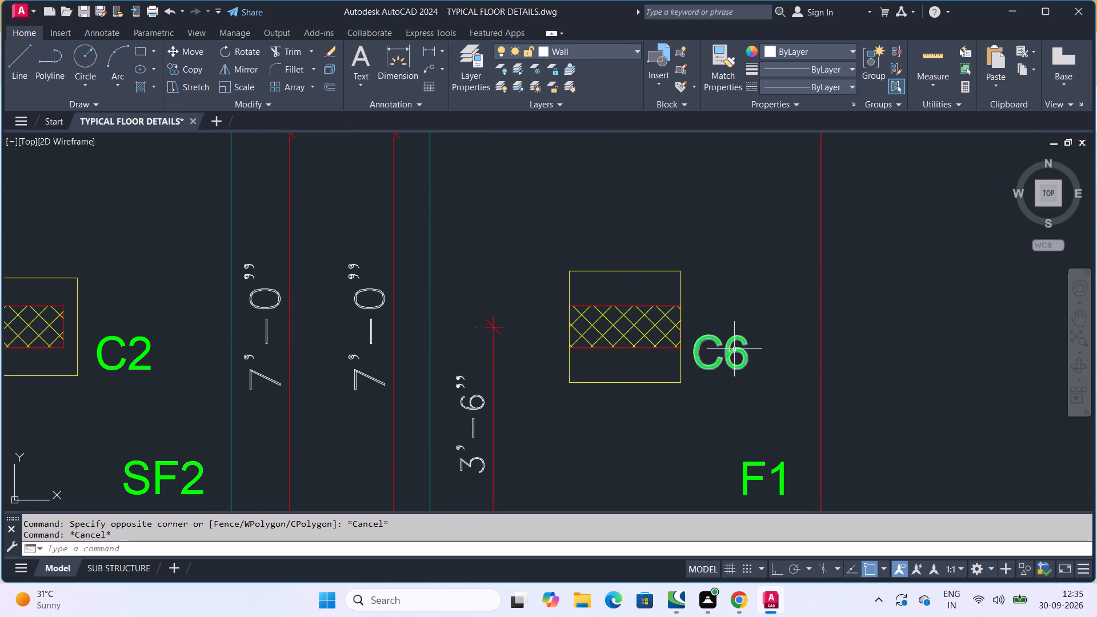
left_click(656, 269)
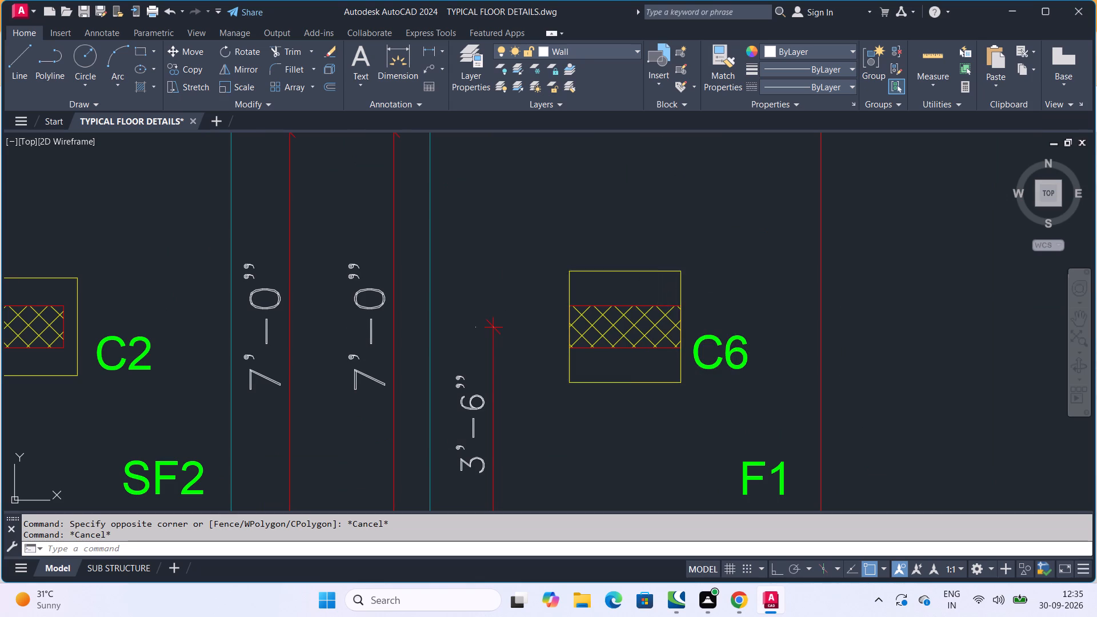
Recheck the isolated footing schedule's pedestal sizes and reinforcement and the adjacent COLUMN DETAILS table.
scroll(655, 269, "down", 4)
scroll(660, 318, "down", 3)
middle_click_drag(658, 310, 651, 241)
middle_click_drag(693, 406, 696, 330)
scroll(659, 358, "up", 4)
middle_click_drag(640, 378, 678, 371)
scroll(648, 379, "down", 2)
scroll(382, 245, "up", 1)
middle_click_drag(382, 245, 481, 255)
middle_click_drag(730, 338, 729, 338)
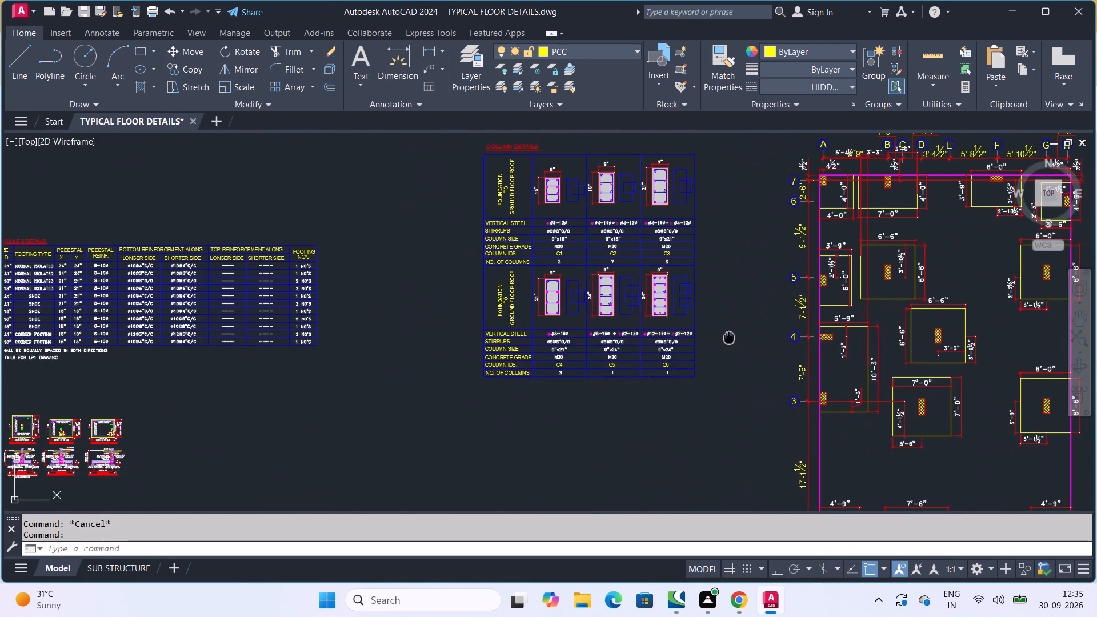
middle_click_drag(729, 338, 655, 295)
middle_click_drag(867, 342, 767, 452)
Re-examine footing F1 and column C6 on grid 2 of the upper footing layout and clear the pedestal outline selection.
scroll(776, 362, "up", 3)
middle_click_drag(801, 341, 788, 419)
scroll(792, 370, "down", 3)
scroll(788, 419, "down", 1)
middle_click_drag(796, 327, 791, 460)
scroll(738, 224, "up", 1)
middle_click_drag(739, 225, 739, 391)
middle_click_drag(792, 285, 793, 292)
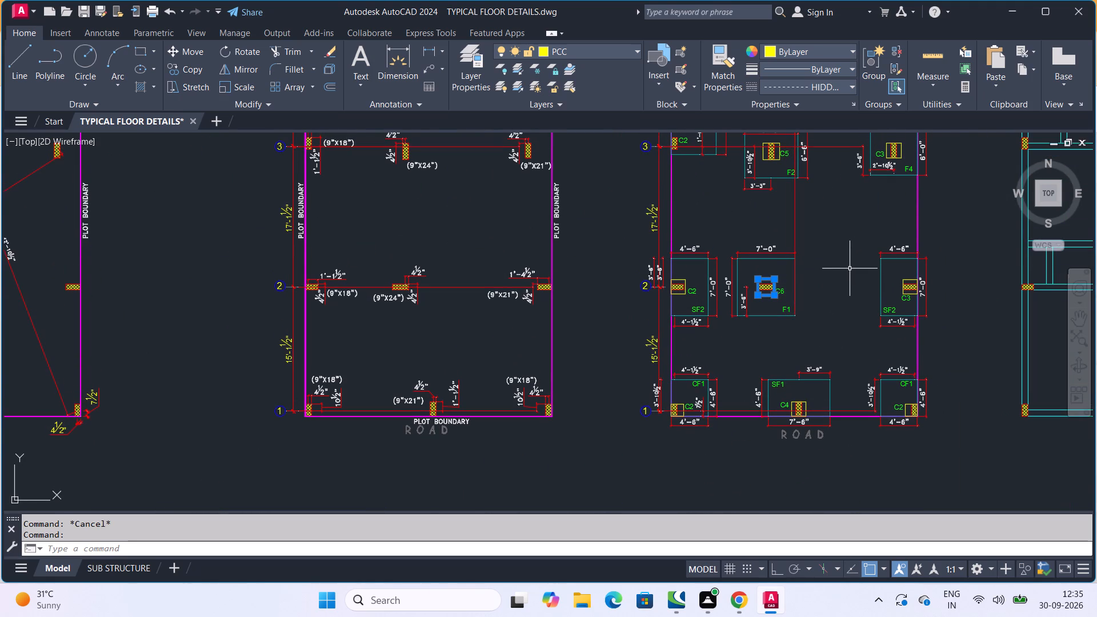
key("Escape")
scroll(794, 287, "up", 2)
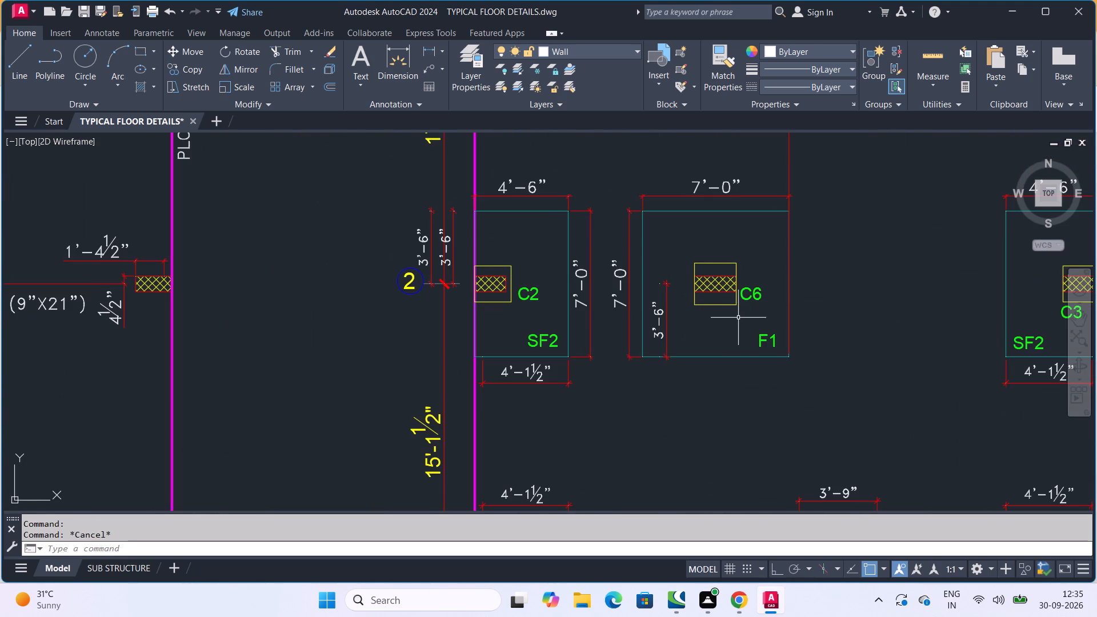
scroll(754, 322, "down", 5)
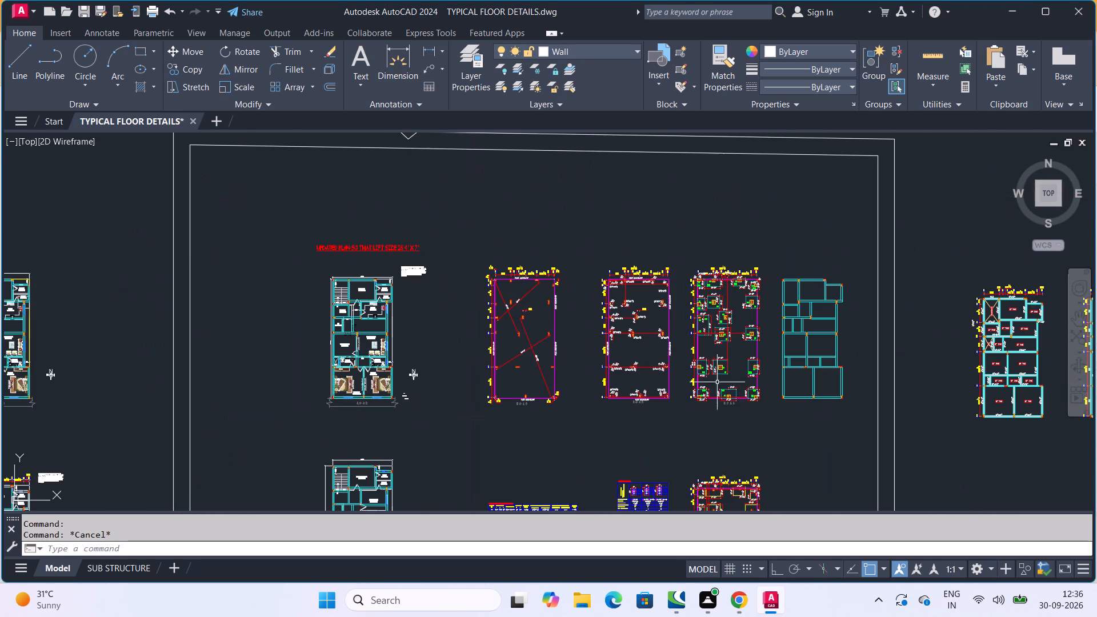
Review the column size layout beside the upper footing layout, comparing columns and footings on grids 2 to 5.
scroll(463, 336, "up", 3)
middle_click_drag(851, 305, 670, 323)
scroll(775, 308, "down", 1)
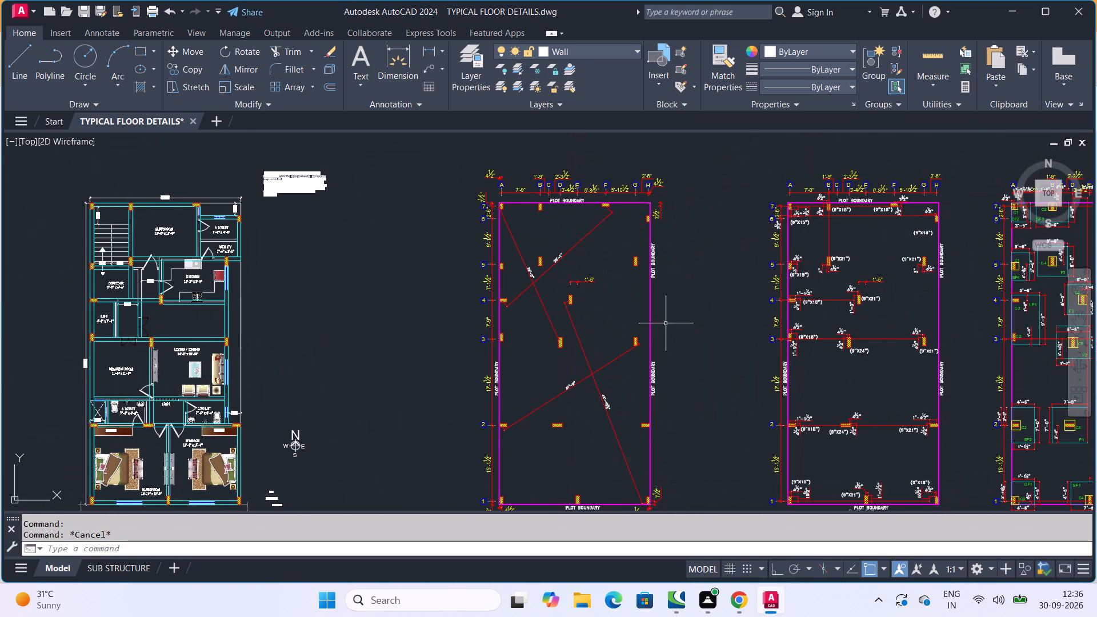
middle_click_drag(847, 327, 703, 278)
scroll(744, 298, "down", 1)
scroll(910, 299, "up", 2)
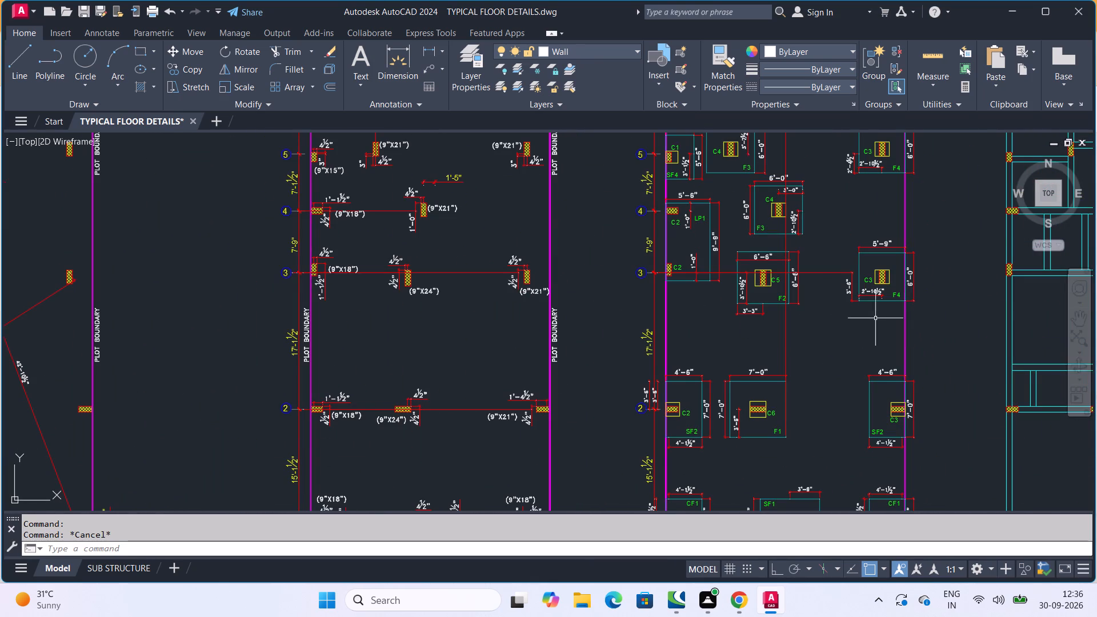
scroll(841, 230, "down", 3)
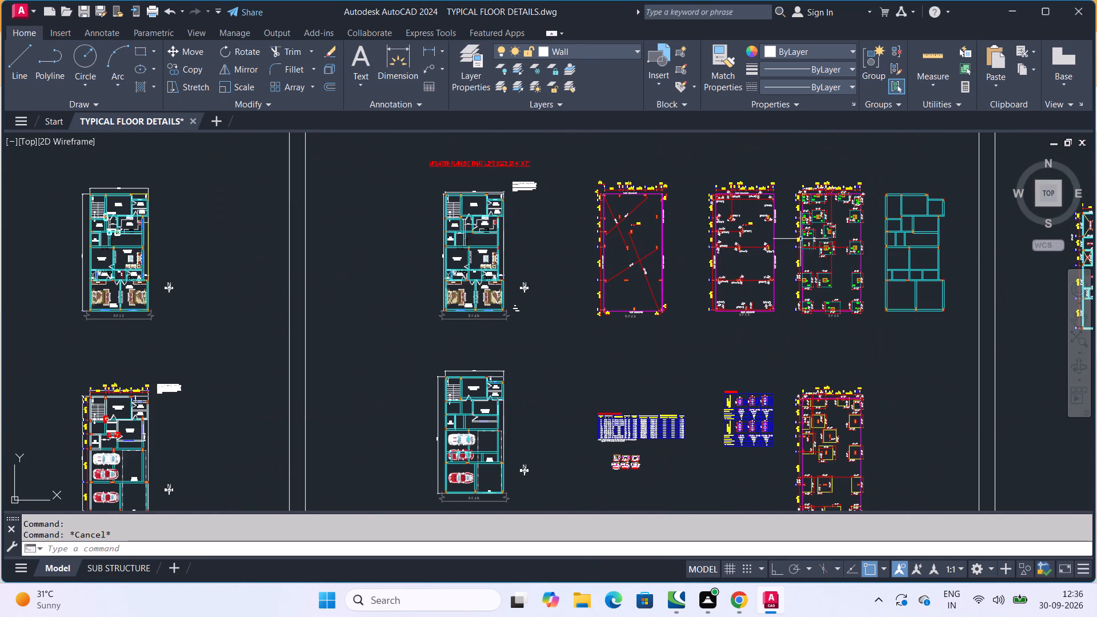
scroll(820, 255, "up", 1)
scroll(670, 257, "up", 2)
middle_click_drag(942, 279, 863, 256)
scroll(933, 275, "down", 3)
scroll(904, 301, "up", 2)
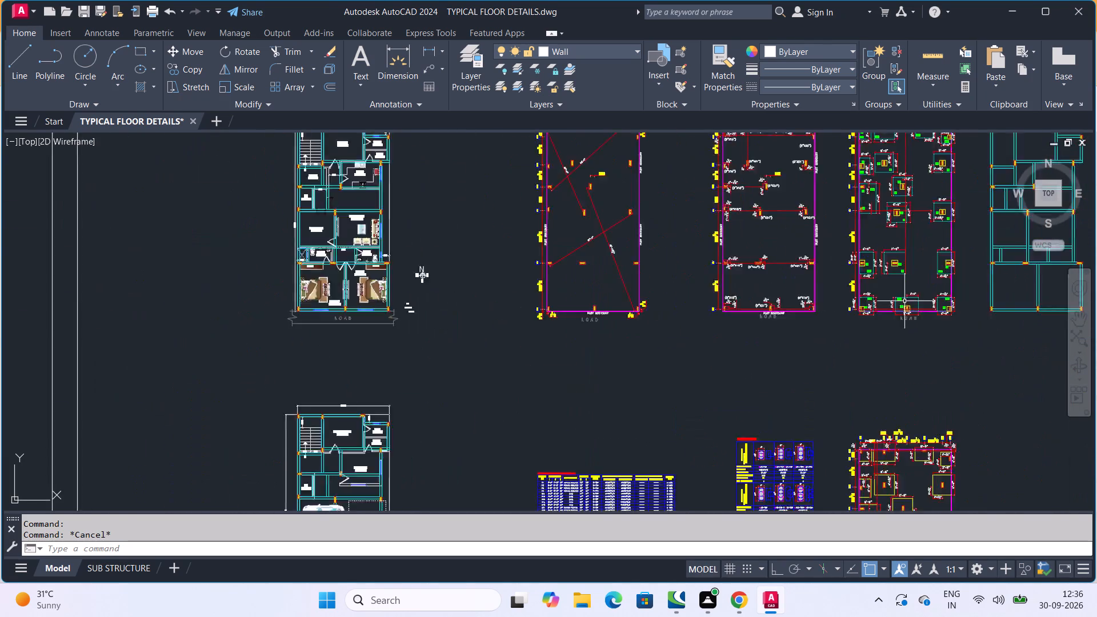
Examine footings CF1 and SF1 on grid 1 of the upper footing layout, inspecting the pedestal outline around column C4.
scroll(907, 302, "up", 4)
middle_click_drag(848, 351, 752, 283)
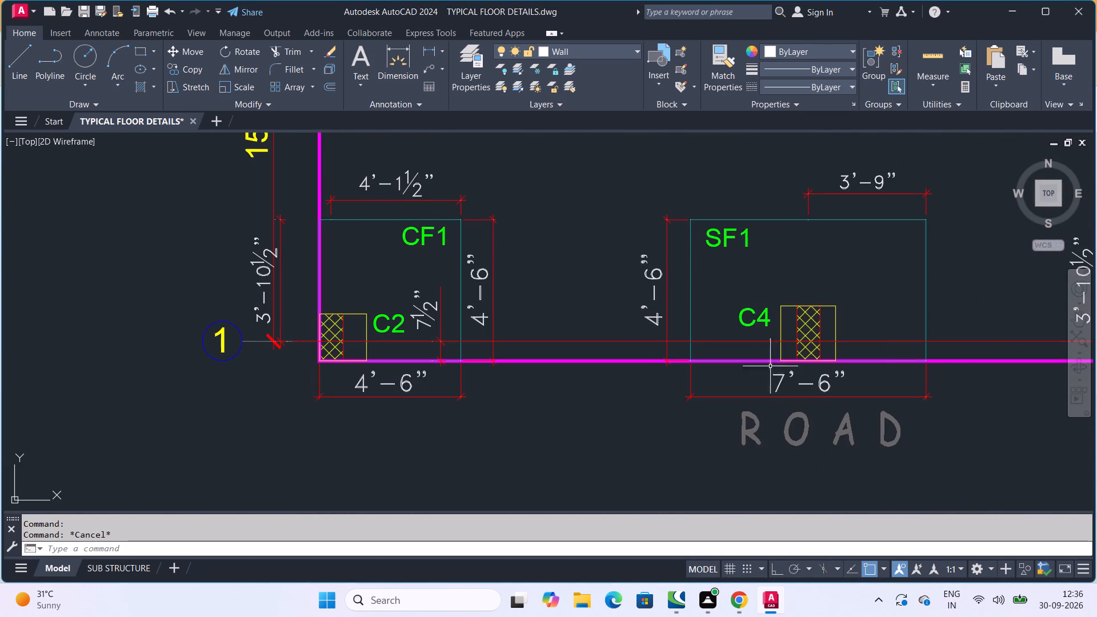
scroll(817, 346, "up", 2)
middle_click_drag(816, 290, 818, 235)
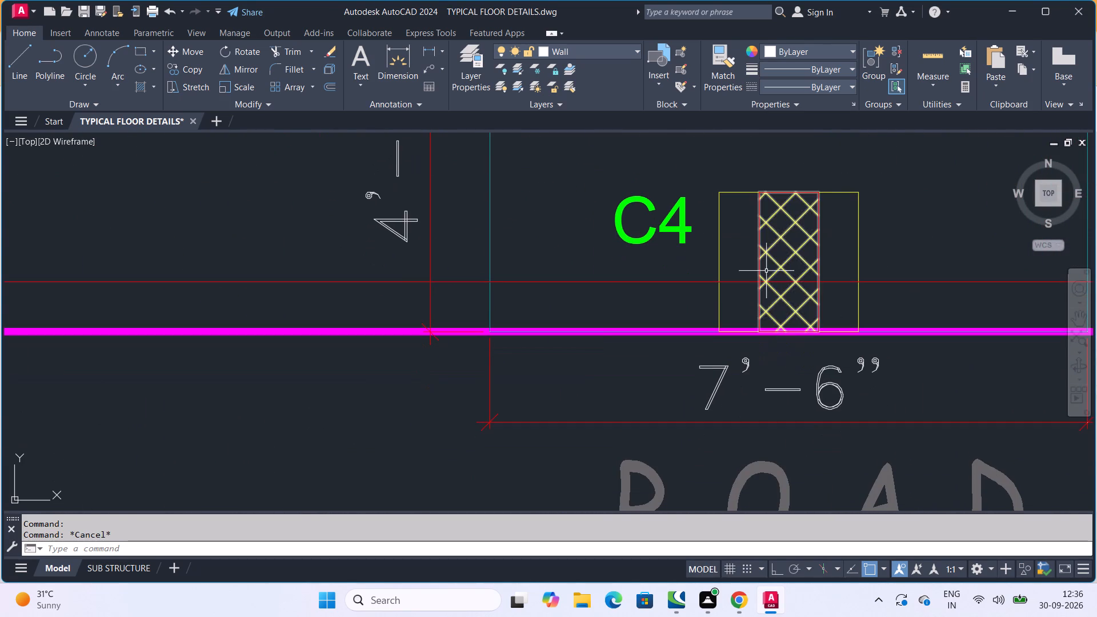
scroll(846, 334, "down", 3)
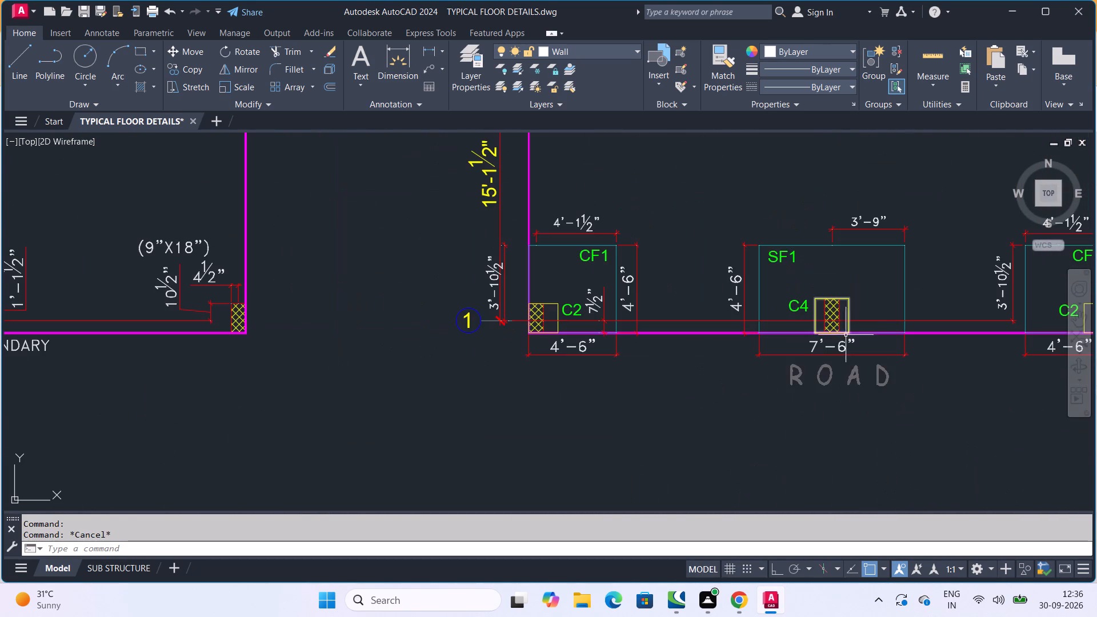
scroll(869, 311, "down", 2)
scroll(852, 316, "up", 3)
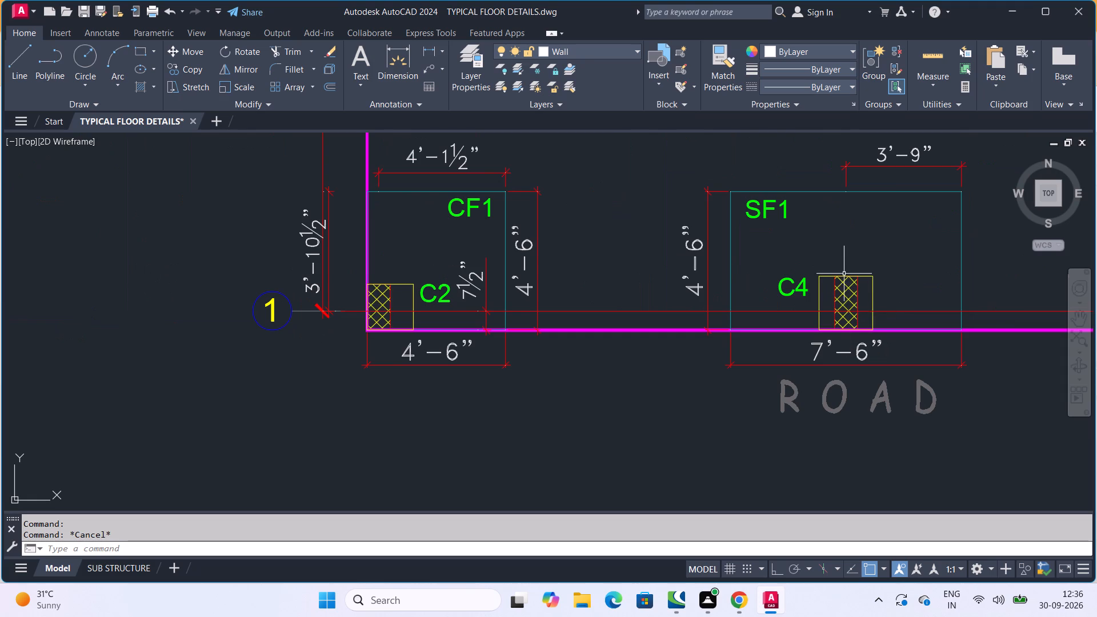
scroll(880, 305, "down", 3)
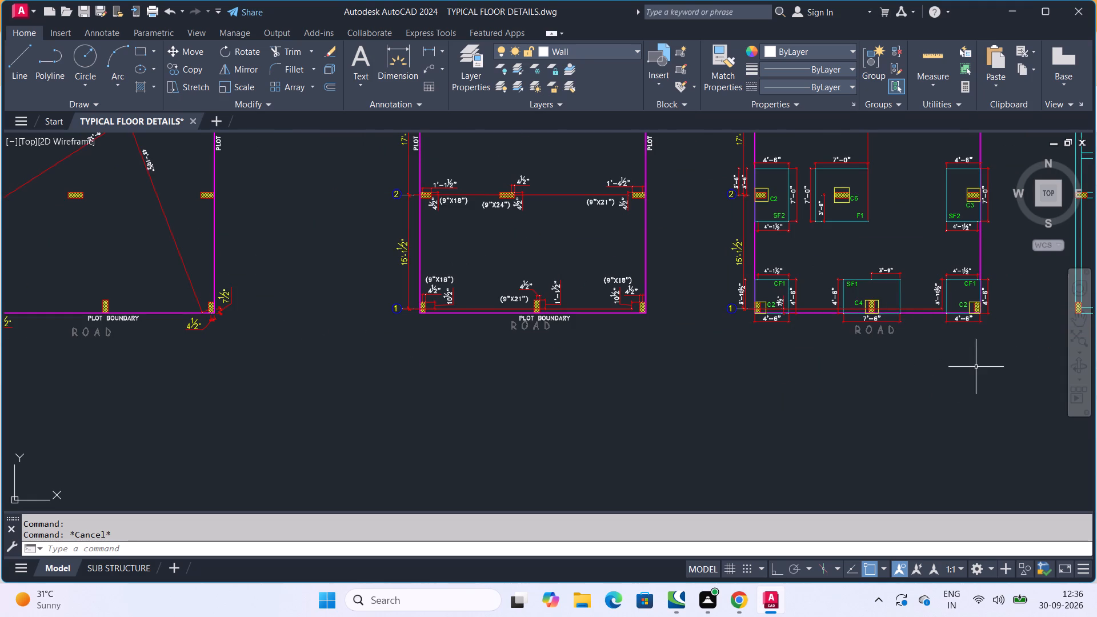
Compare the grid 1 and grid 2 footings in the upper footing layout with the adjacent column layout.
scroll(964, 368, "down", 1)
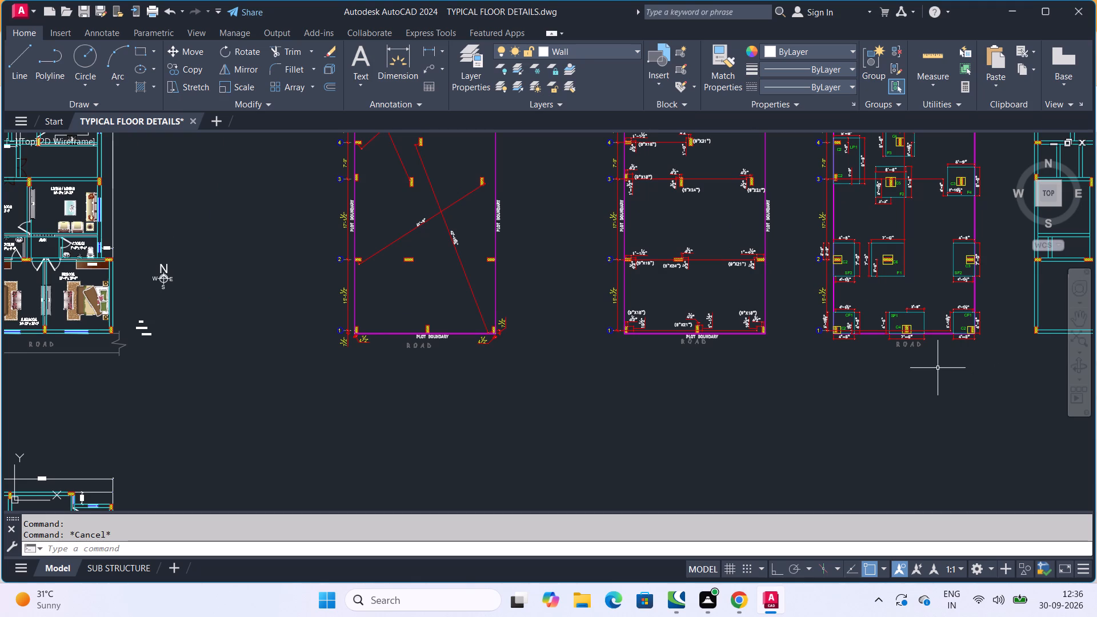
scroll(433, 430, "down", 2)
scroll(607, 371, "up", 3)
scroll(660, 407, "up", 1)
middle_click_drag(657, 401, 656, 314)
scroll(665, 387, "up", 3)
scroll(677, 387, "down", 4)
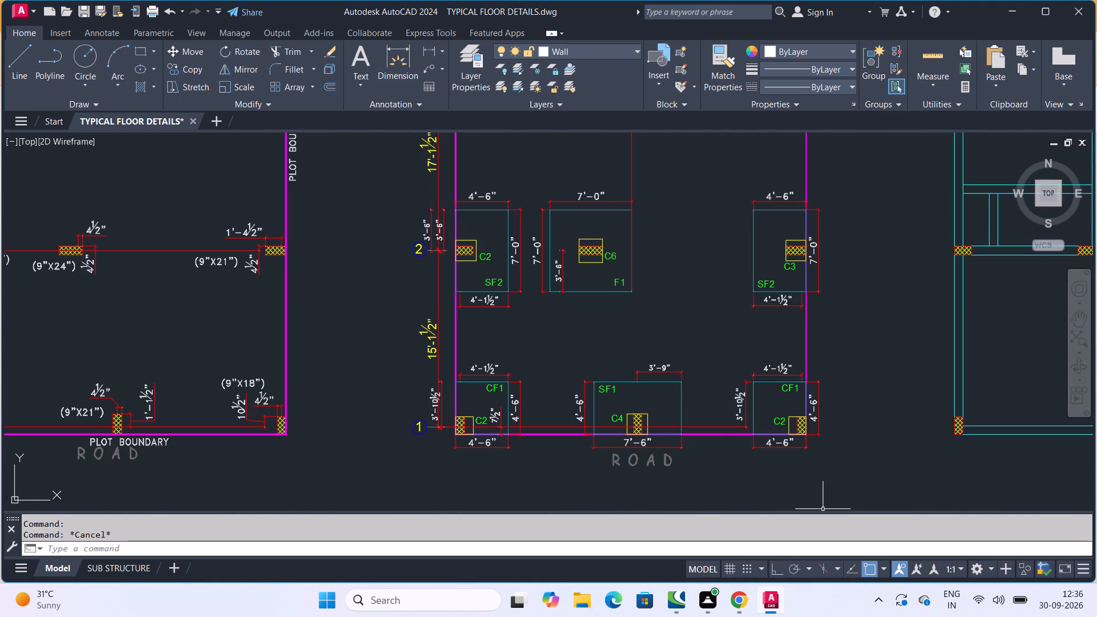
scroll(659, 382, "down", 1)
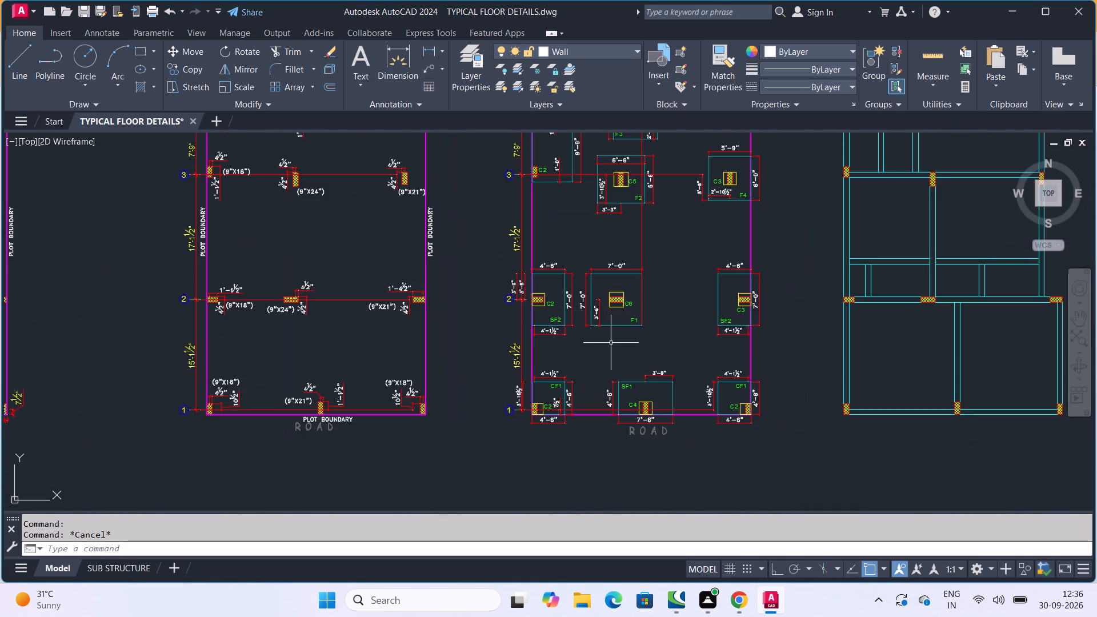
Read the isolated footing schedule, covering footing sizes, types, pedestal sizes and bottom reinforcement.
scroll(611, 343, "down", 2)
middle_click_drag(553, 368, 618, 220)
middle_click_drag(607, 387, 534, 165)
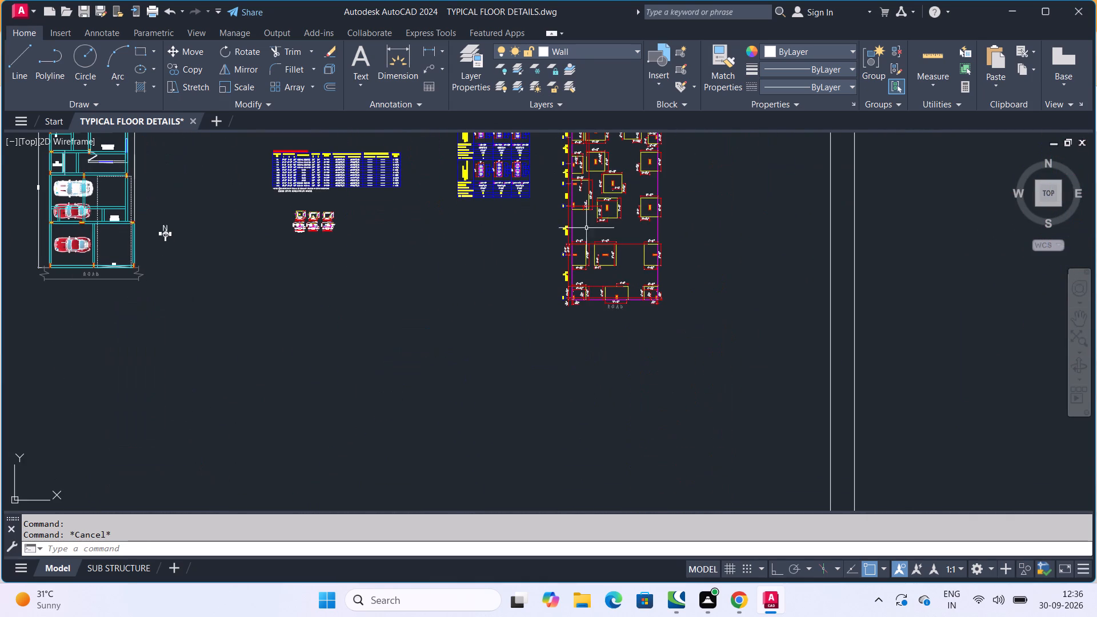
middle_click_drag(325, 276, 513, 350)
scroll(485, 268, "up", 2)
scroll(607, 252, "up", 3)
middle_click_drag(590, 282, 644, 441)
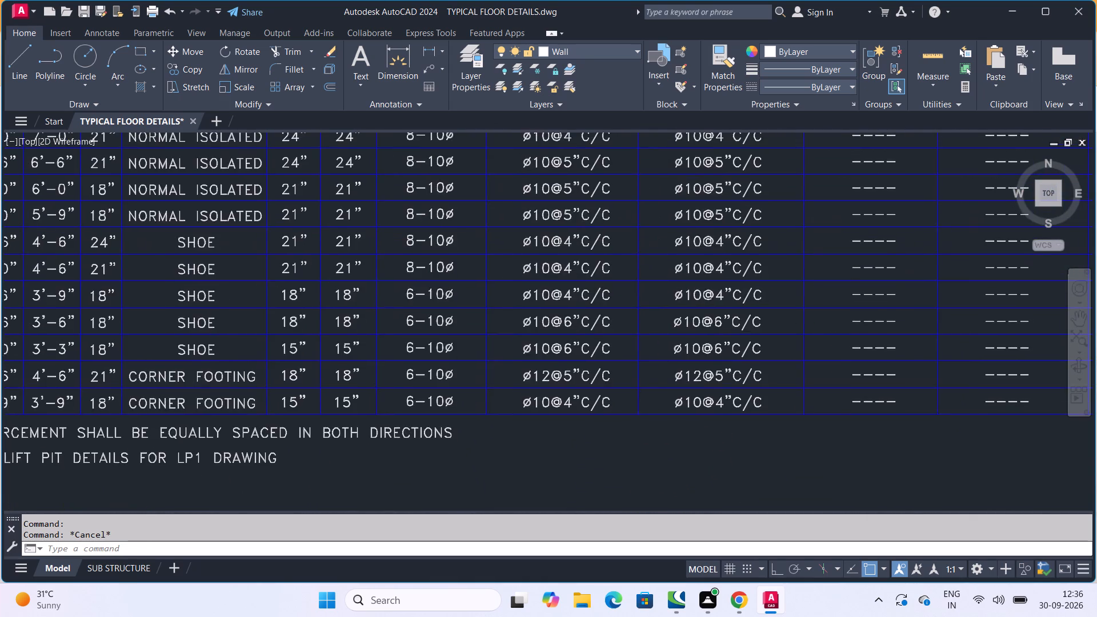
middle_click_drag(330, 215, 455, 327)
scroll(384, 272, "down", 1)
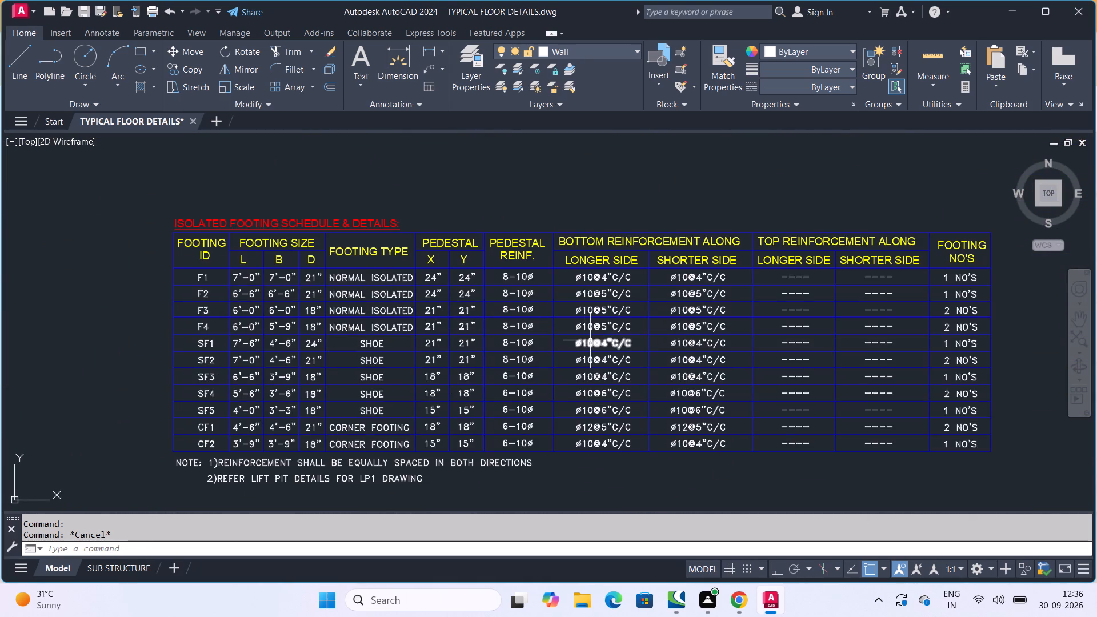
middle_click_drag(734, 357, 611, 332)
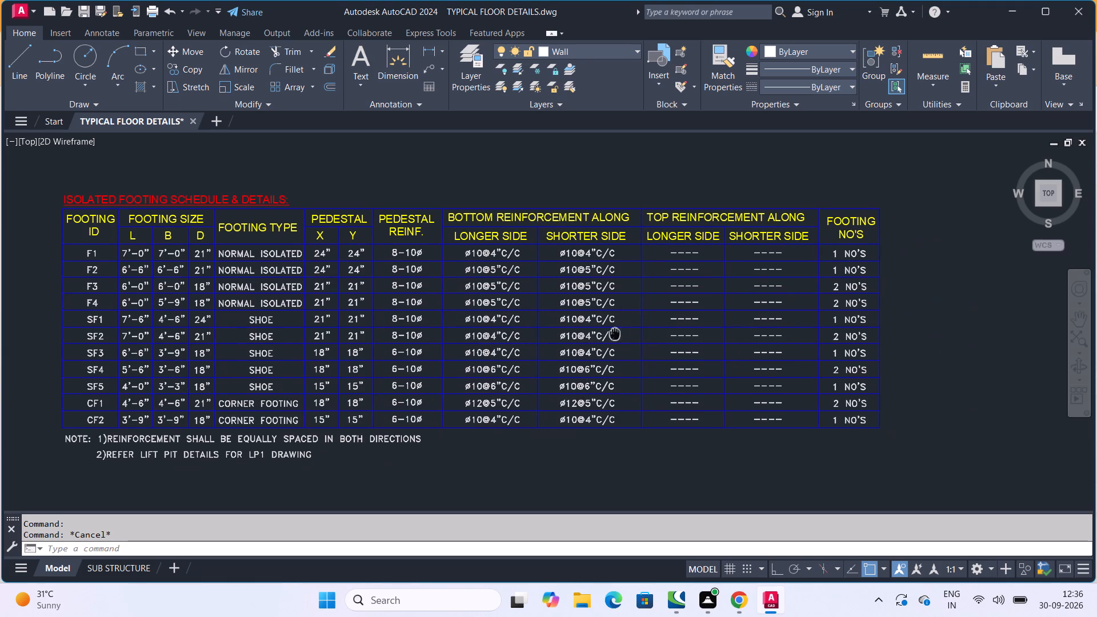
middle_click_drag(611, 332, 648, 337)
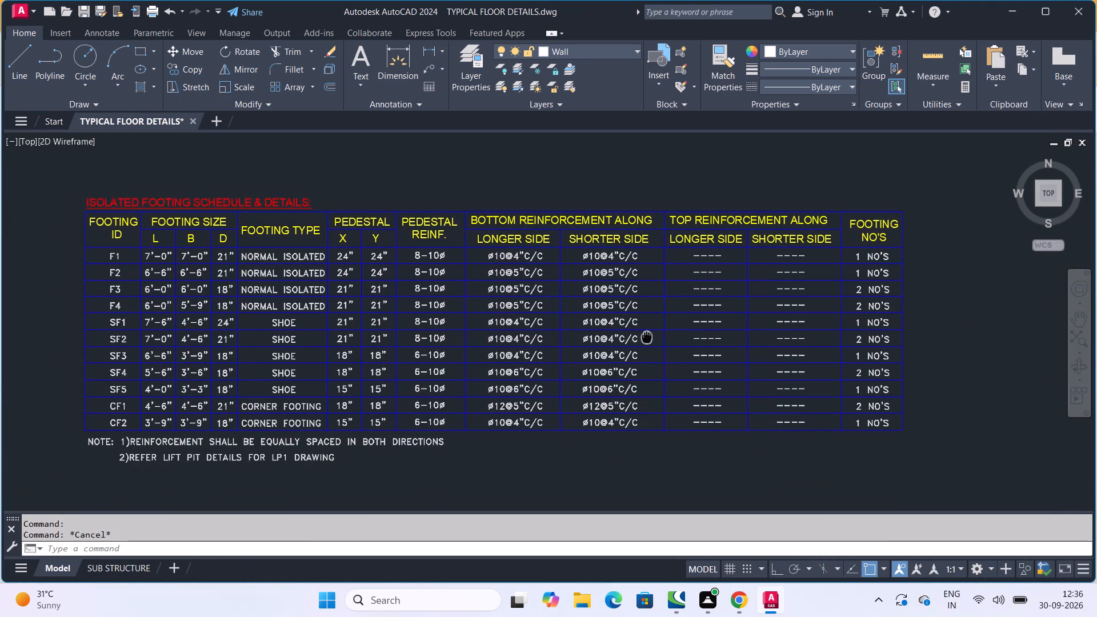
middle_click_drag(648, 337, 648, 338)
Examine the footings and column pedestals on grids 3 to 7 of the upper footing layout.
scroll(772, 356, "down", 5)
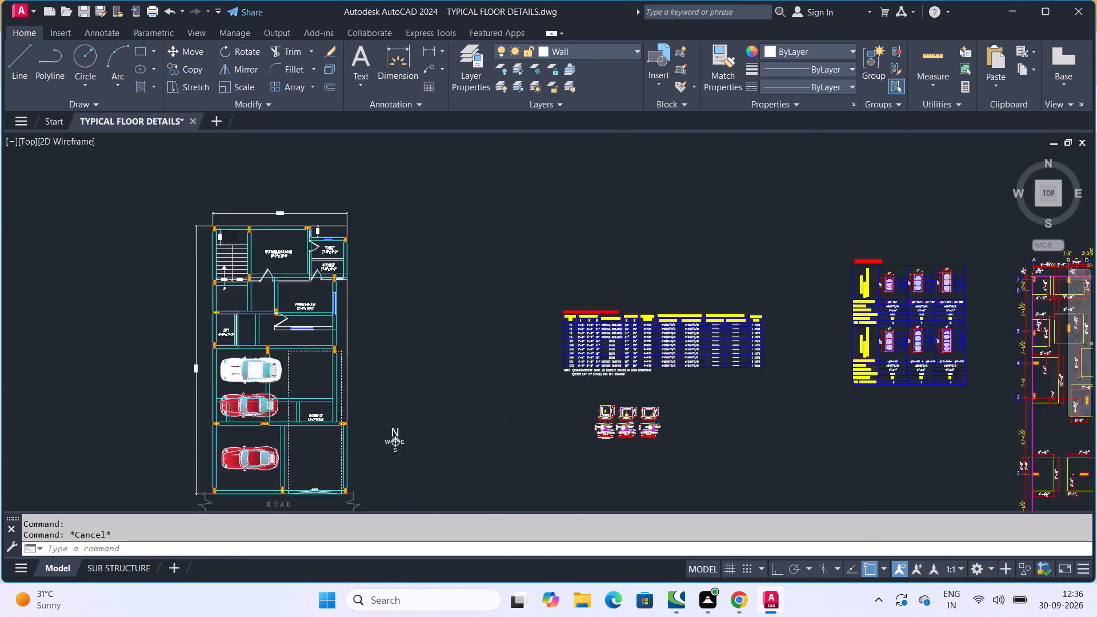
middle_click_drag(795, 311, 656, 340)
scroll(791, 219, "up", 1)
scroll(595, 193, "up", 2)
middle_click_drag(623, 229, 663, 360)
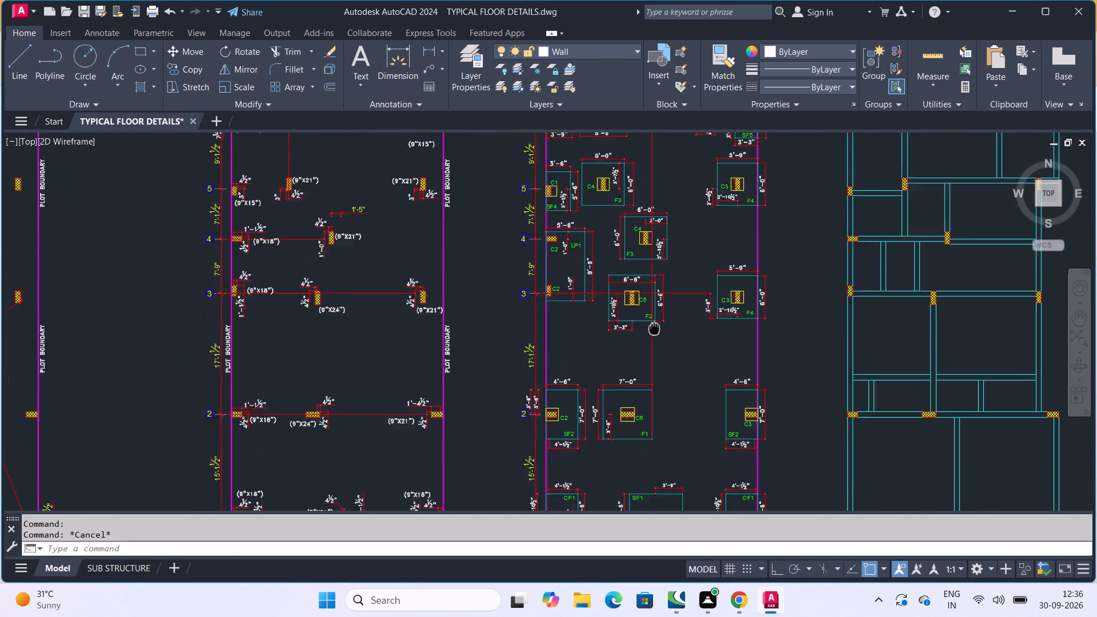
middle_click_drag(663, 360, 667, 366)
scroll(666, 297, "up", 2)
scroll(680, 307, "down", 2)
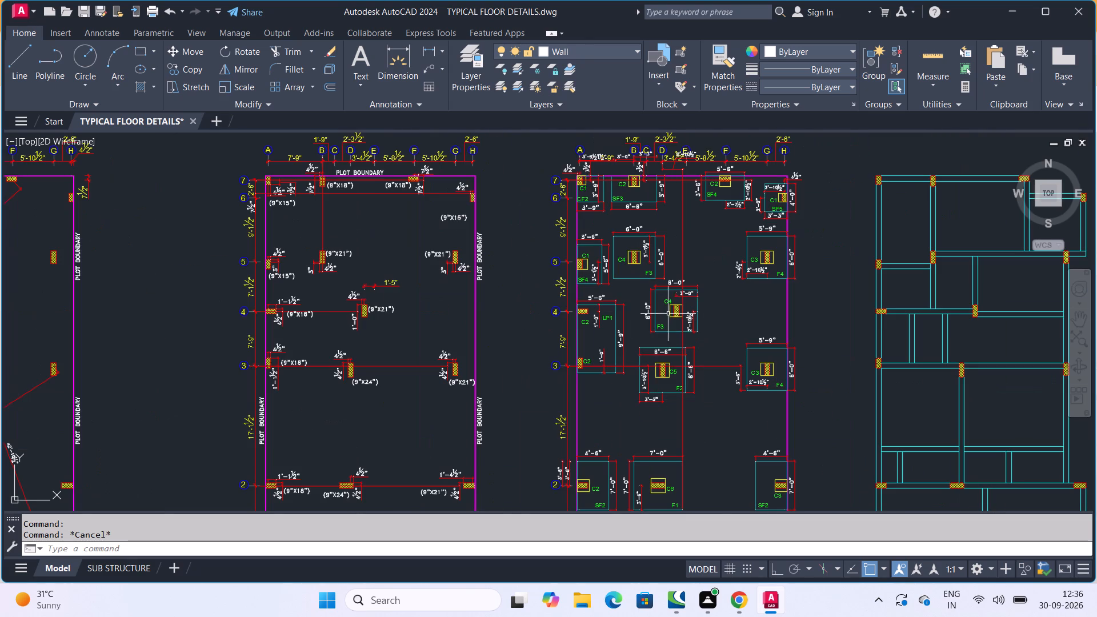
scroll(635, 185, "up", 3)
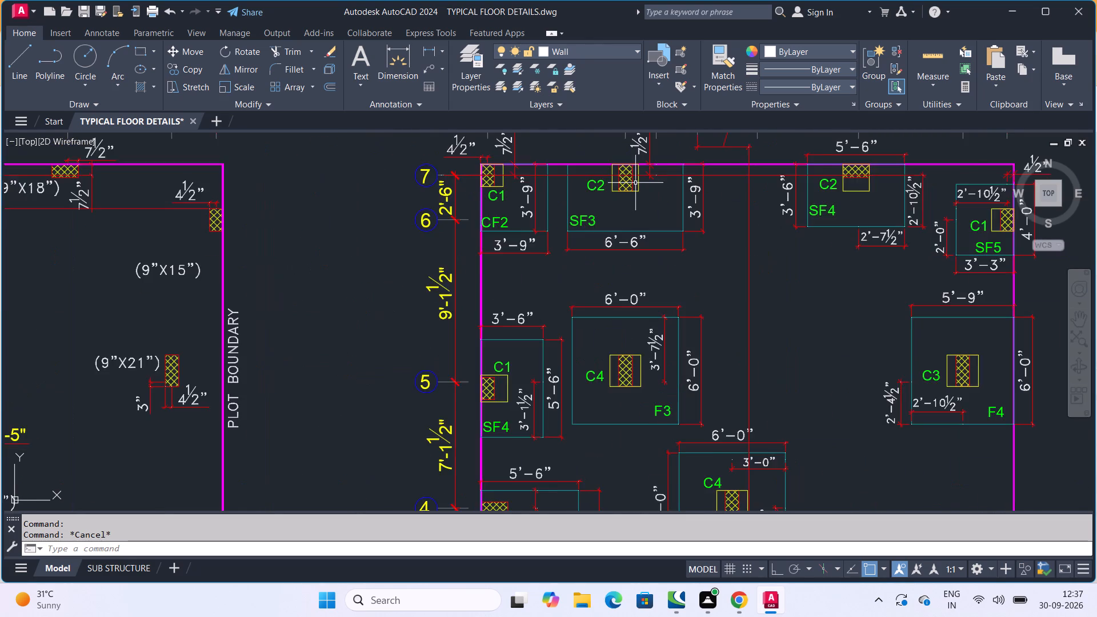
scroll(633, 206, "down", 1)
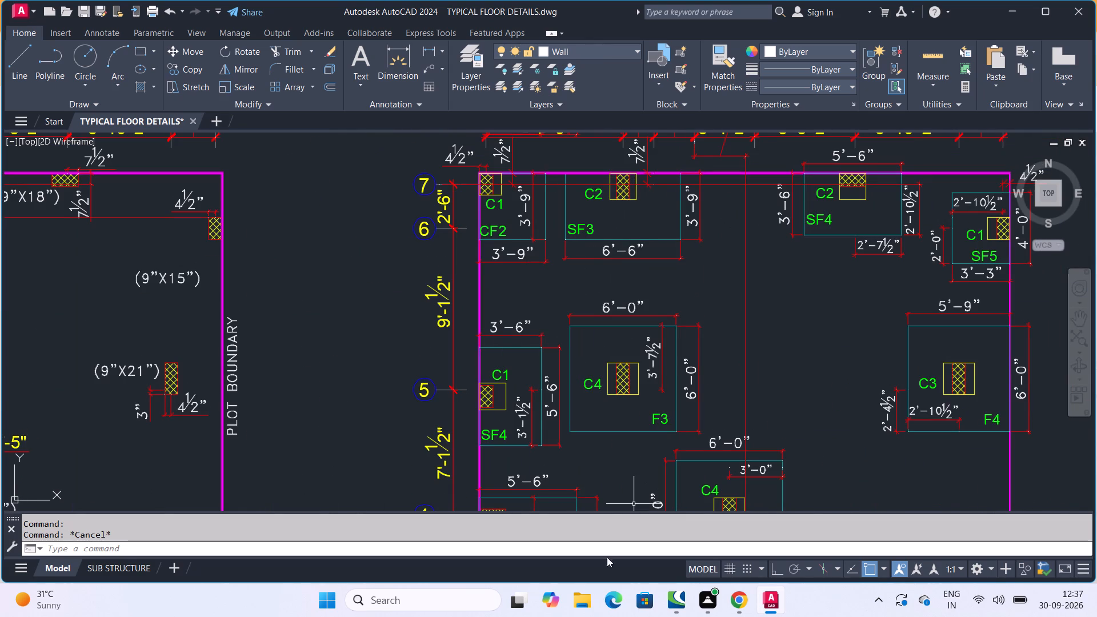
scroll(603, 335, "down", 2)
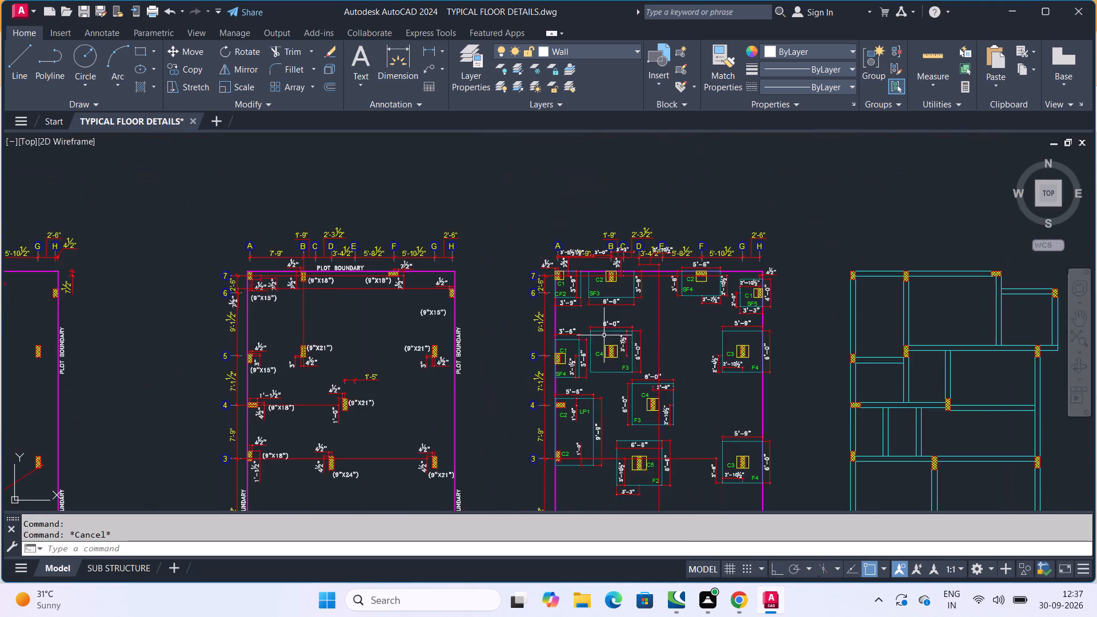
Compare the footing layout with the adjacent framing plan and select the CF1 footing outline at grids 1 and H.
middle_click_drag(643, 366, 519, 247)
scroll(525, 248, "down", 1)
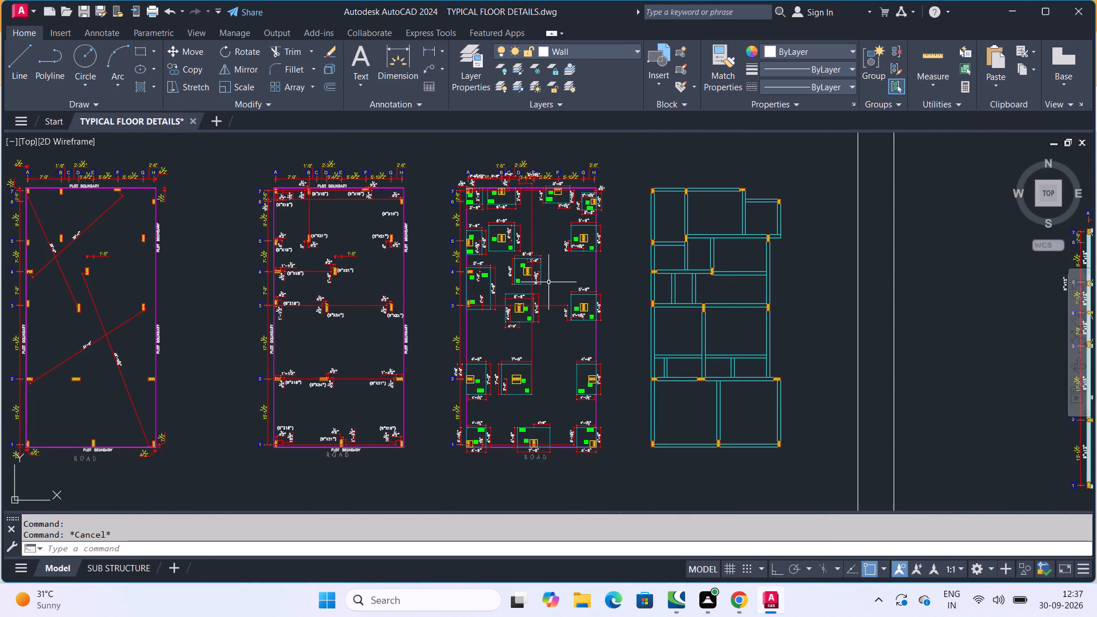
scroll(548, 276, "down", 2)
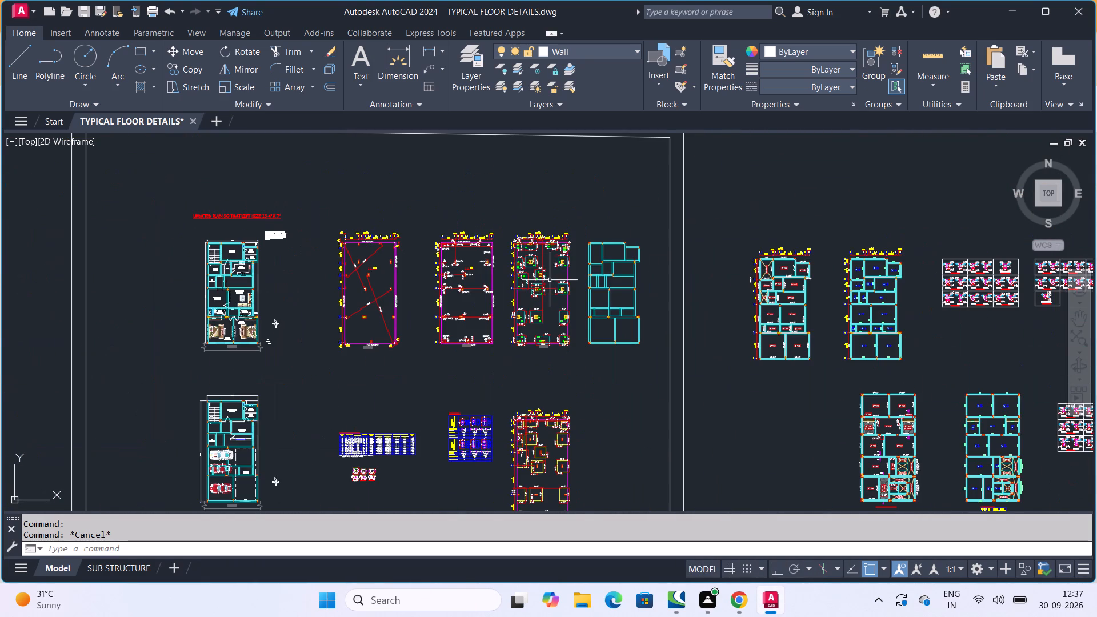
scroll(627, 271, "up", 2)
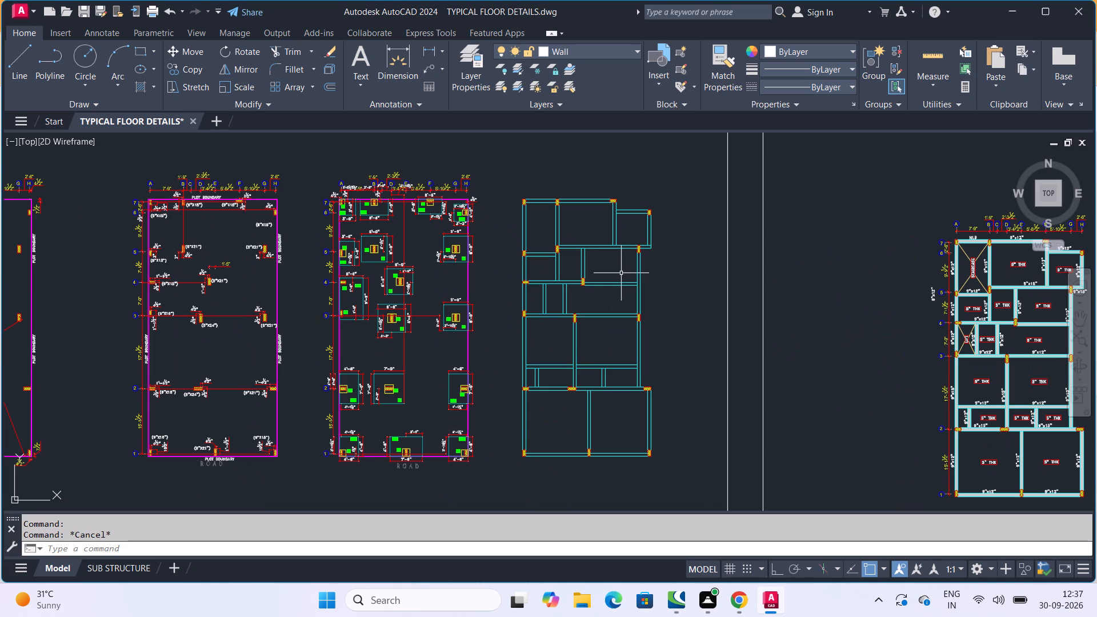
scroll(488, 474, "up", 4)
middle_click_drag(431, 379, 632, 371)
scroll(627, 374, "up", 1)
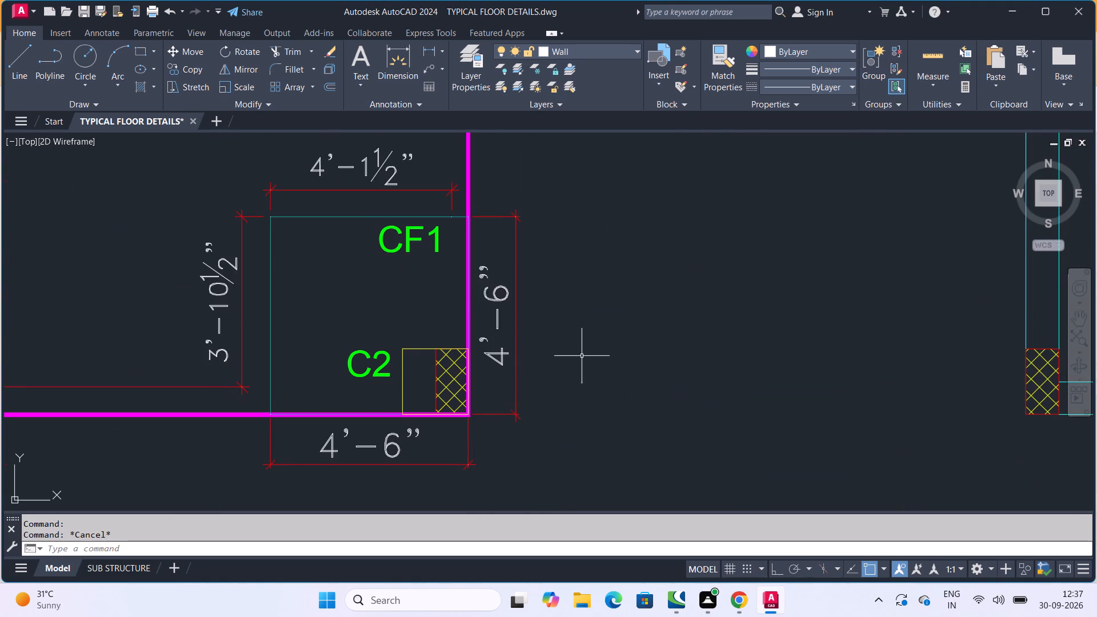
scroll(531, 302, "down", 2)
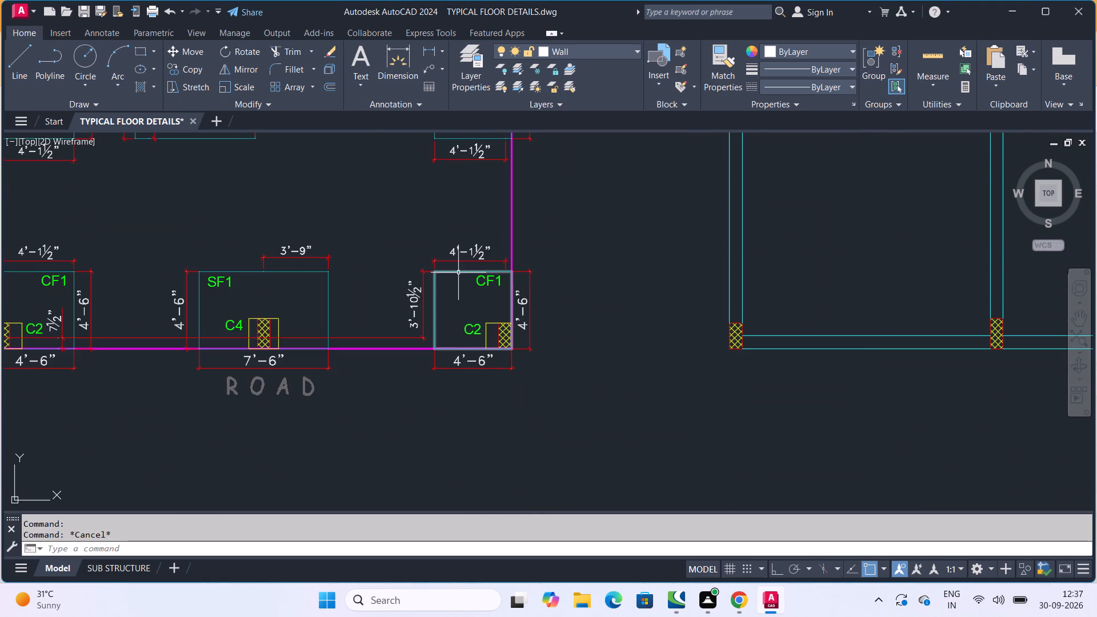
left_click(466, 274)
Survey the plans, schedules and detail sheets inside and around the framed drawing area.
scroll(598, 259, "down", 4)
middle_click_drag(584, 281, 578, 430)
scroll(578, 430, "down", 1)
scroll(564, 383, "down", 2)
middle_click_drag(566, 351, 579, 295)
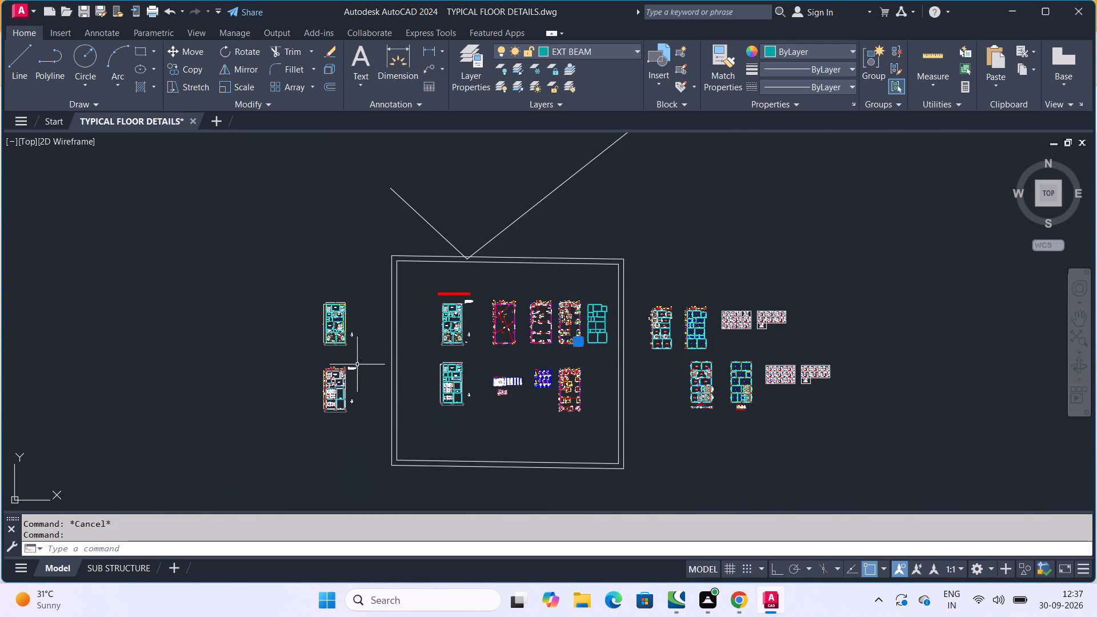
scroll(535, 336, "down", 2)
scroll(628, 352, "up", 5)
middle_click_drag(564, 337, 746, 310)
scroll(632, 342, "down", 2)
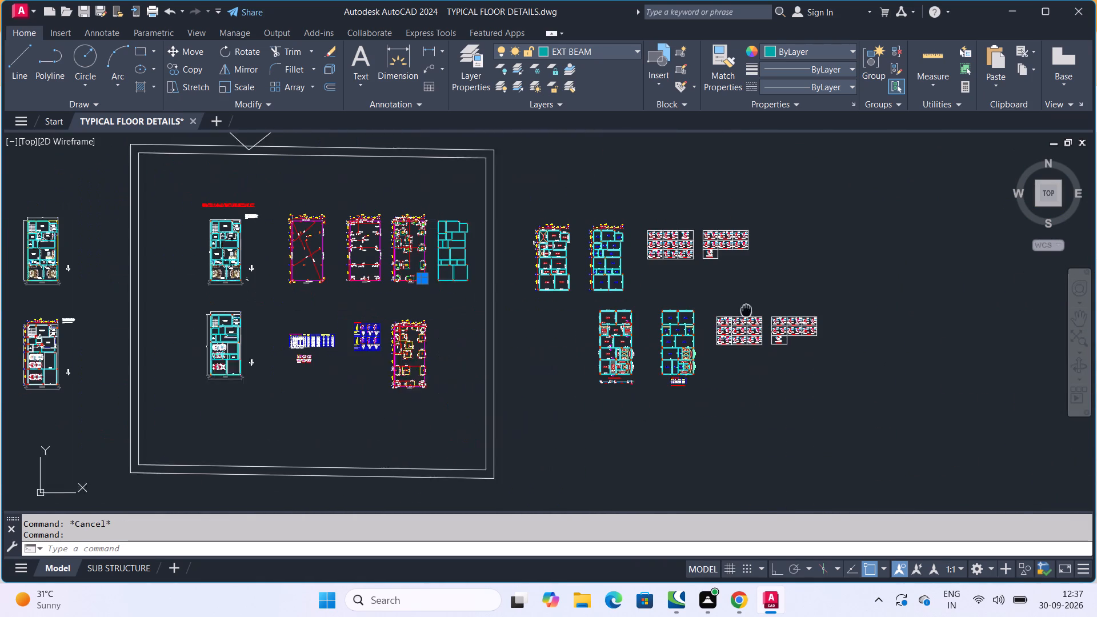
Recheck the footing sizes and pedestal dimensions in the isolated footing schedule.
middle_click_drag(269, 332, 526, 264)
scroll(438, 259, "up", 2)
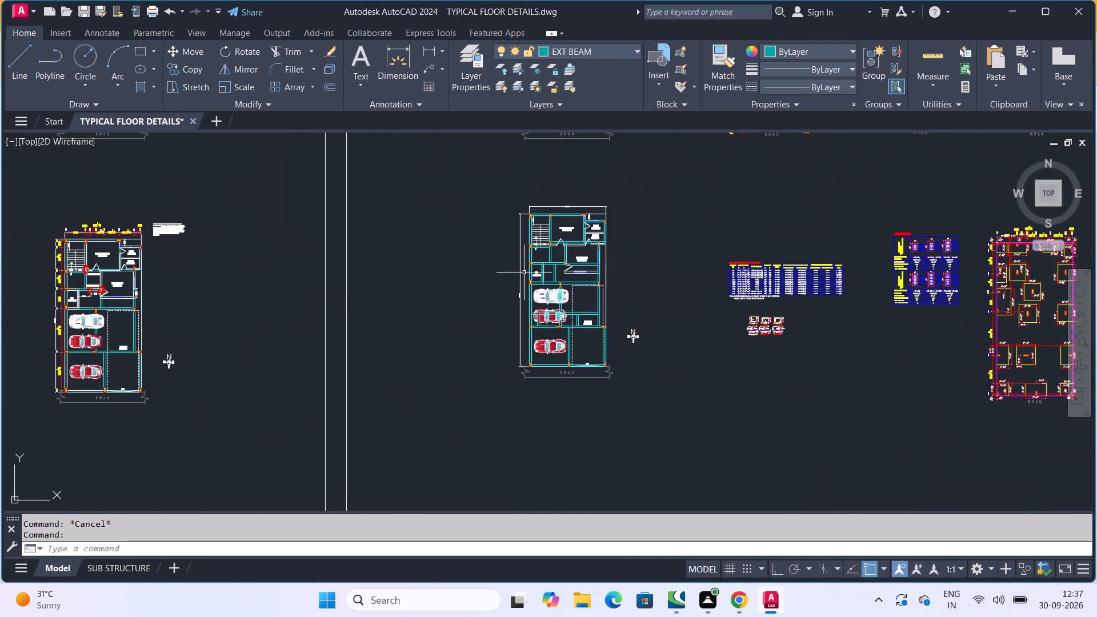
scroll(602, 254, "up", 2)
middle_click_drag(451, 274, 314, 271)
middle_click_drag(725, 287, 425, 259)
scroll(706, 299, "up", 2)
middle_click_drag(684, 294, 674, 295)
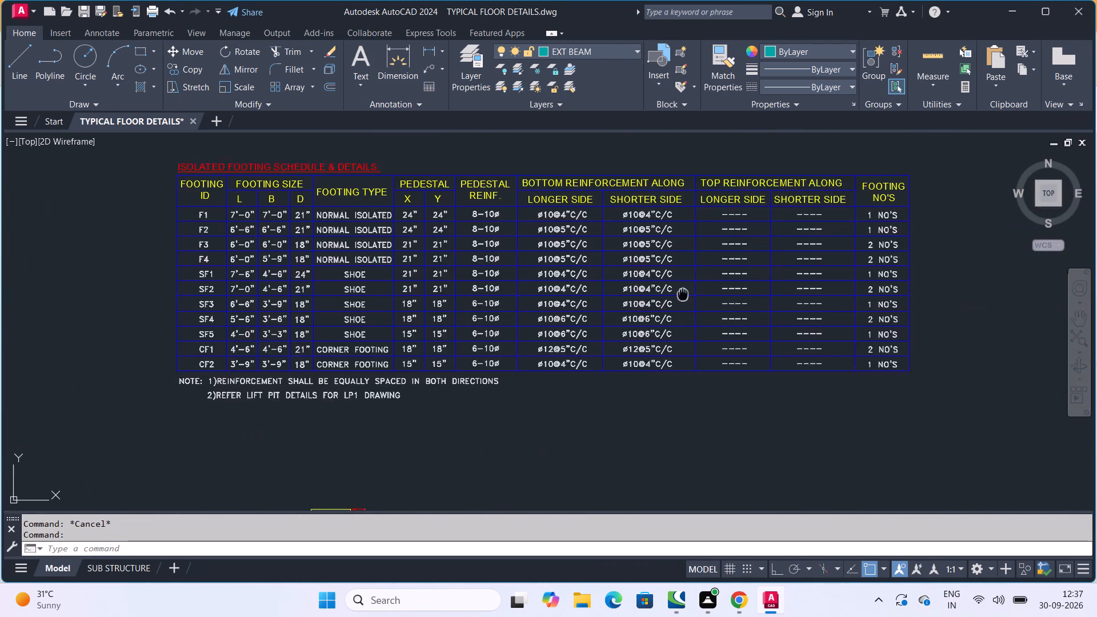
middle_click_drag(674, 295, 613, 328)
Find and examine the standalone grid layouts with grids A to H and 1 to 7 outside the framed drawing area.
scroll(555, 193, "down", 3)
middle_click_drag(539, 235, 531, 297)
scroll(516, 261, "down", 3)
middle_click_drag(512, 266, 499, 383)
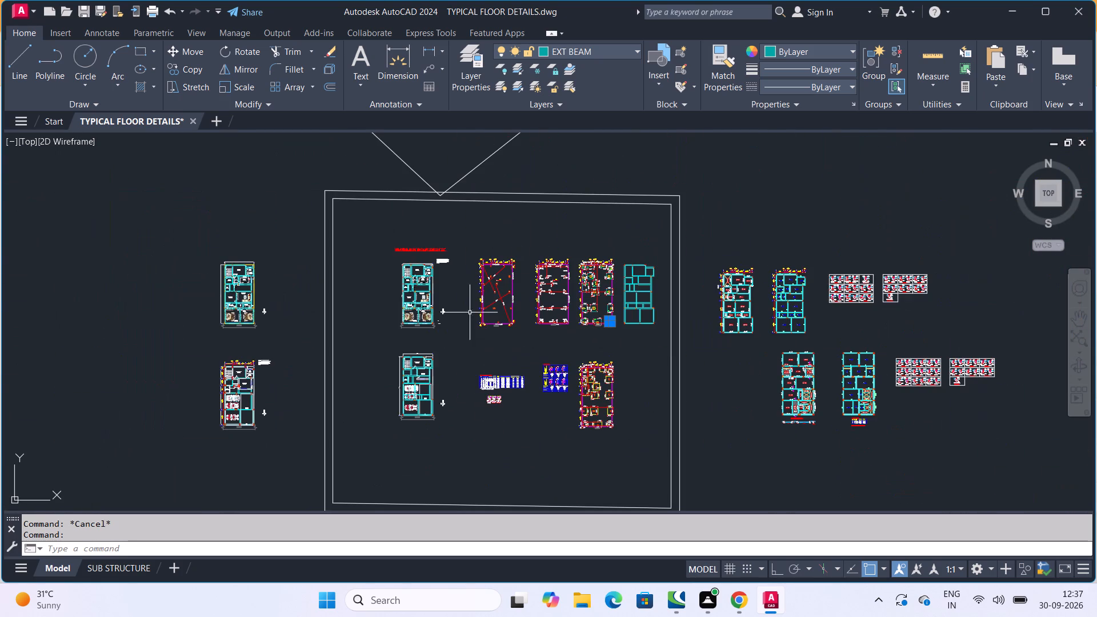
scroll(580, 298, "down", 3)
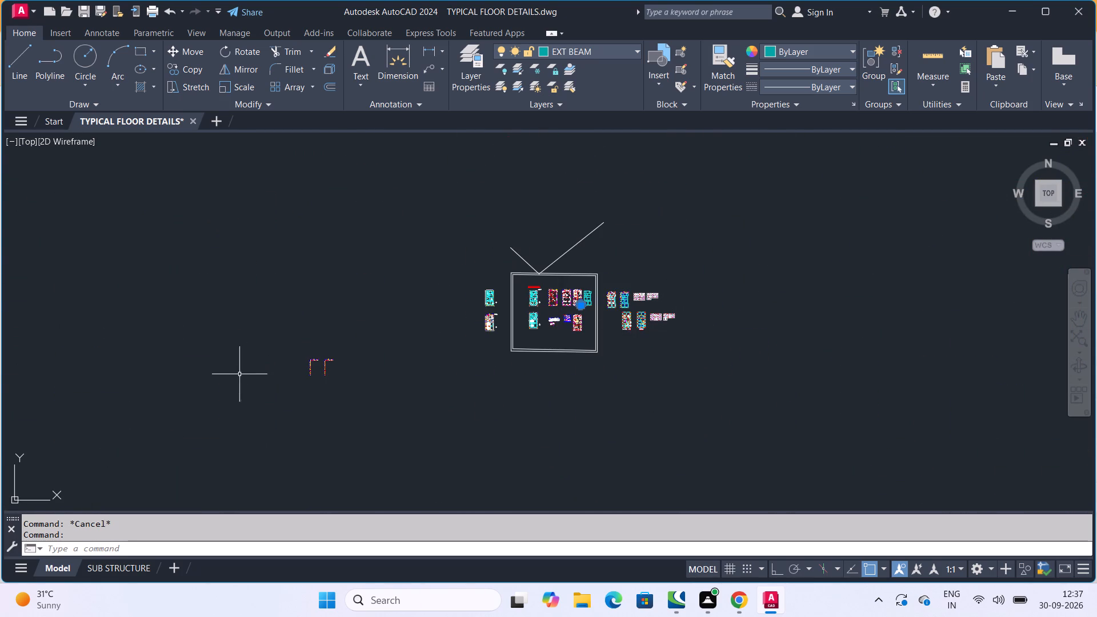
scroll(260, 378, "up", 3)
scroll(455, 348, "up", 2)
scroll(489, 244, "up", 3)
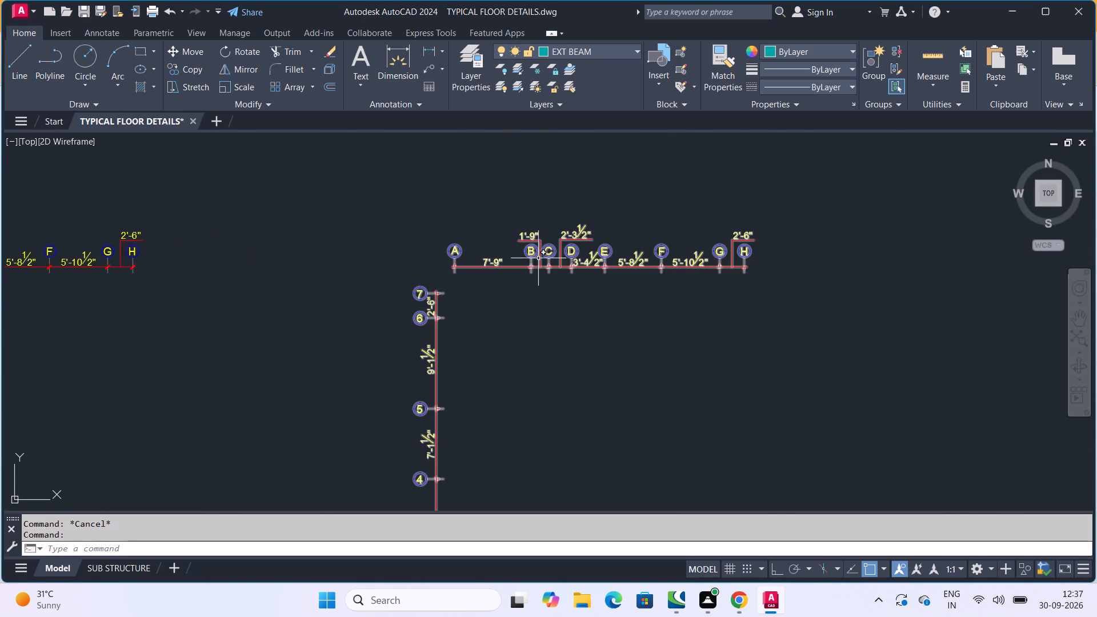
scroll(533, 266, "down", 4)
scroll(618, 299, "down", 3)
middle_click_drag(574, 350, 317, 414)
scroll(571, 350, "down", 1)
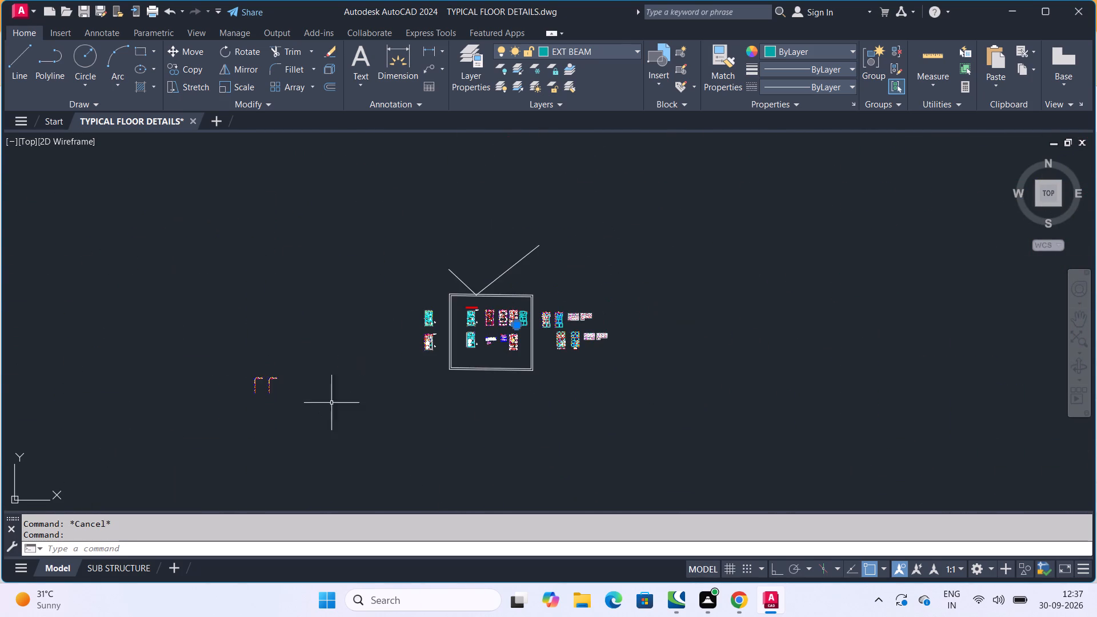
Survey the framed floor plans and structural layouts, including the updated floor plan with the 4' x 7' lift.
scroll(407, 317, "up", 3)
middle_click_drag(587, 298, 414, 307)
scroll(452, 258, "down", 2)
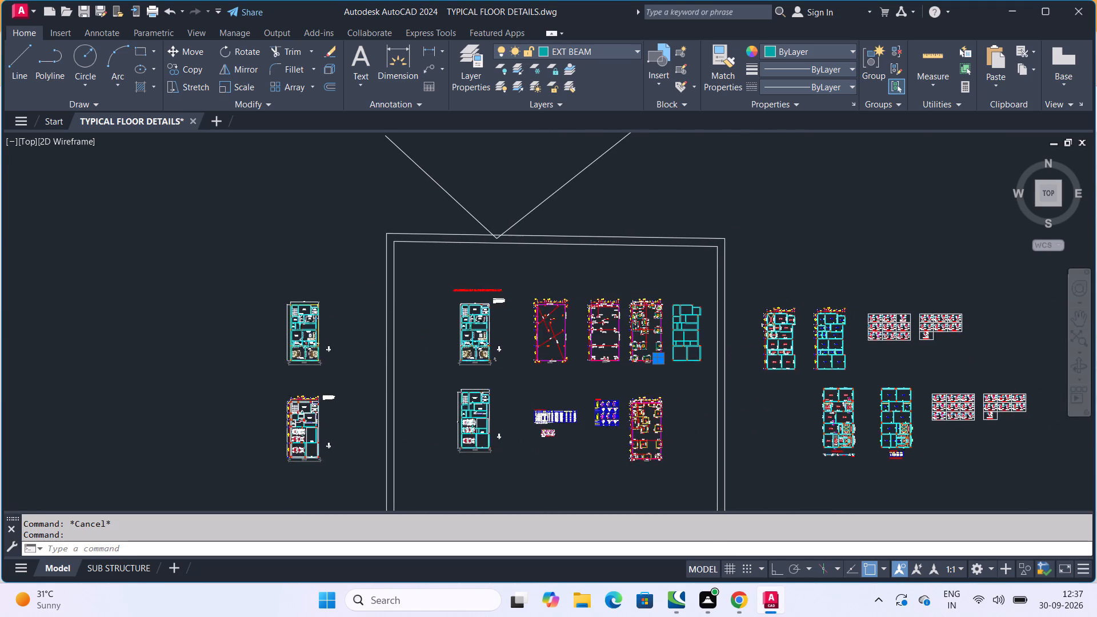
scroll(452, 266, "down", 1)
scroll(526, 266, "up", 3)
scroll(457, 277, "up", 1)
middle_click_drag(456, 275, 604, 249)
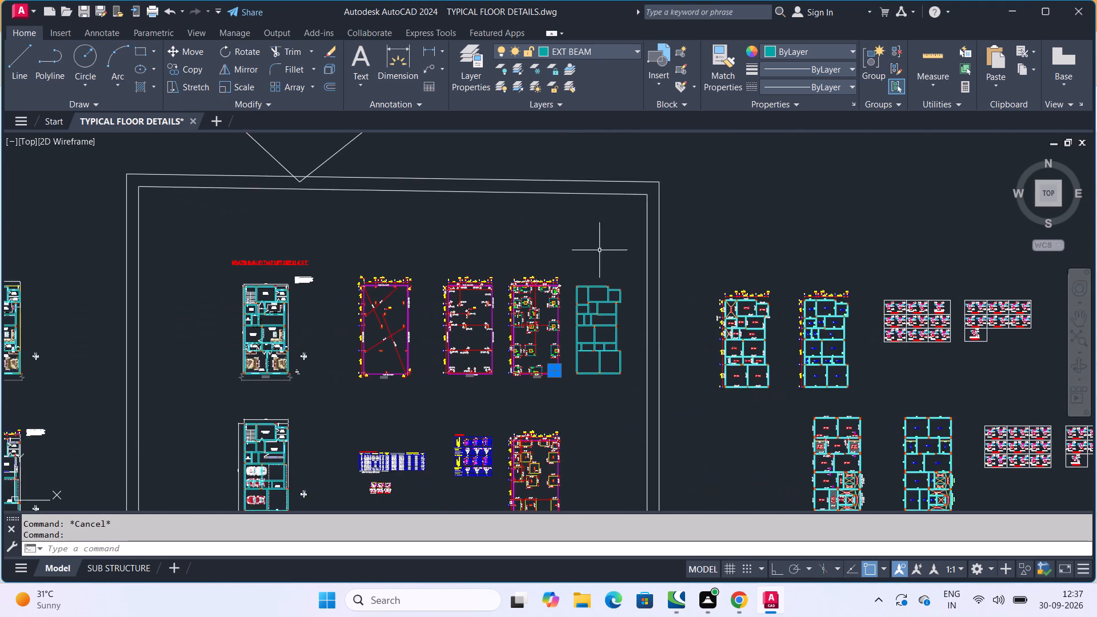
scroll(547, 253, "down", 4)
scroll(546, 267, "up", 4)
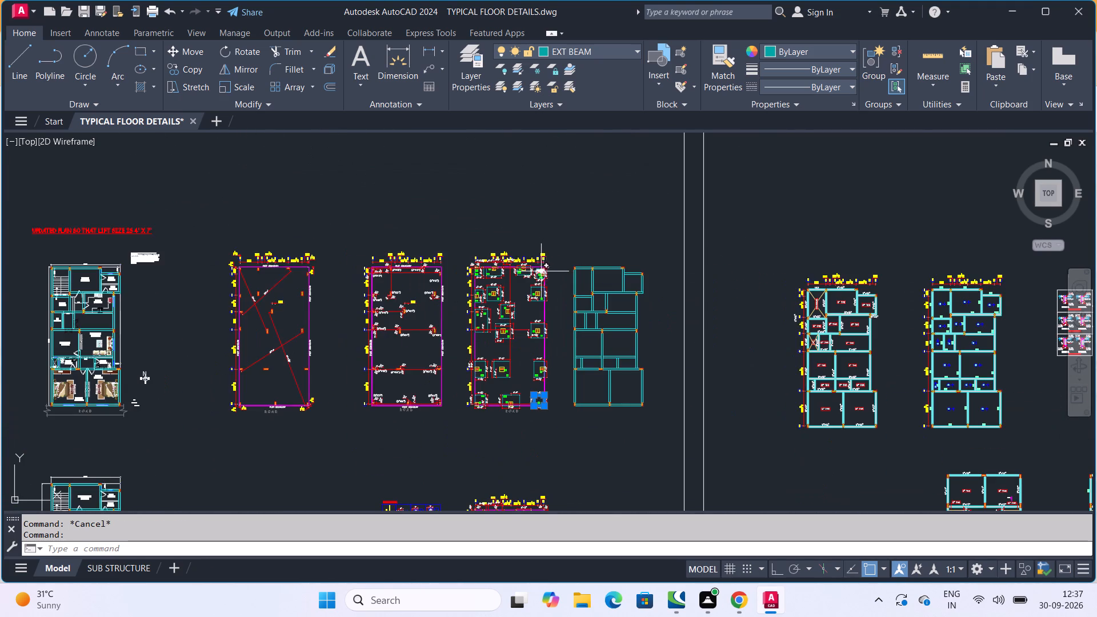
middle_click_drag(533, 270, 606, 217)
scroll(600, 222, "down", 2)
scroll(378, 235, "up", 2)
scroll(496, 243, "up", 1)
middle_click_drag(495, 243, 330, 258)
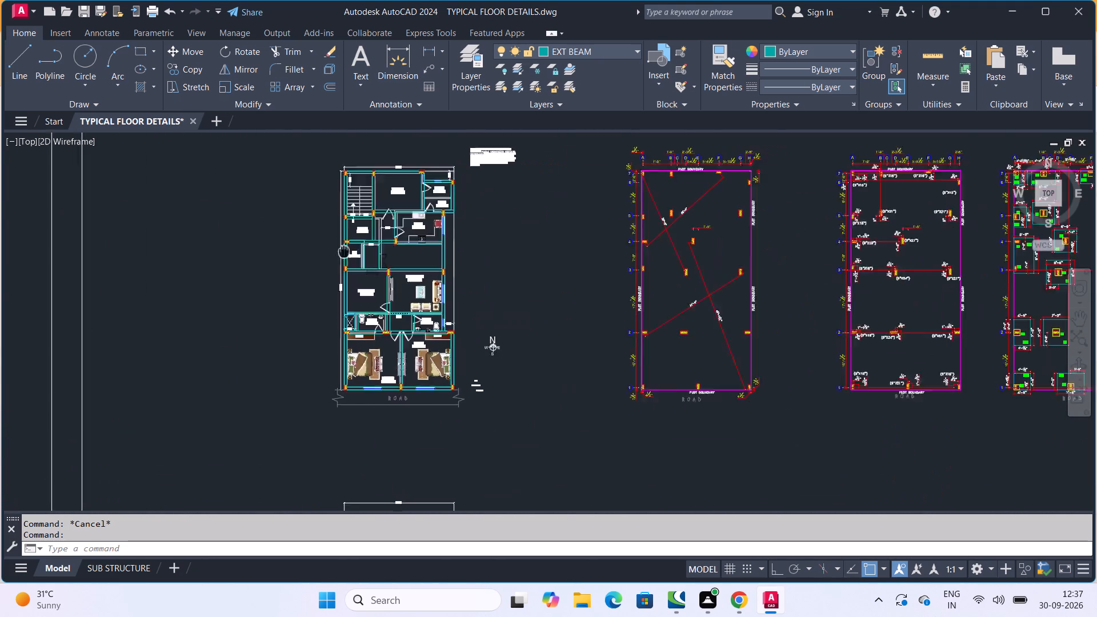
middle_click_drag(330, 258, 323, 280)
scroll(327, 268, "down", 4)
scroll(307, 265, "up", 5)
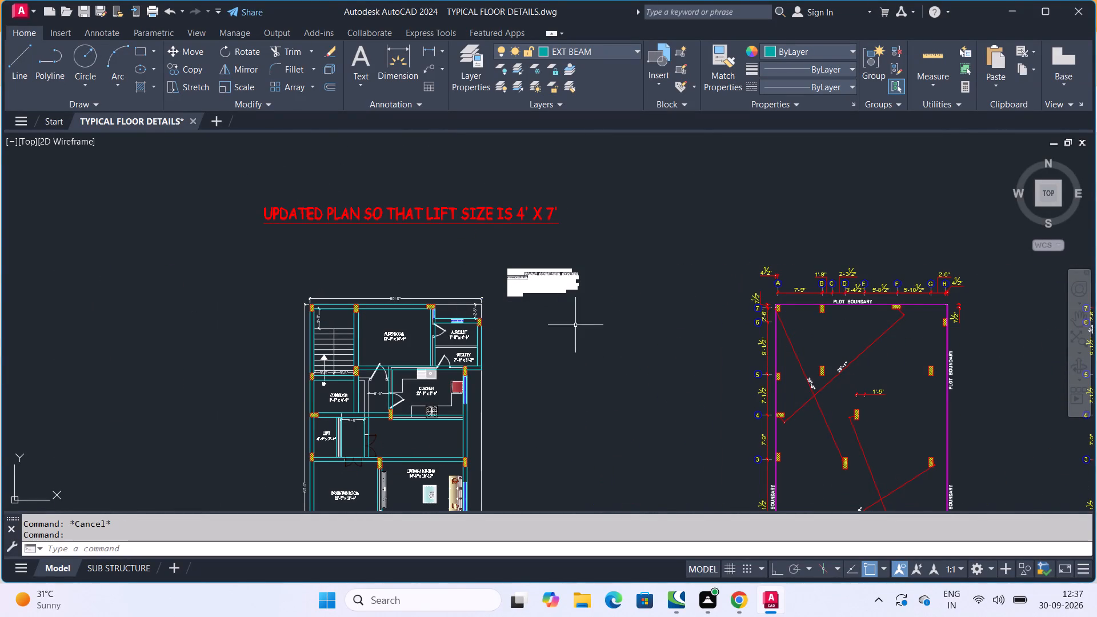
Compare the column positions and sizes in the column layout with the footing layout on grids 2 to 4.
middle_click_drag(562, 324, 465, 282)
scroll(512, 311, "down", 1)
middle_click_drag(633, 343, 353, 278)
scroll(648, 342, "up", 2)
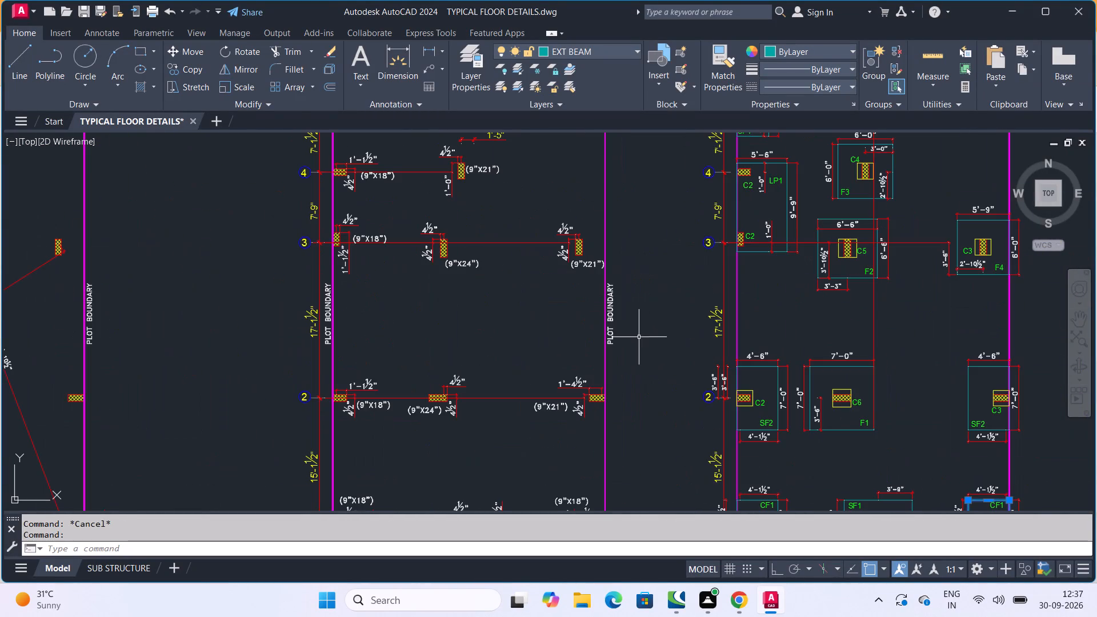
scroll(539, 259, "up", 3)
middle_click_drag(599, 289, 441, 289)
scroll(529, 298, "down", 3)
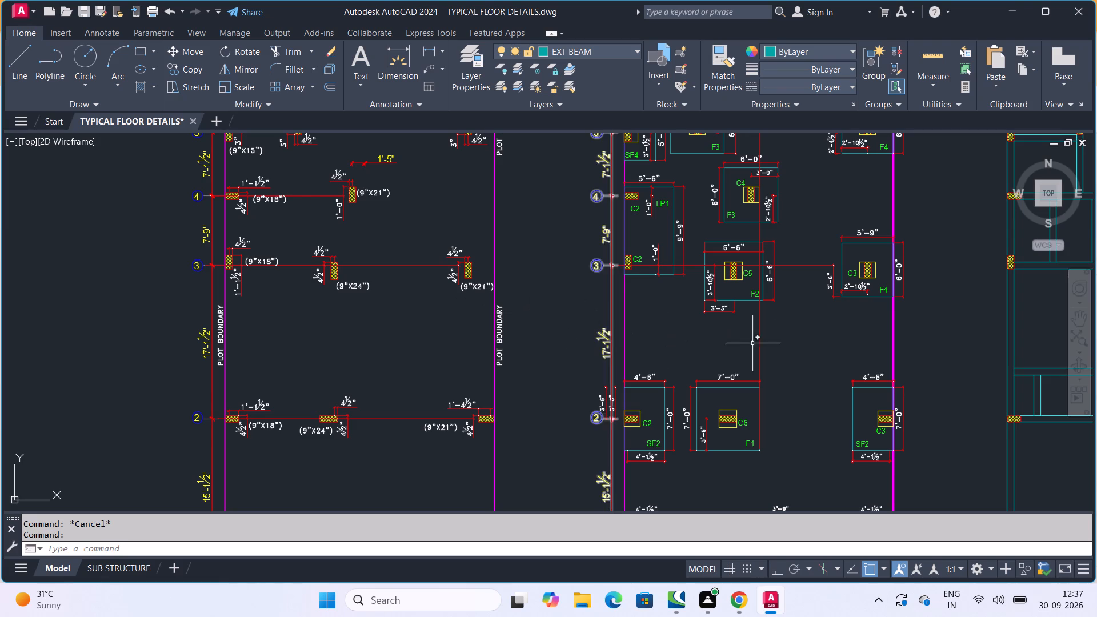
middle_click_drag(736, 343, 655, 333)
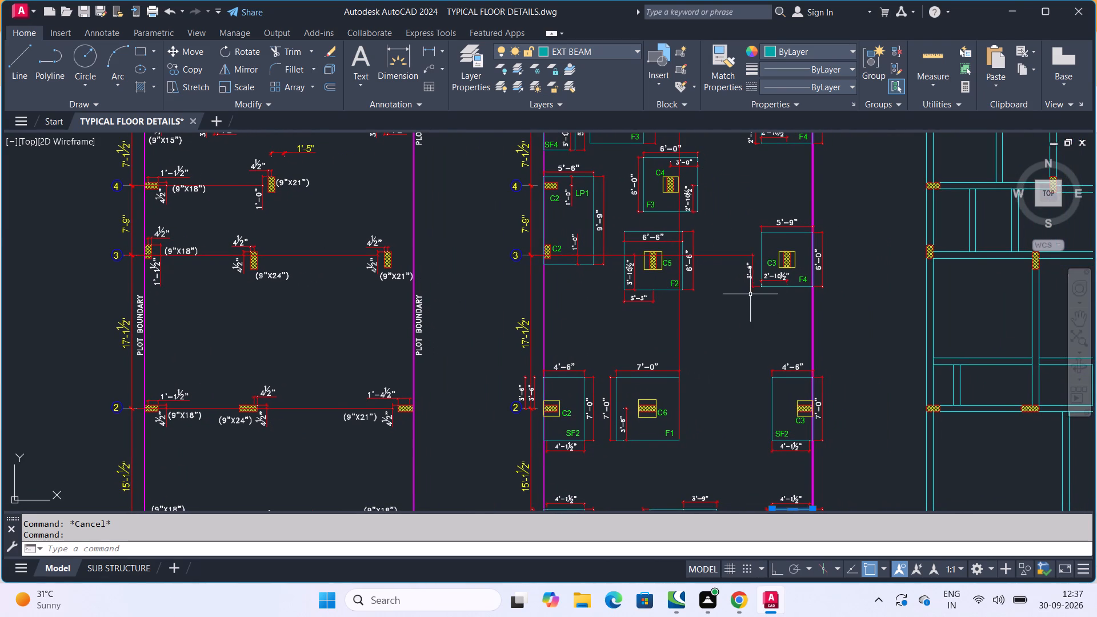
Examine the F2, F3, F4 and LP1 footings and their column offsets around grids 3 to 5.
scroll(798, 287, "up", 1)
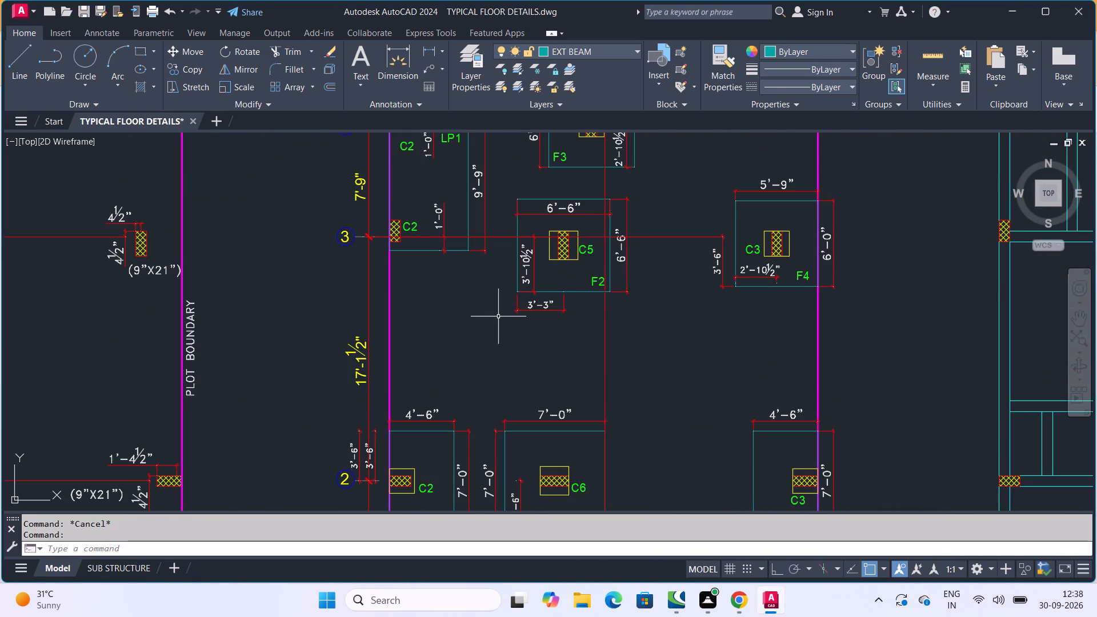
scroll(700, 286, "up", 2)
middle_click_drag(712, 314, 682, 343)
scroll(673, 354, "down", 2)
middle_click_drag(682, 343, 648, 384)
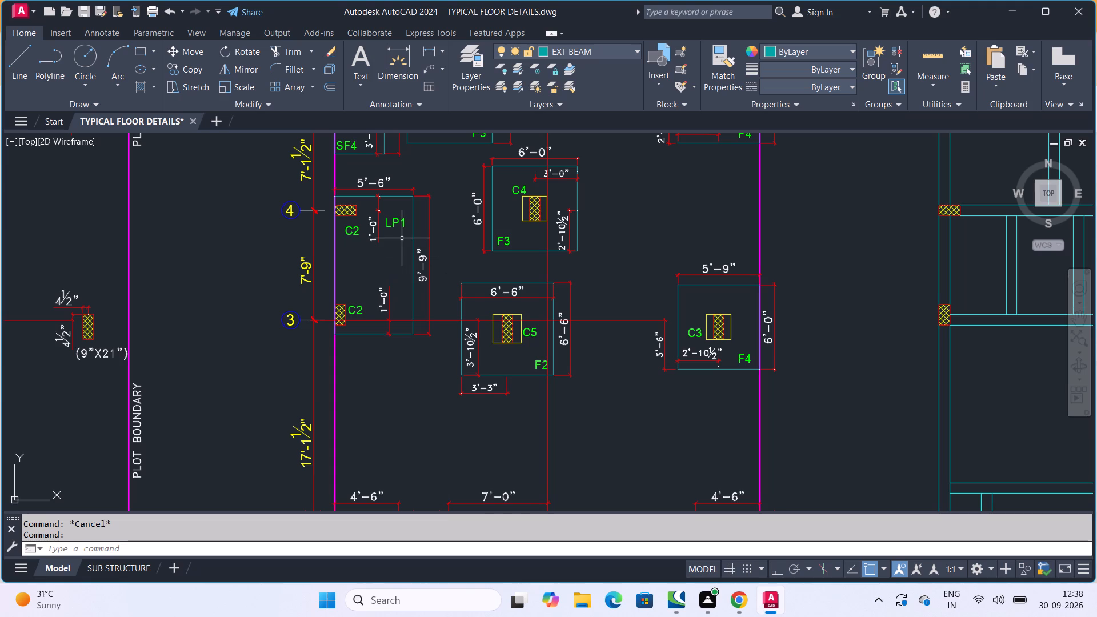
middle_click_drag(417, 273, 427, 327)
scroll(418, 290, "down", 1)
scroll(386, 249, "up", 2)
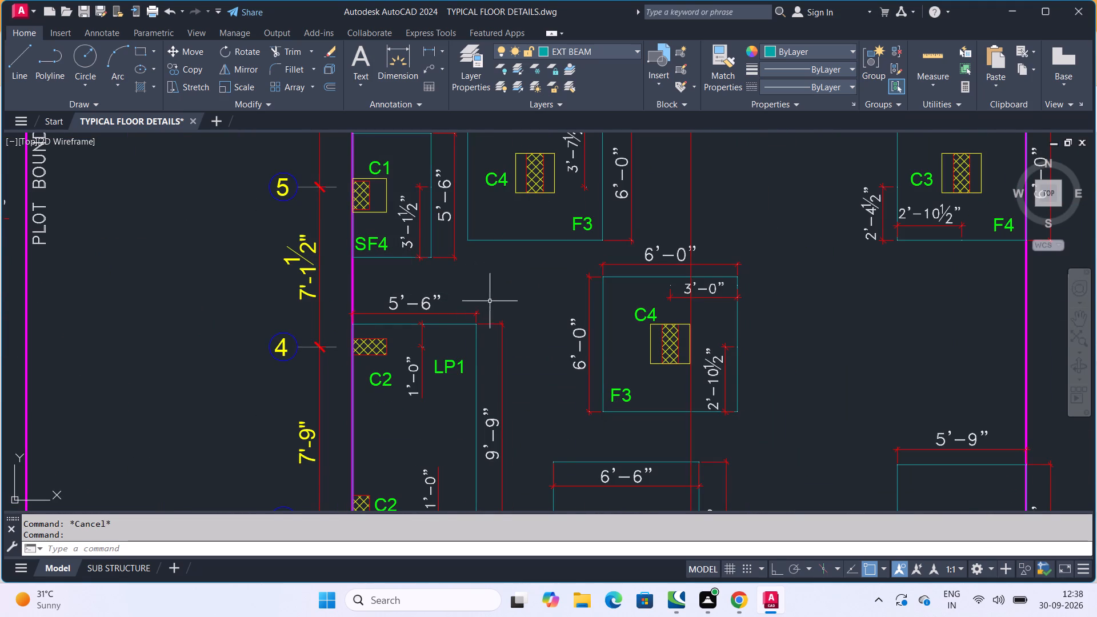
scroll(532, 342, "down", 4)
middle_click_drag(612, 332, 648, 250)
Look over the plans, schedules and footing layouts inside and around the framed drawing area.
scroll(630, 301, "down", 2)
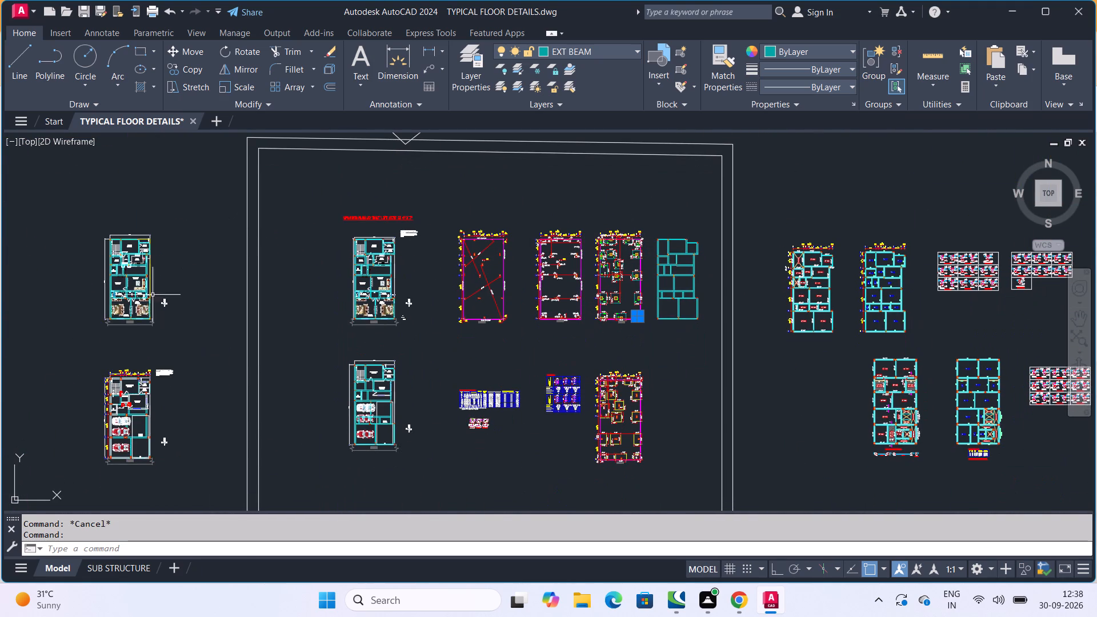
scroll(141, 307, "up", 3)
middle_click_drag(638, 352, 163, 312)
scroll(241, 322, "down", 1)
middle_click_drag(520, 356, 219, 330)
scroll(250, 338, "down", 1)
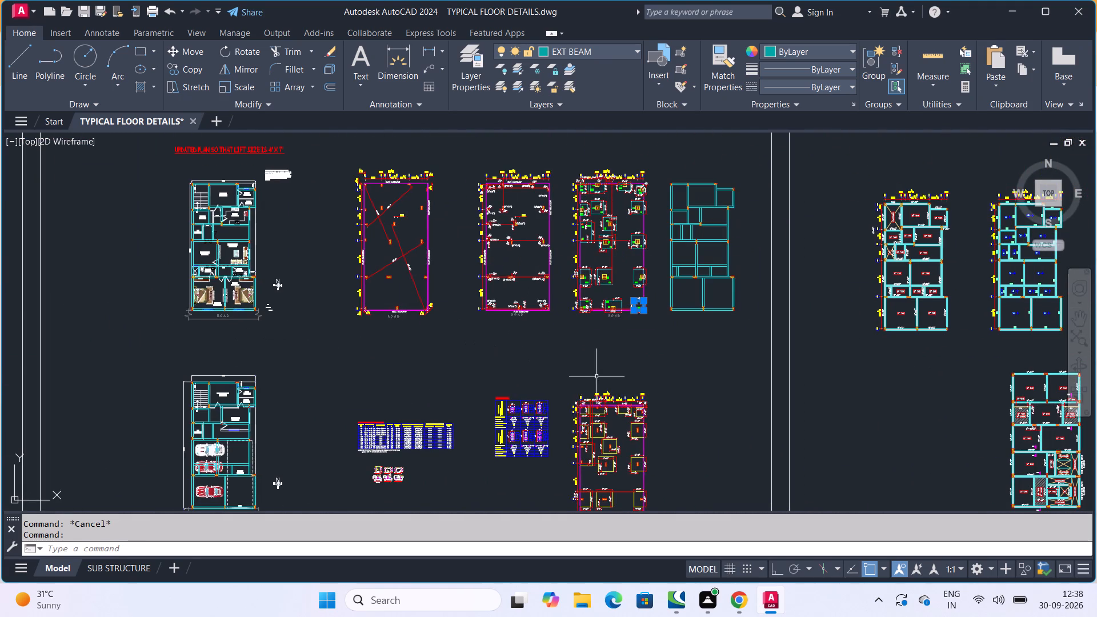
scroll(627, 419, "up", 3)
middle_click_drag(525, 322, 507, 513)
scroll(608, 246, "down", 2)
middle_click_drag(601, 306, 605, 463)
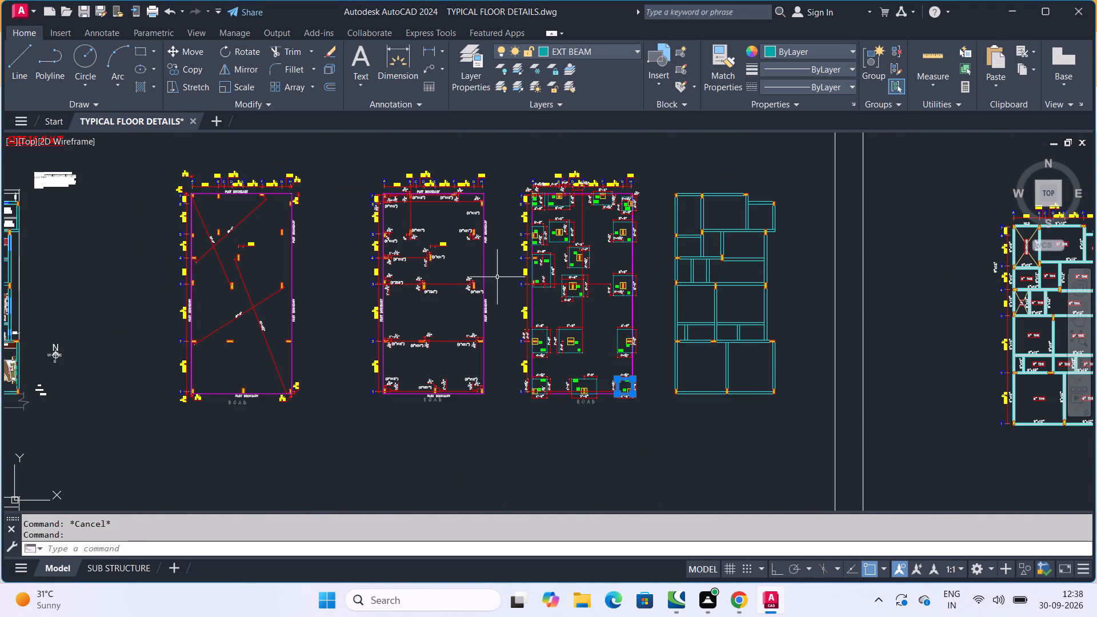
scroll(457, 258, "down", 3)
middle_click_drag(478, 304, 611, 262)
Read the footing sizes, types, pedestal dimensions and reinforcement in the isolated footing schedule.
scroll(676, 238, "up", 4)
scroll(542, 278, "up", 2)
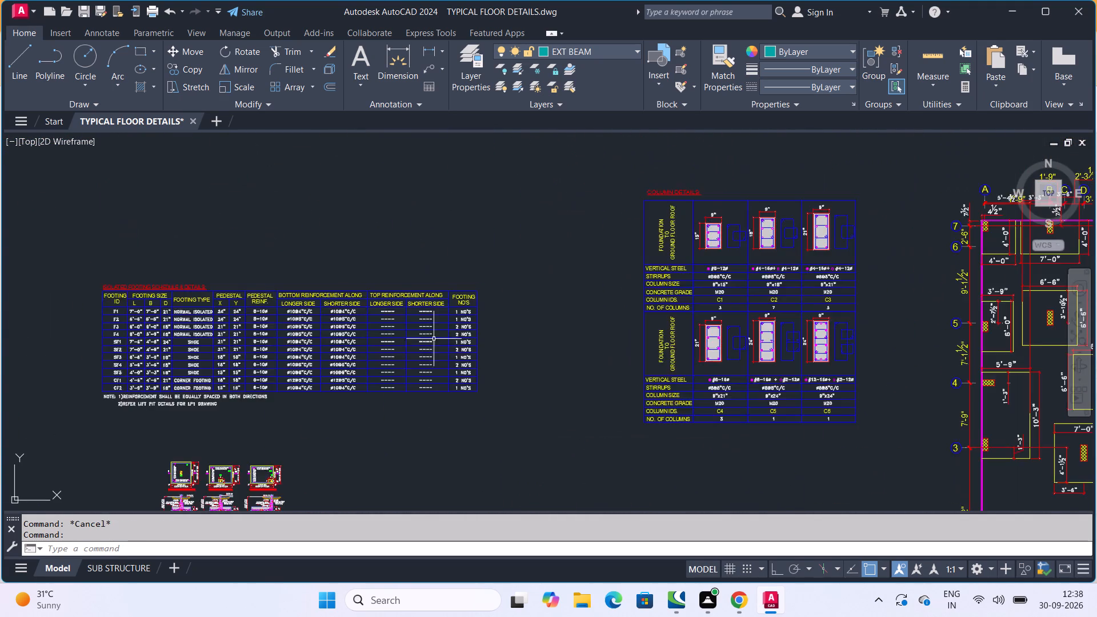
scroll(416, 345, "up", 3)
middle_click_drag(416, 345, 603, 322)
middle_click_drag(387, 278, 788, 278)
scroll(781, 282, "down", 1)
scroll(379, 239, "up", 1)
middle_click_drag(295, 251, 579, 211)
scroll(512, 246, "down", 1)
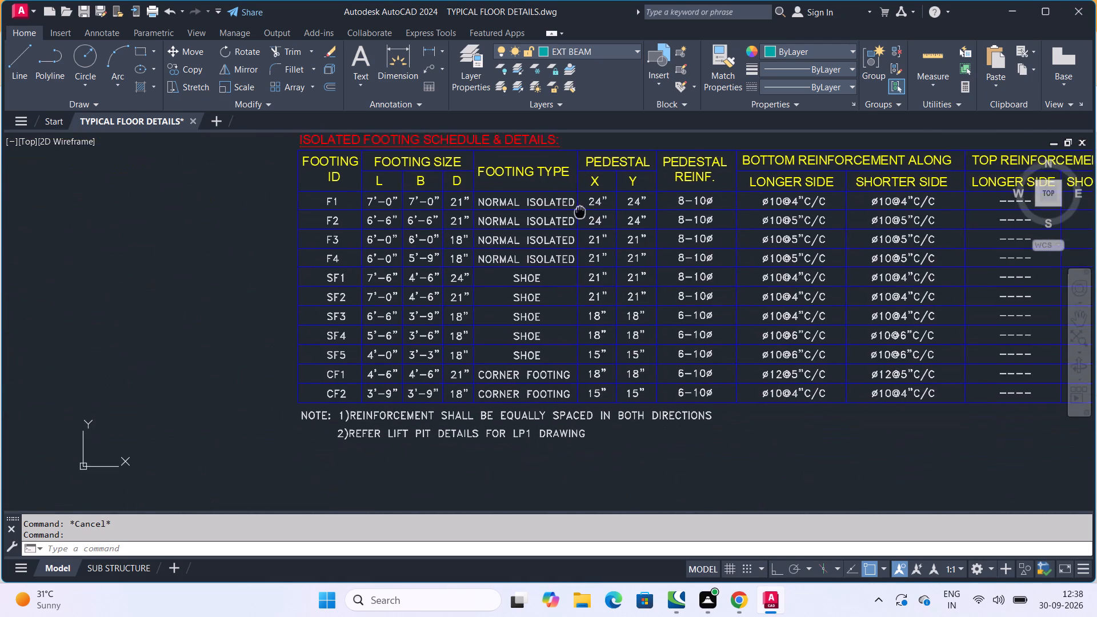
middle_click_drag(577, 274, 478, 281)
scroll(553, 281, "down", 1)
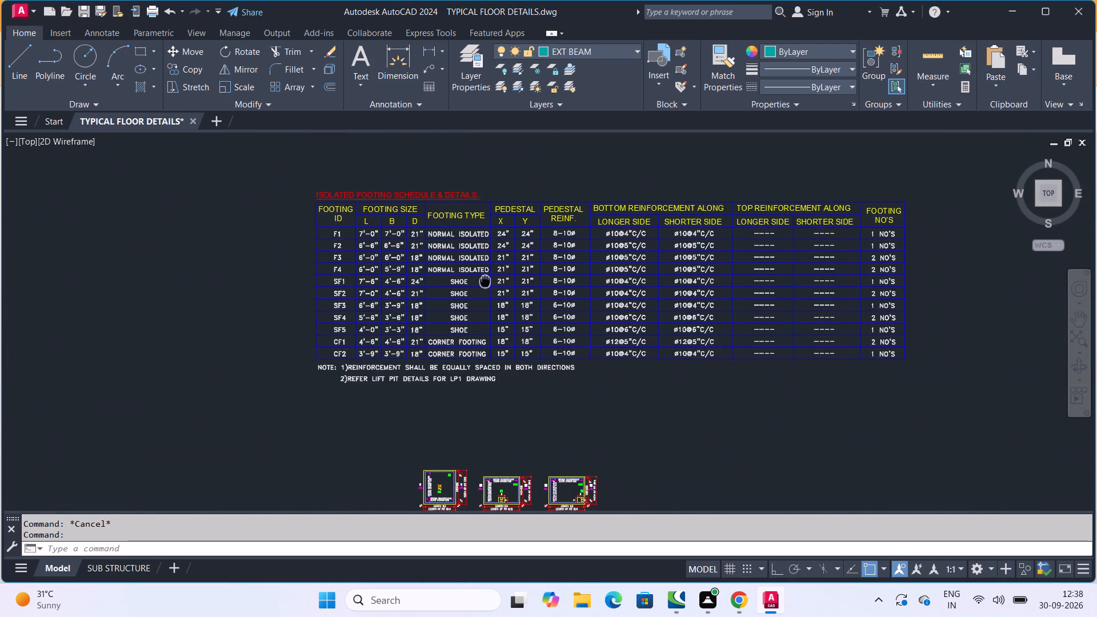
middle_click_drag(478, 281, 477, 281)
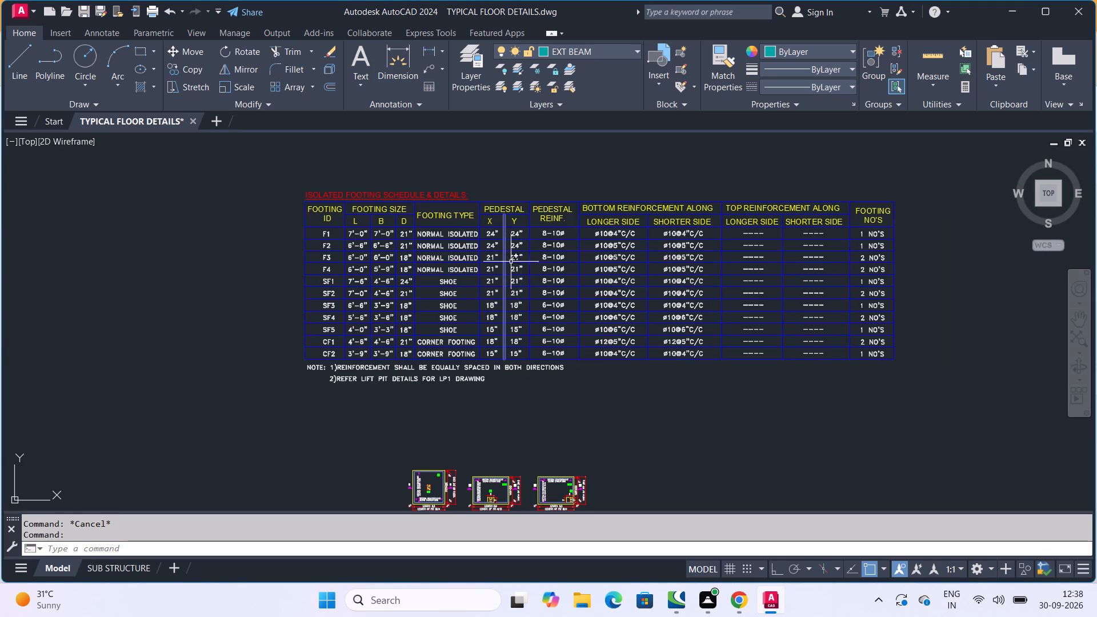
scroll(370, 255, "up", 1)
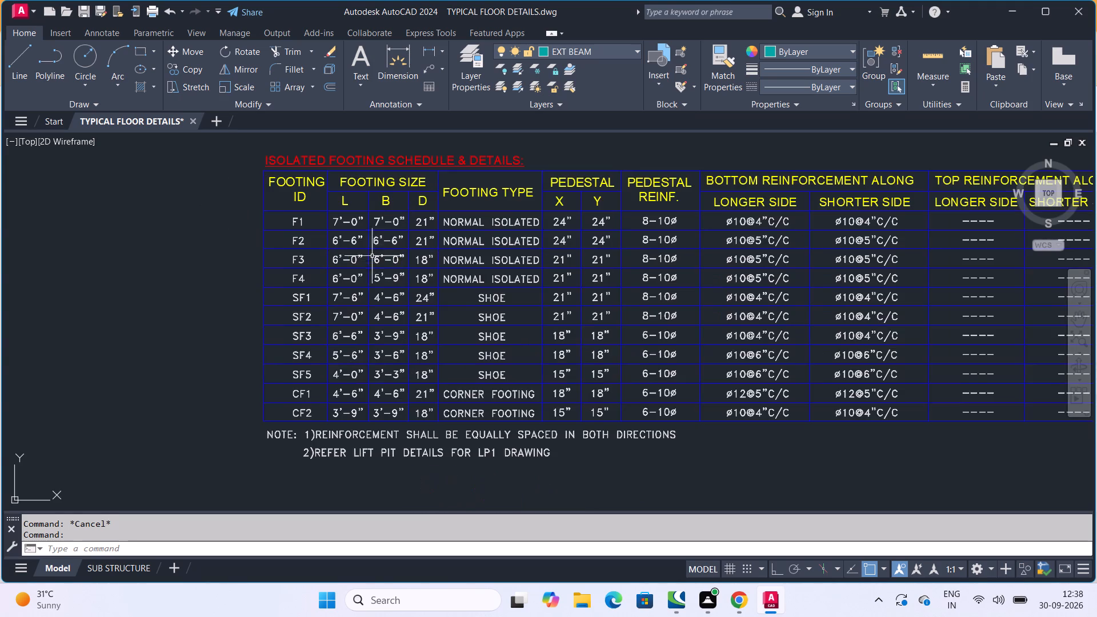
middle_click_drag(530, 310, 427, 301)
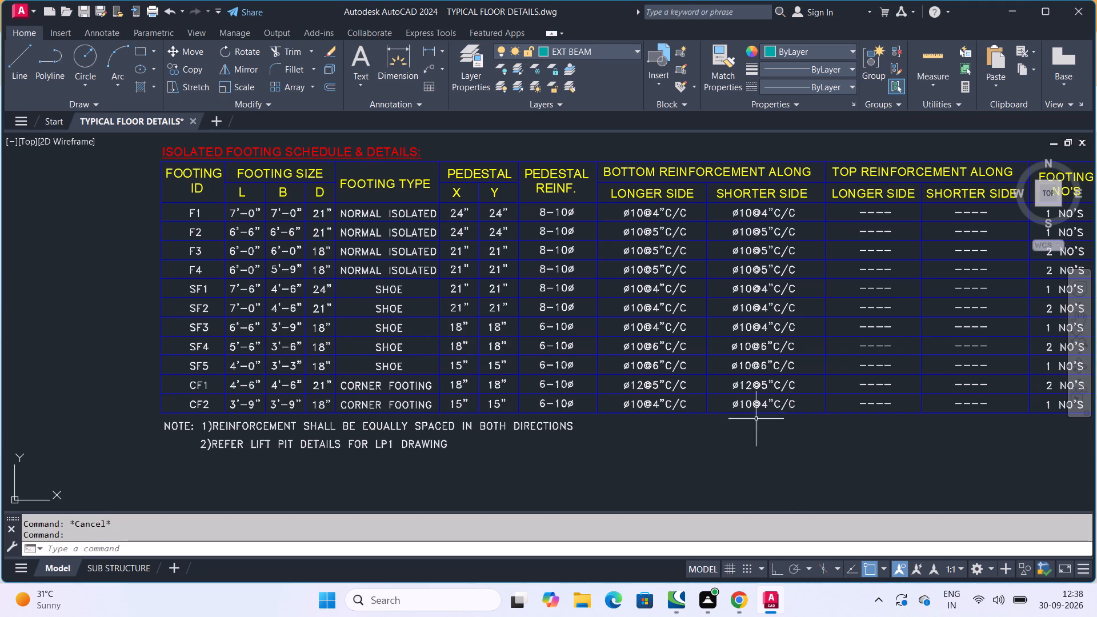
Review the column layout on grids 2 and 3 together with the isolated footing schedule and column details table.
scroll(802, 378, "down", 5)
middle_click_drag(785, 347, 564, 411)
scroll(662, 272, "up", 4)
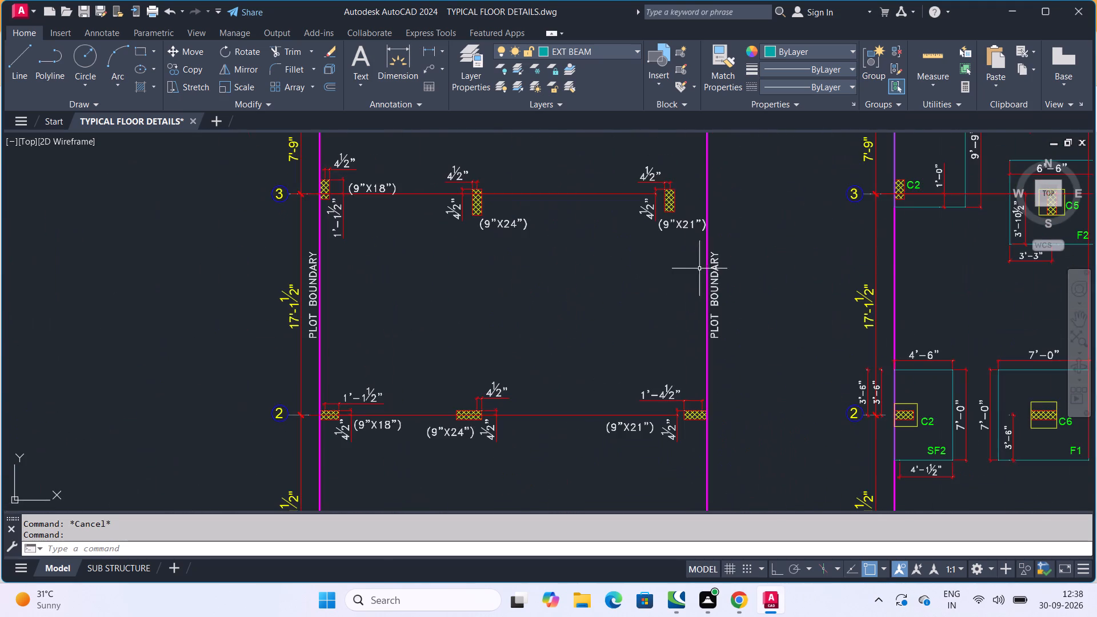
scroll(634, 293, "down", 4)
scroll(370, 494, "up", 3)
scroll(635, 414, "up", 3)
scroll(602, 394, "down", 2)
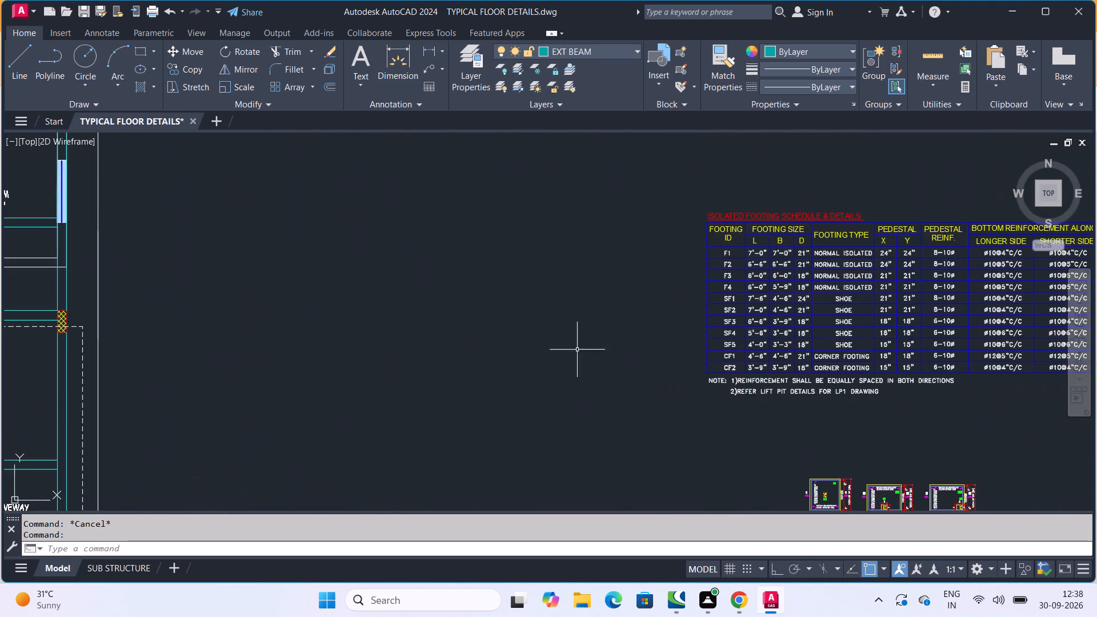
middle_click_drag(644, 322, 406, 331)
middle_click_drag(844, 324, 421, 344)
scroll(463, 342, "down", 1)
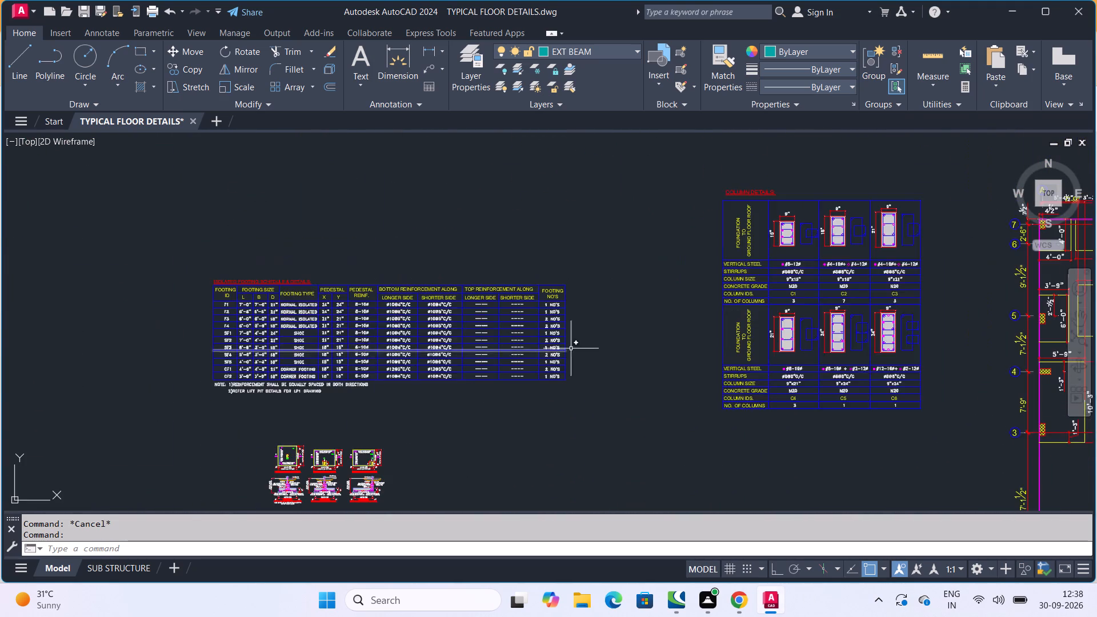
scroll(719, 330, "down", 1)
scroll(859, 294, "up", 3)
middle_click_drag(852, 290, 756, 319)
middle_click_drag(642, 221, 569, 499)
scroll(568, 486, "down", 1)
middle_click_drag(523, 262, 514, 326)
scroll(518, 283, "down", 3)
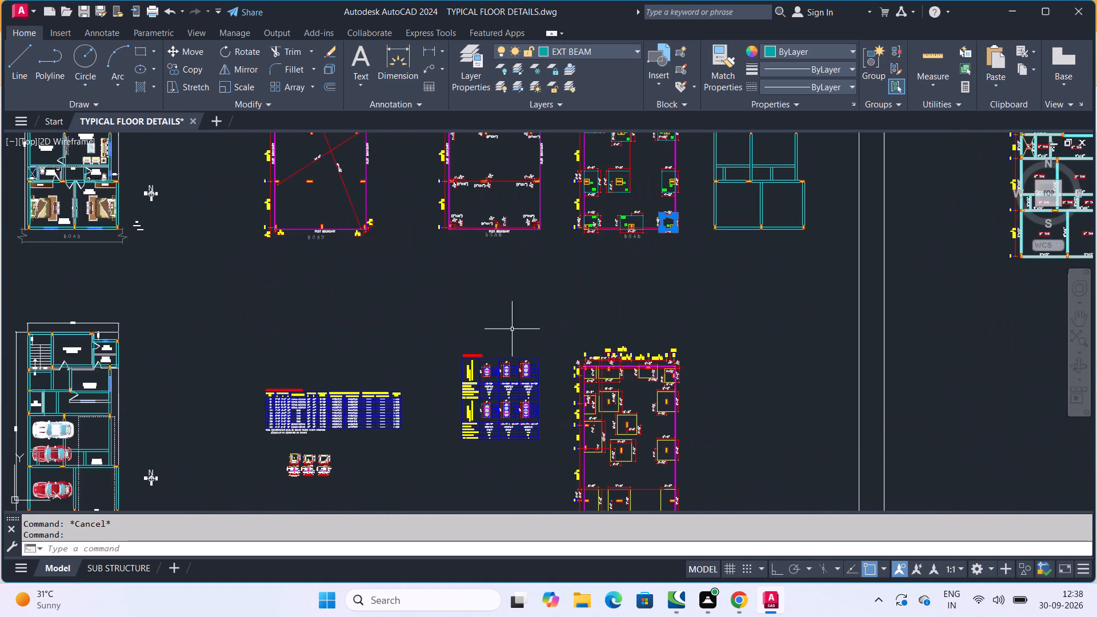
Examine the SF2 and F1 footings on grid 2 and the footings around grids 3 to 5 in the upper footing layout.
middle_click_drag(487, 196, 458, 274)
scroll(646, 235, "up", 3)
scroll(409, 315, "up", 1)
middle_click_drag(409, 315, 464, 277)
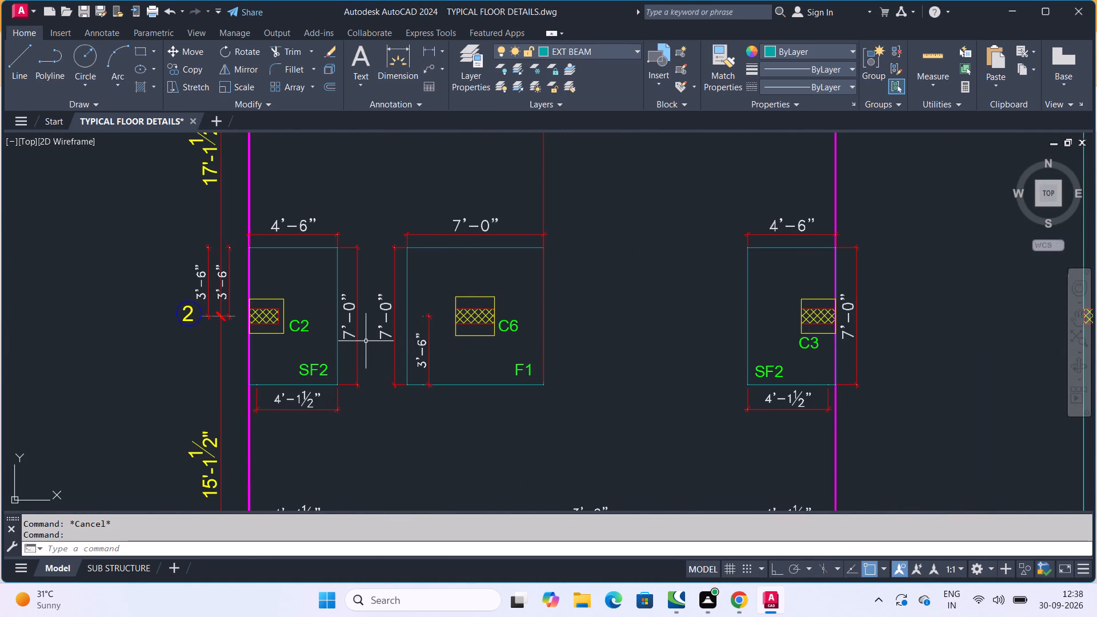
scroll(411, 340, "down", 1)
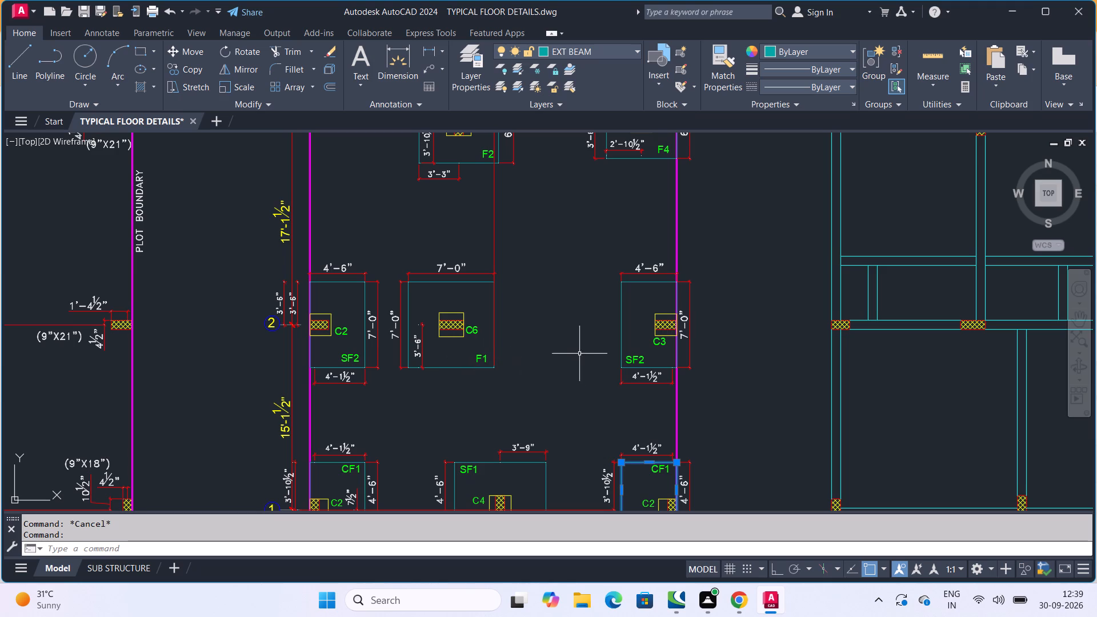
scroll(611, 368, "down", 2)
middle_click_drag(610, 409, 605, 407)
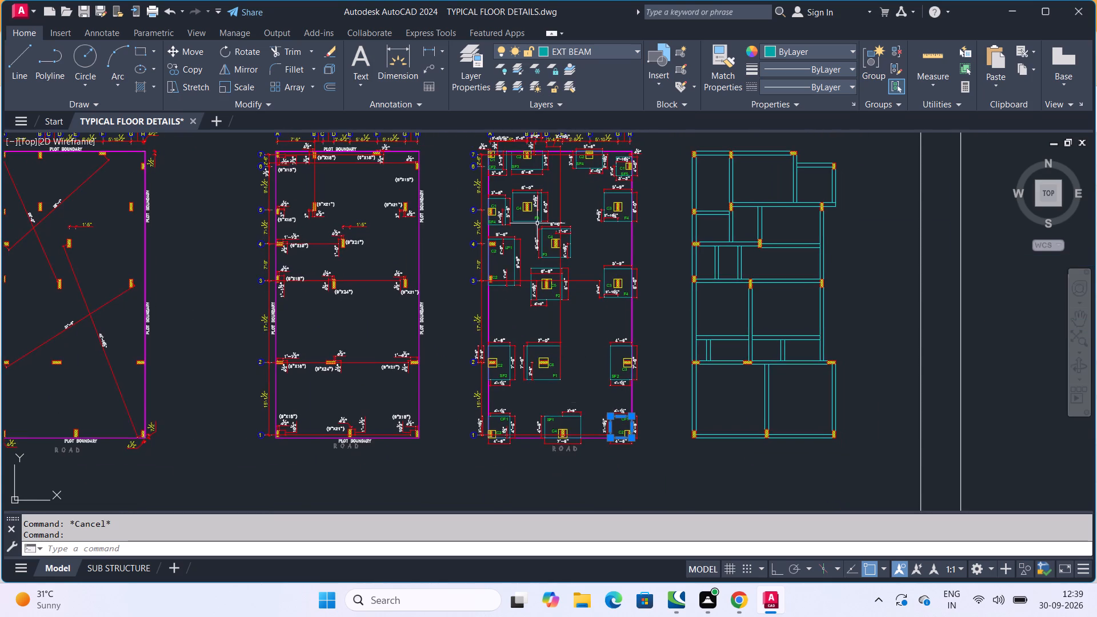
scroll(537, 229, "up", 3)
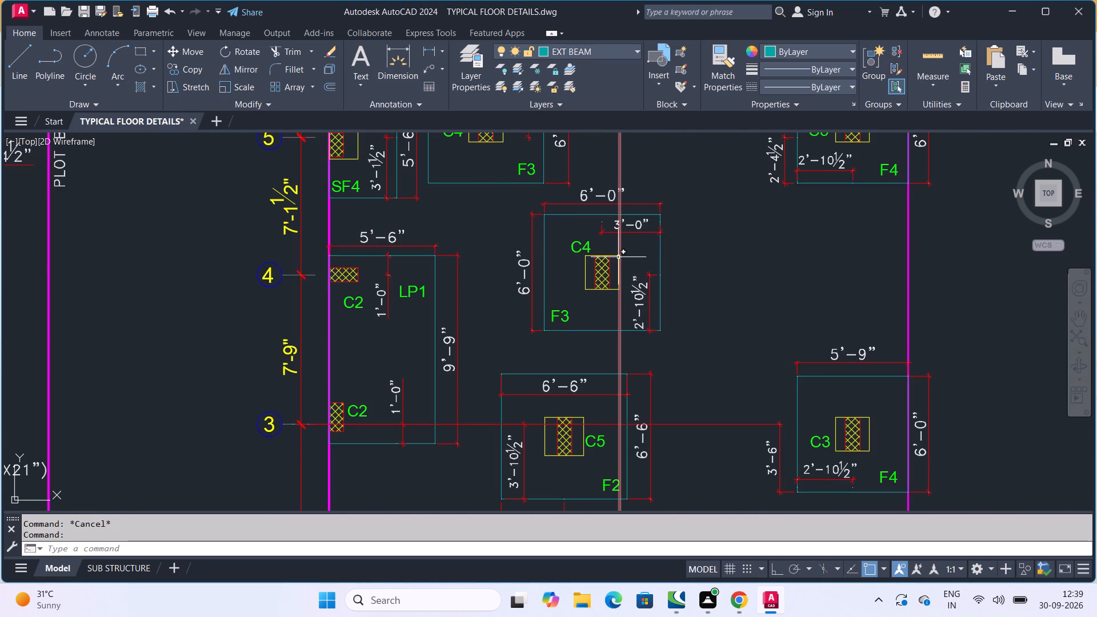
middle_click_drag(620, 266, 571, 291)
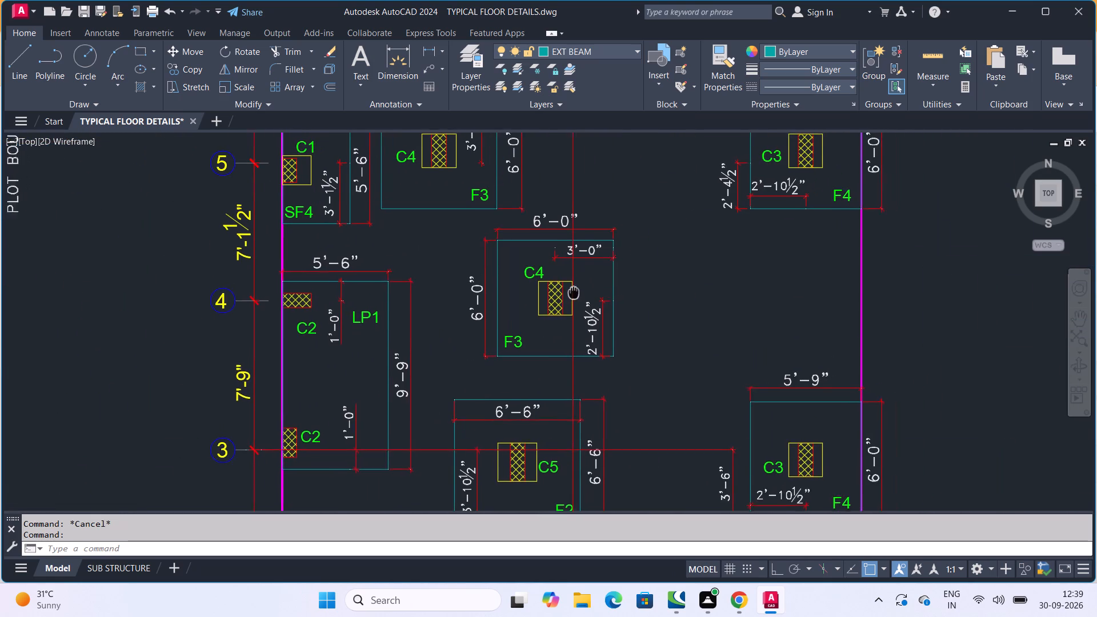
middle_click_drag(571, 291, 515, 347)
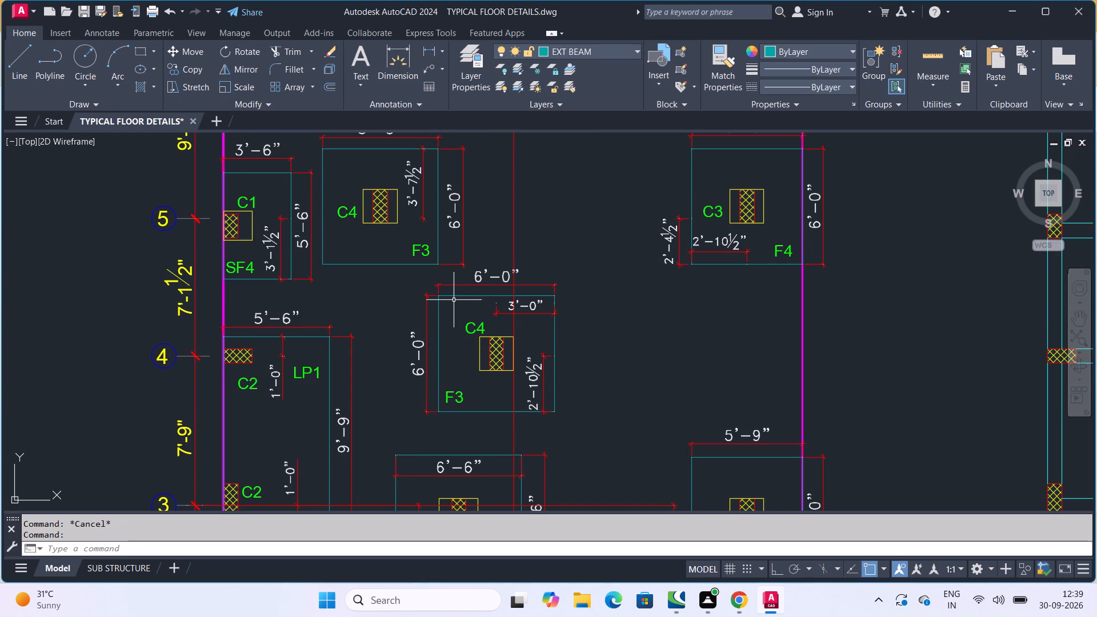
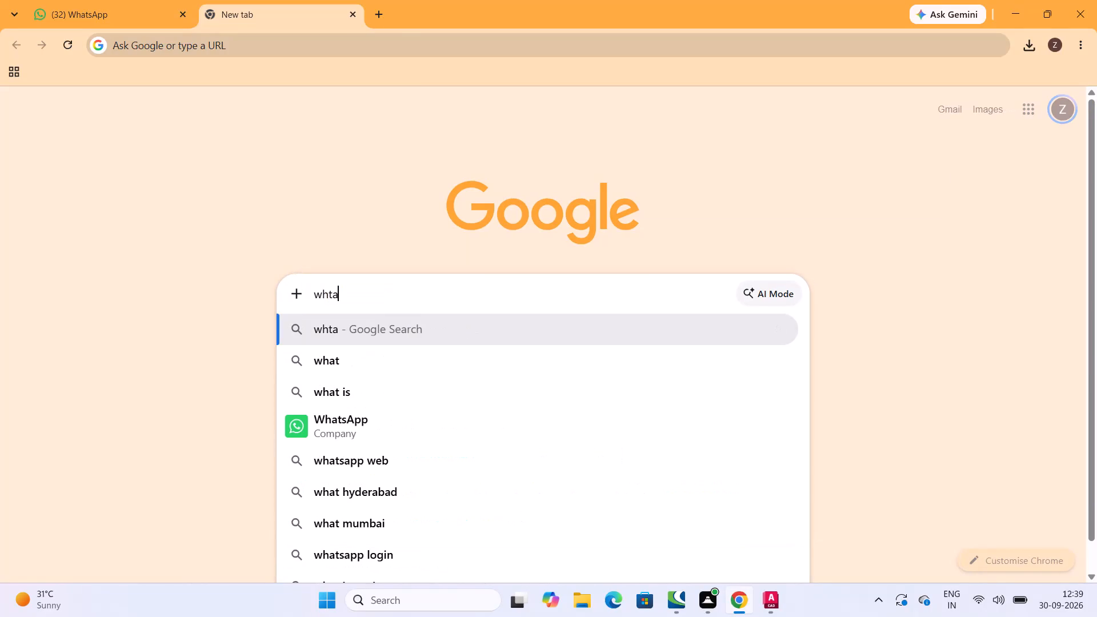
Search Google for "what is the shoe meaning in construction".
key("BackSpace")
key("BackSpace")
type("at os")
key("space")
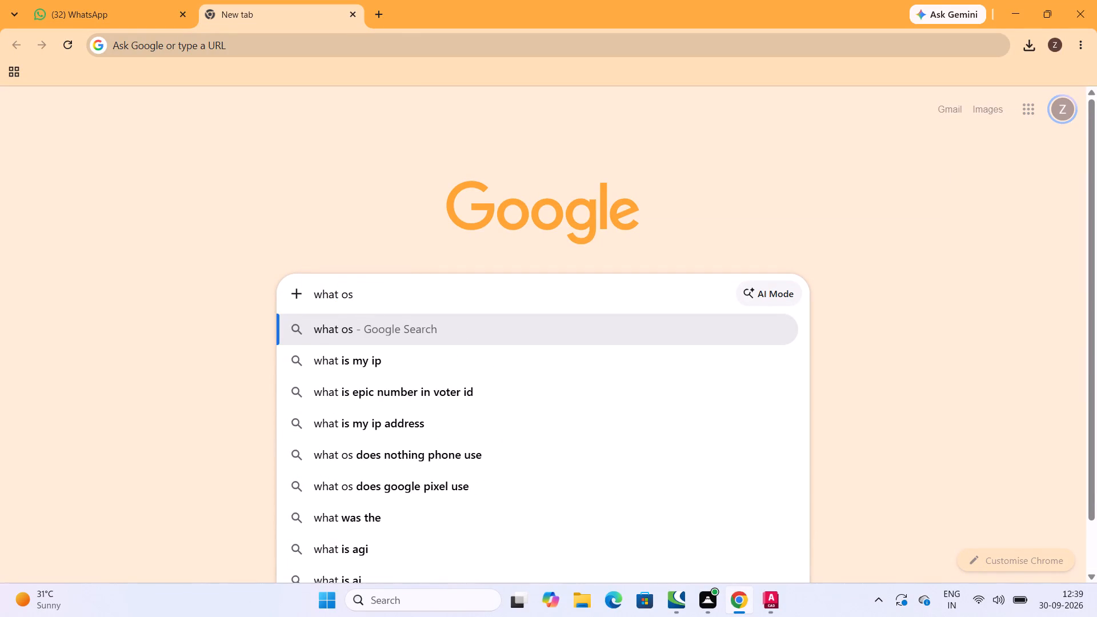
key("BackSpace")
key("BackSpace")
key("BackSpace")
type("is the")
key("space")
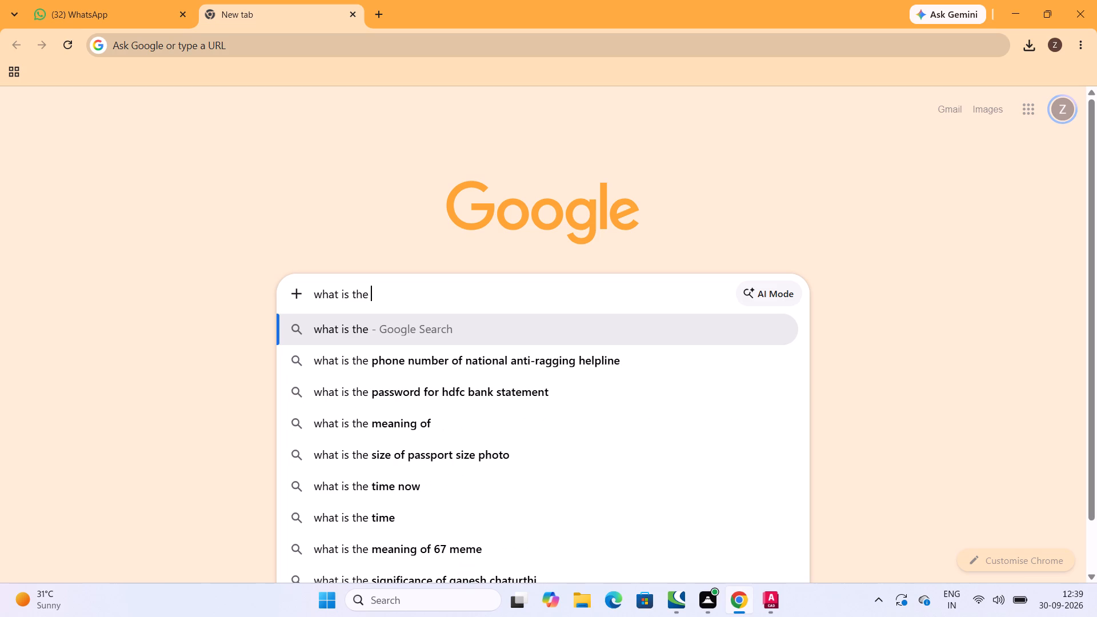
type("shoe meanio")
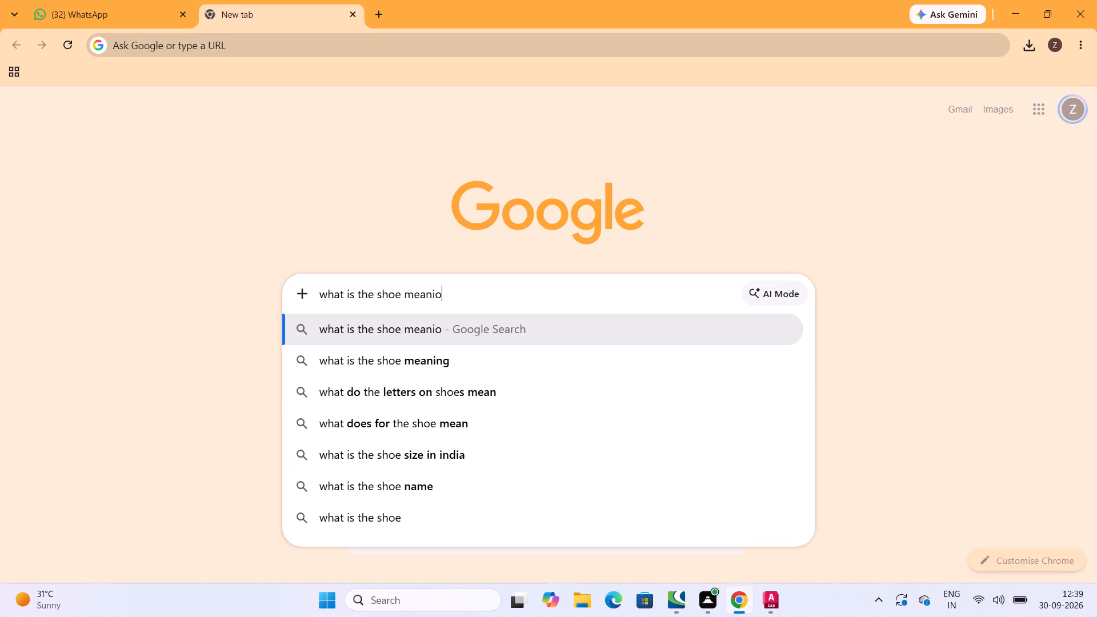
key("BackSpace")
key("BackSpace")
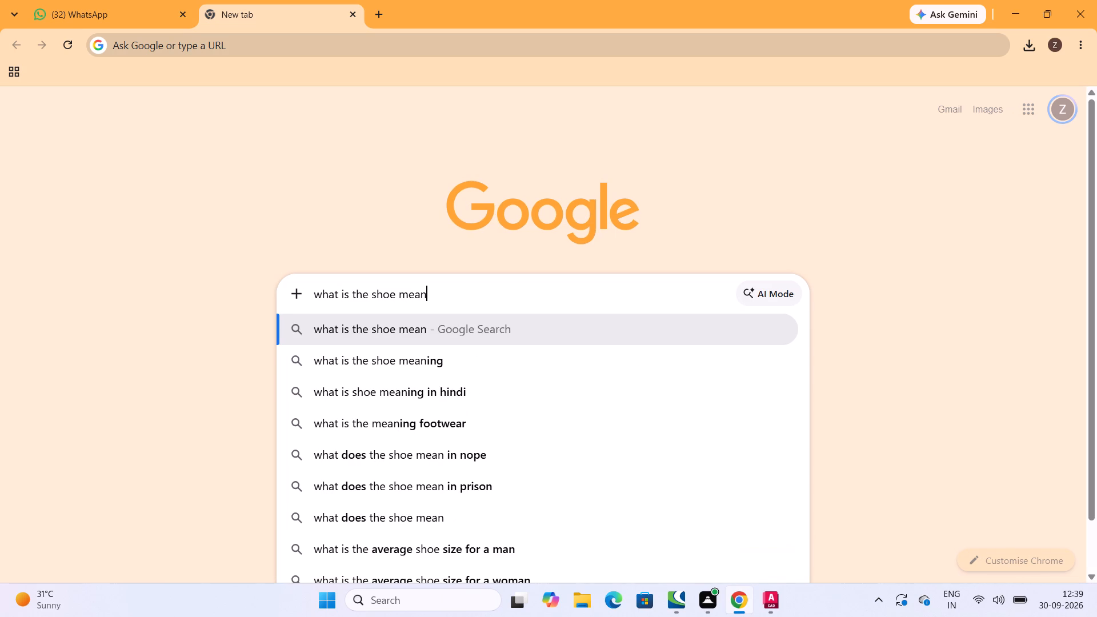
type("ing")
key("space")
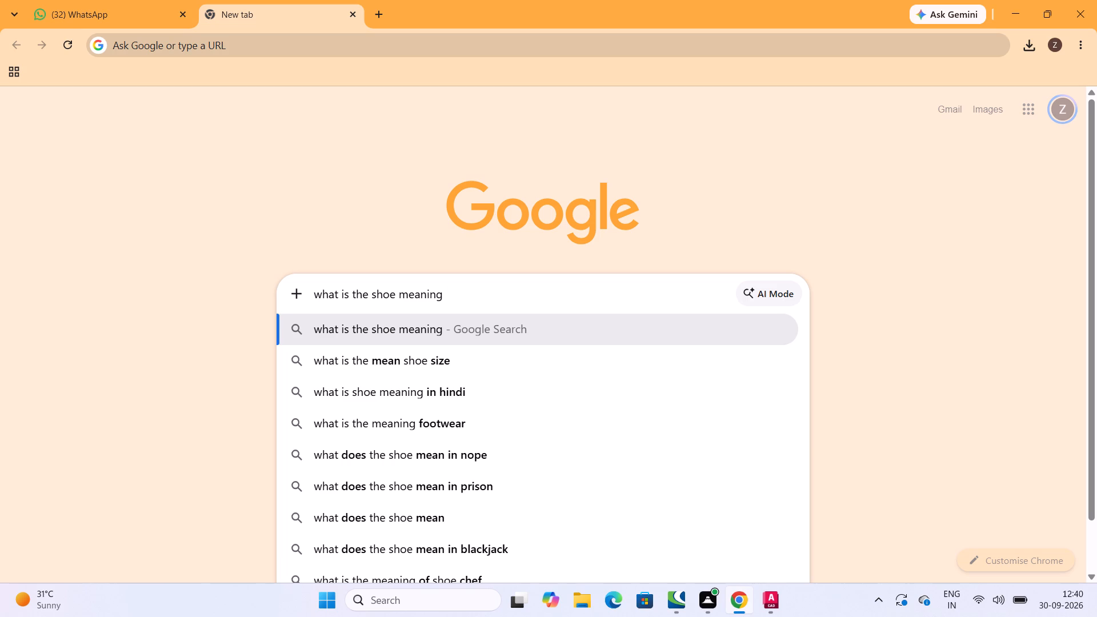
type("in constr")
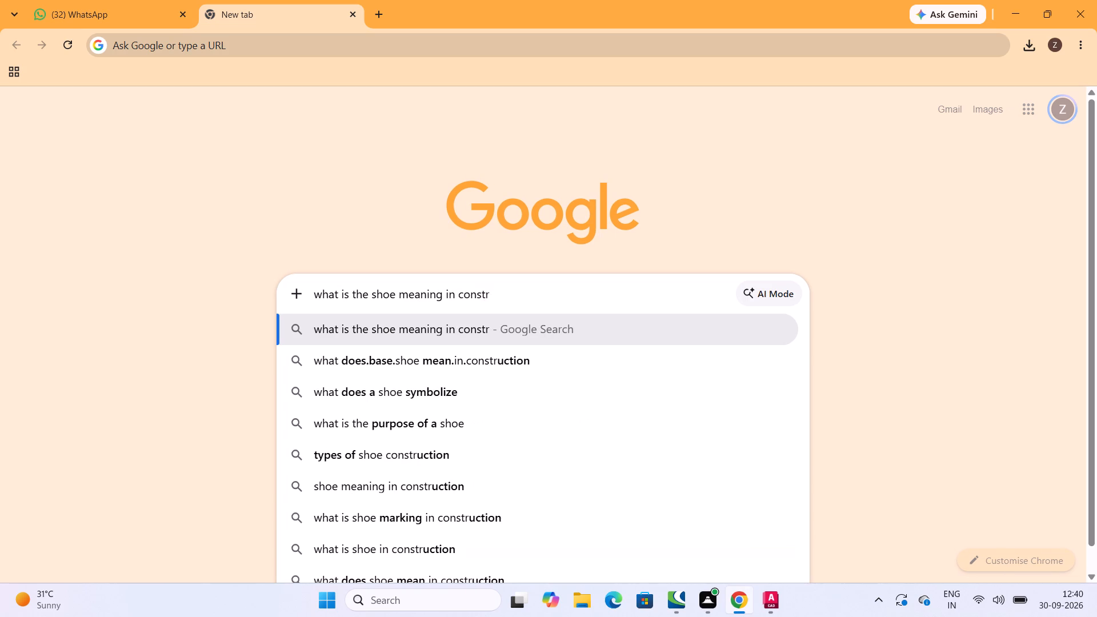
type("cu")
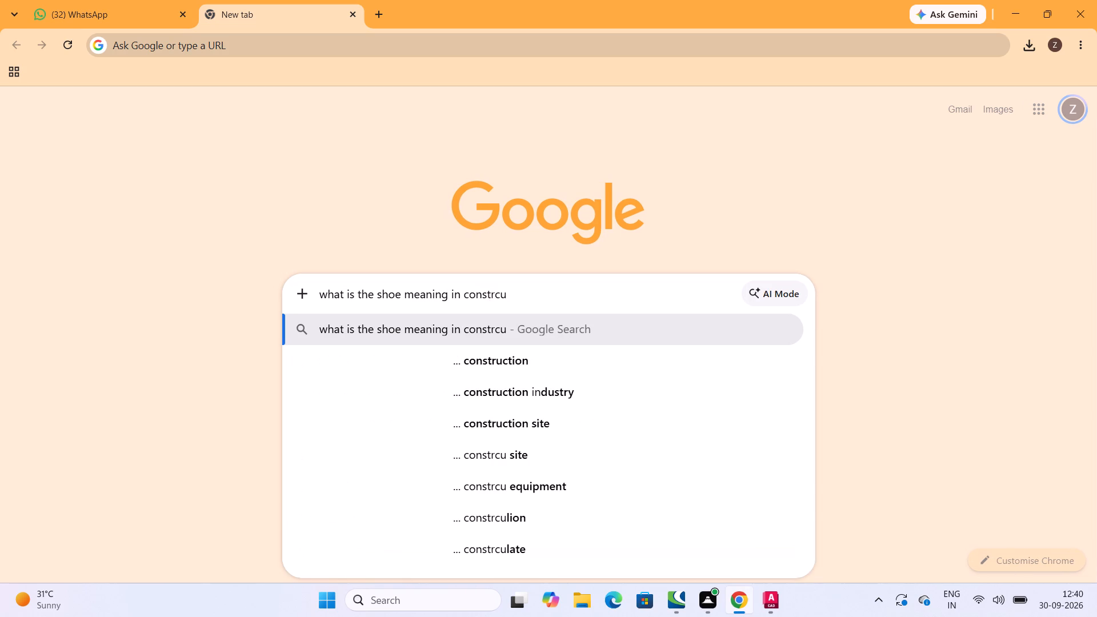
type("tion")
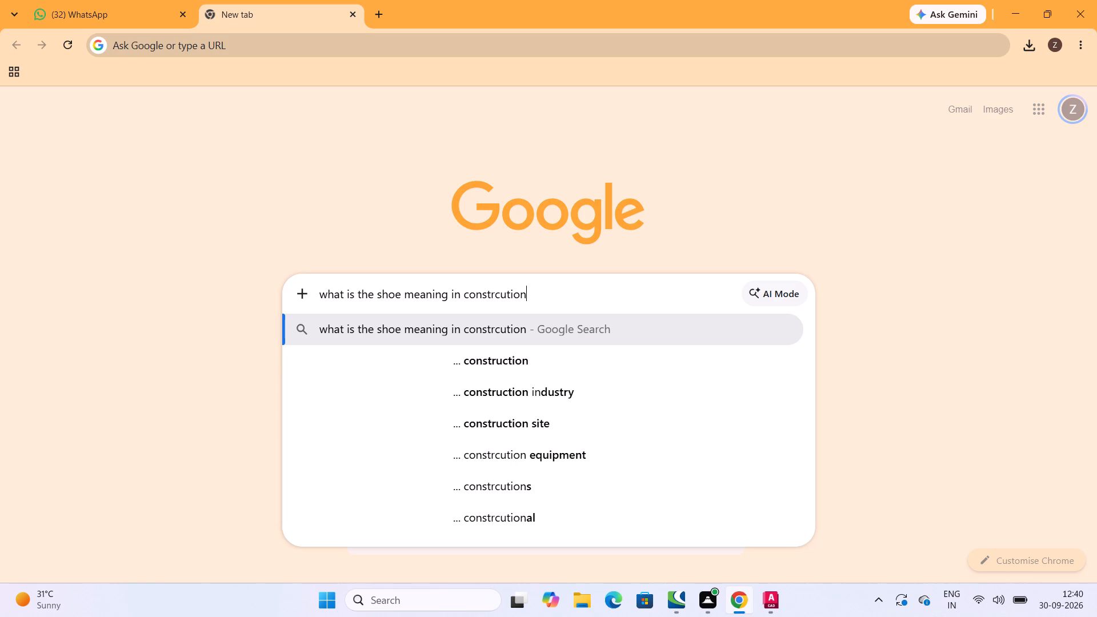
left_click(547, 354)
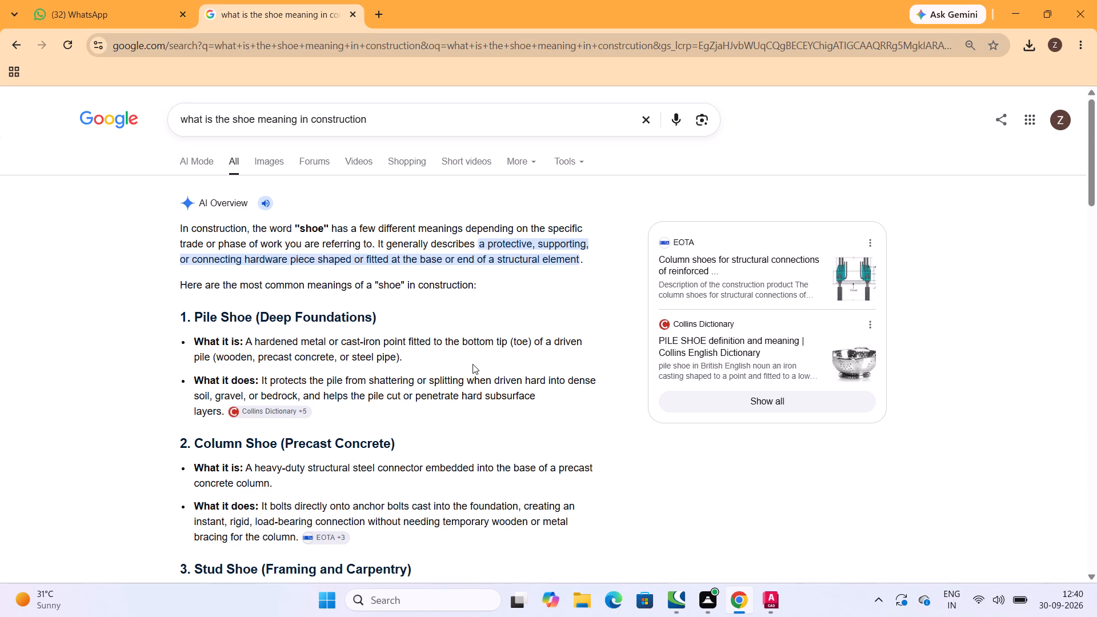
Read the overview and search results on the meanings of "shoe" in construction, including shoe footings.
scroll(474, 361, "down", 4)
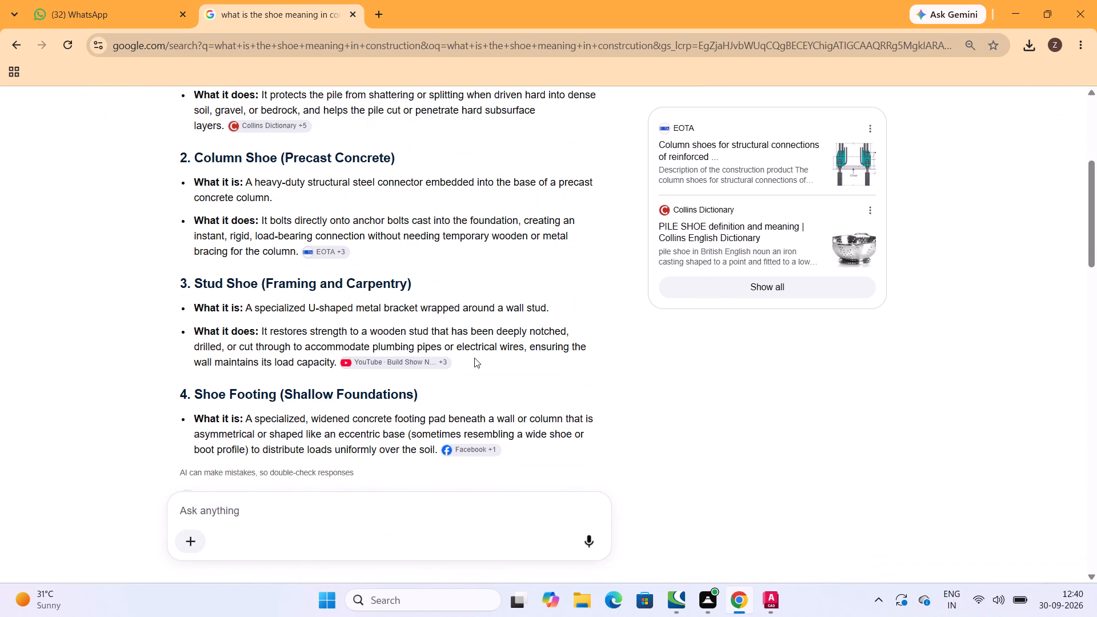
scroll(475, 356, "down", 1)
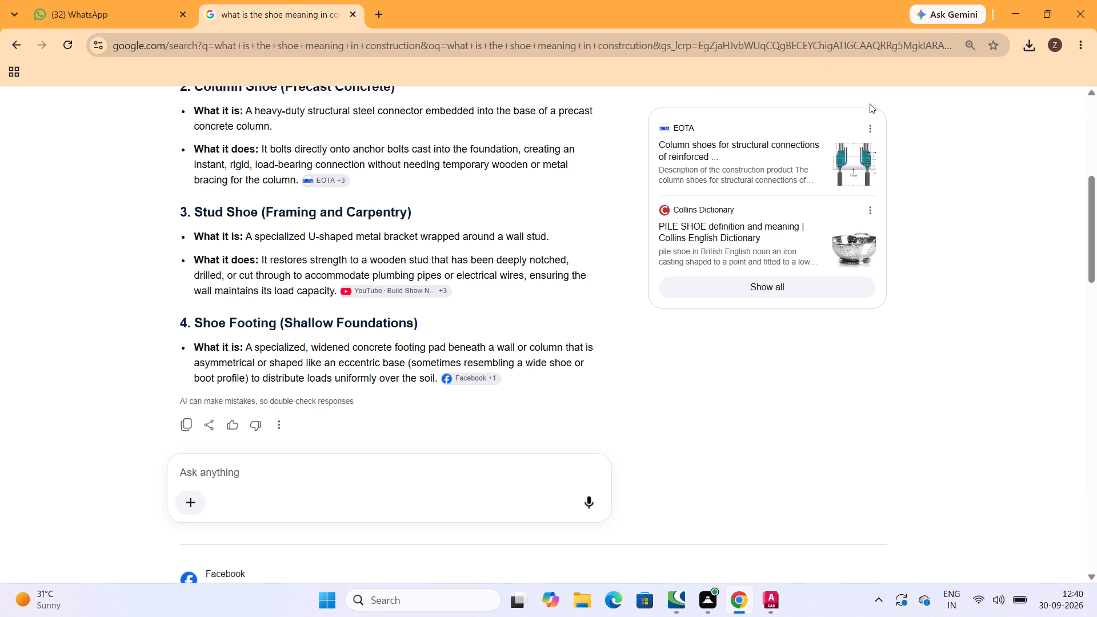
scroll(747, 330, "down", 6)
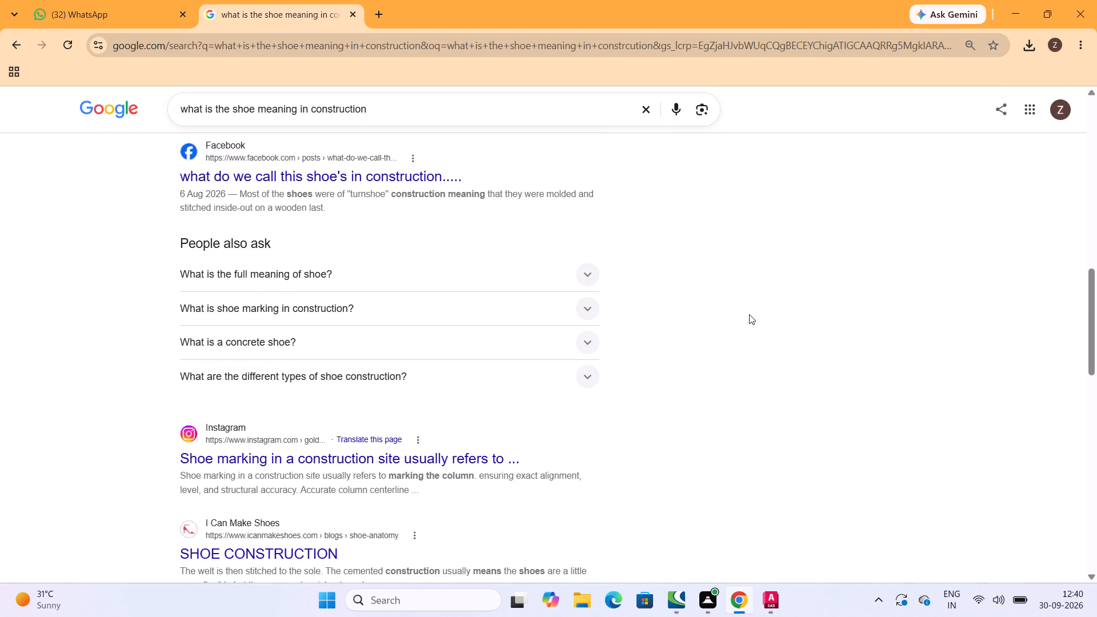
scroll(735, 303, "down", 4)
scroll(638, 326, "up", 9)
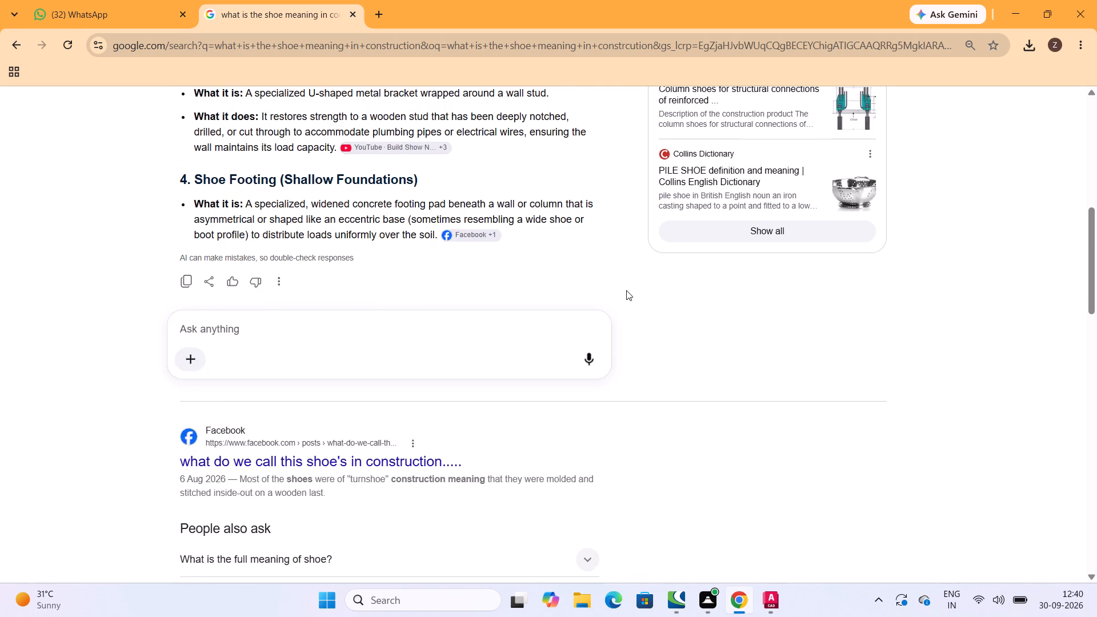
scroll(634, 281, "up", 8)
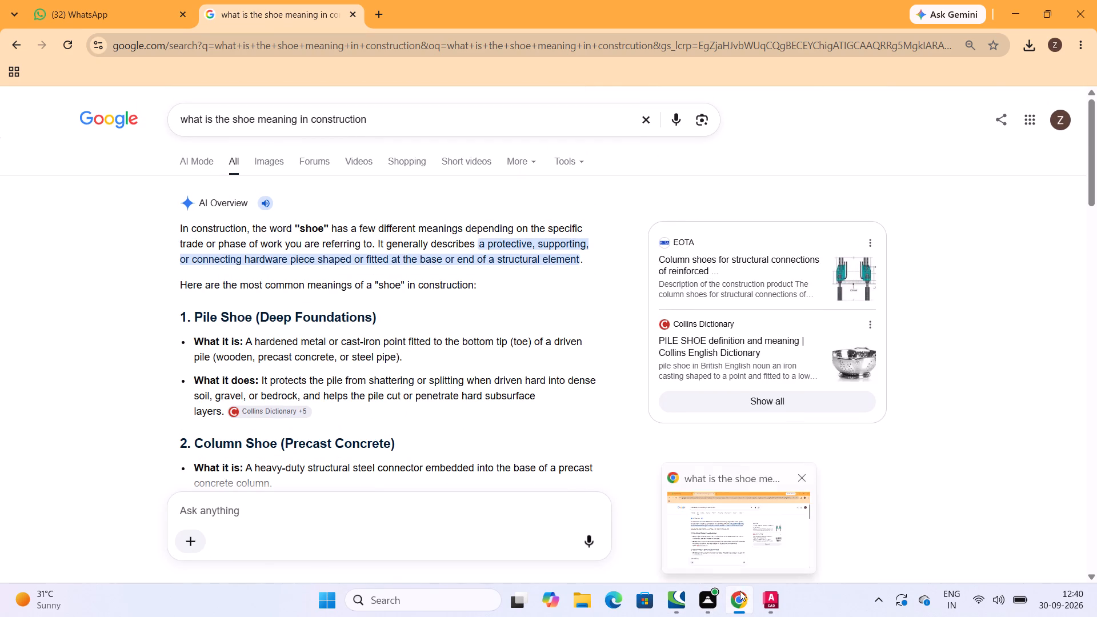
Switch to AutoCAD and review the column and footing layouts together with the isolated footing schedule.
left_click(774, 538)
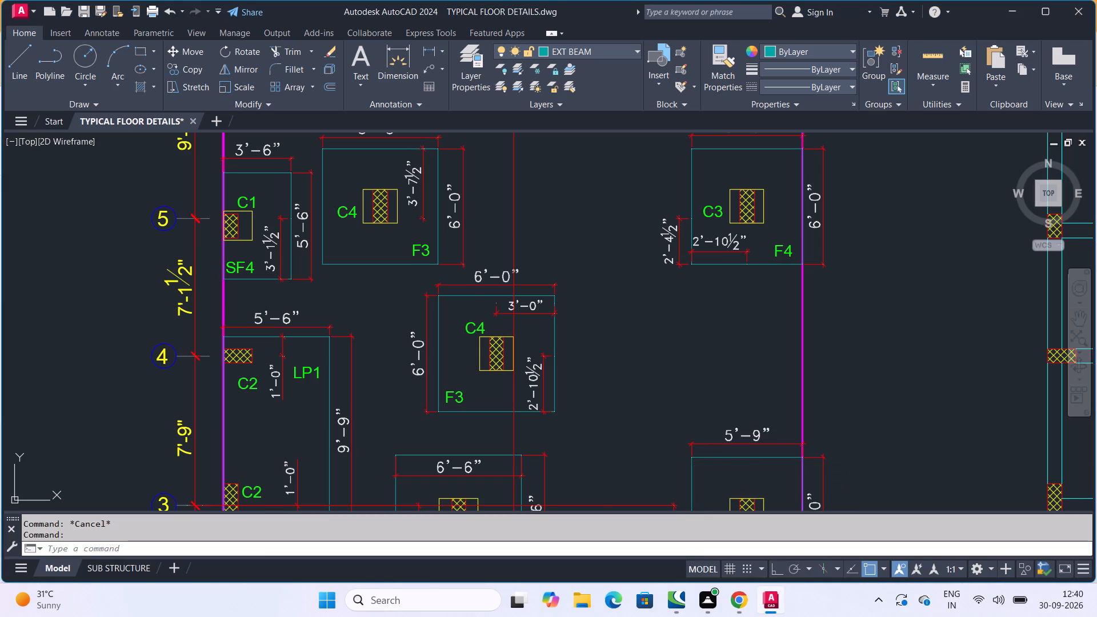
scroll(699, 432, "down", 4)
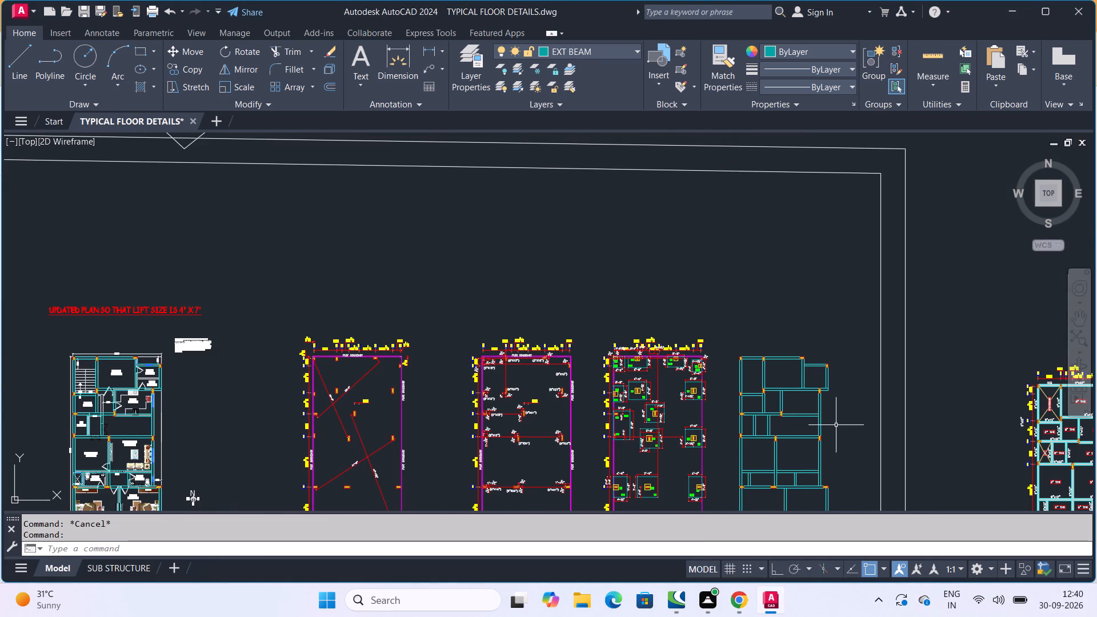
middle_click_drag(679, 359, 656, 169)
scroll(555, 252, "up", 4)
middle_click_drag(525, 274, 768, 228)
scroll(568, 255, "down", 5)
middle_click_drag(708, 203, 726, 228)
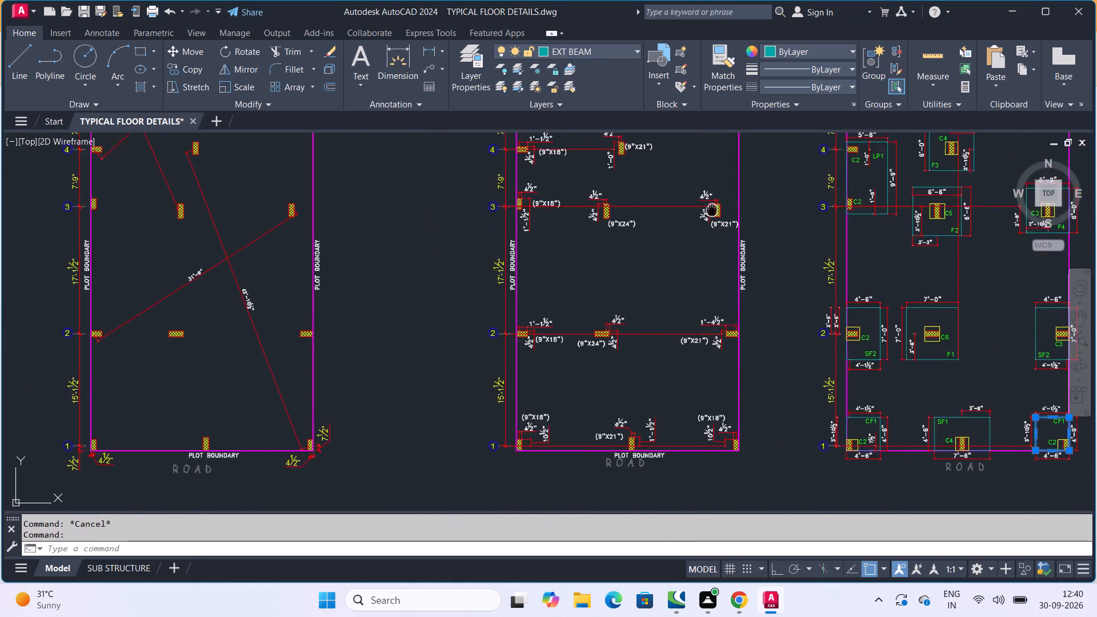
middle_click_drag(726, 228, 804, 241)
scroll(726, 228, "down", 2)
scroll(571, 279, "down", 1)
scroll(465, 338, "up", 3)
middle_click_drag(656, 352, 458, 320)
scroll(535, 331, "down", 1)
scroll(862, 349, "up", 3)
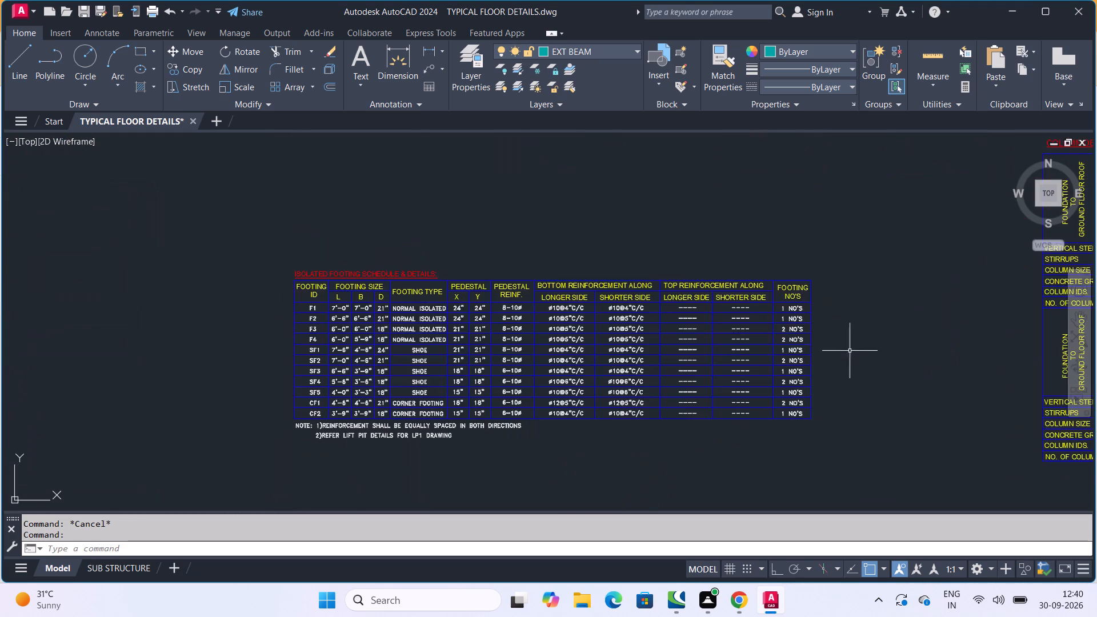
scroll(376, 316, "up", 2)
middle_click_drag(475, 325, 351, 164)
scroll(412, 227, "down", 1)
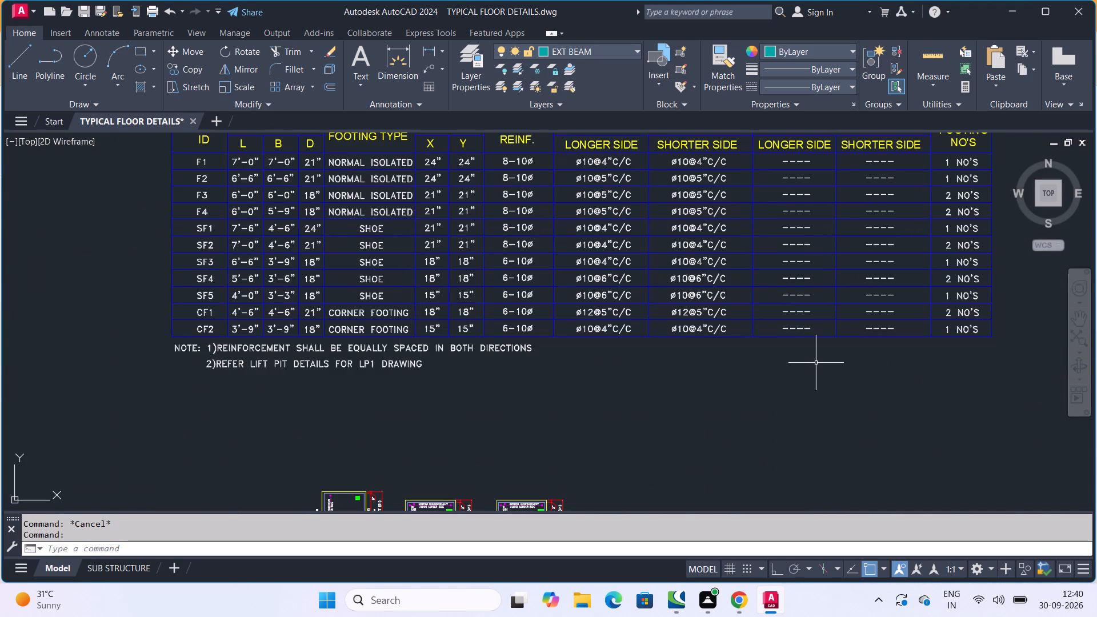
middle_click_drag(811, 360, 767, 396)
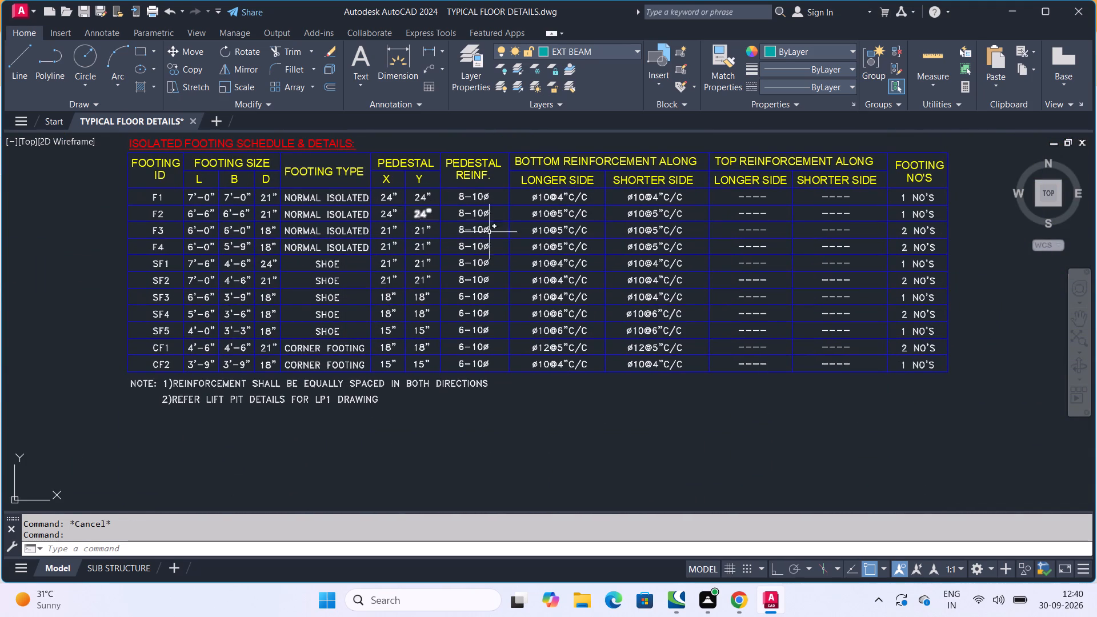
Check the unlabelled footing layout around grid 2 against the footing types, sizes and pedestals in the isolated footing schedule.
scroll(654, 257, "down", 4)
middle_click_drag(775, 335, 432, 237)
scroll(483, 252, "up", 3)
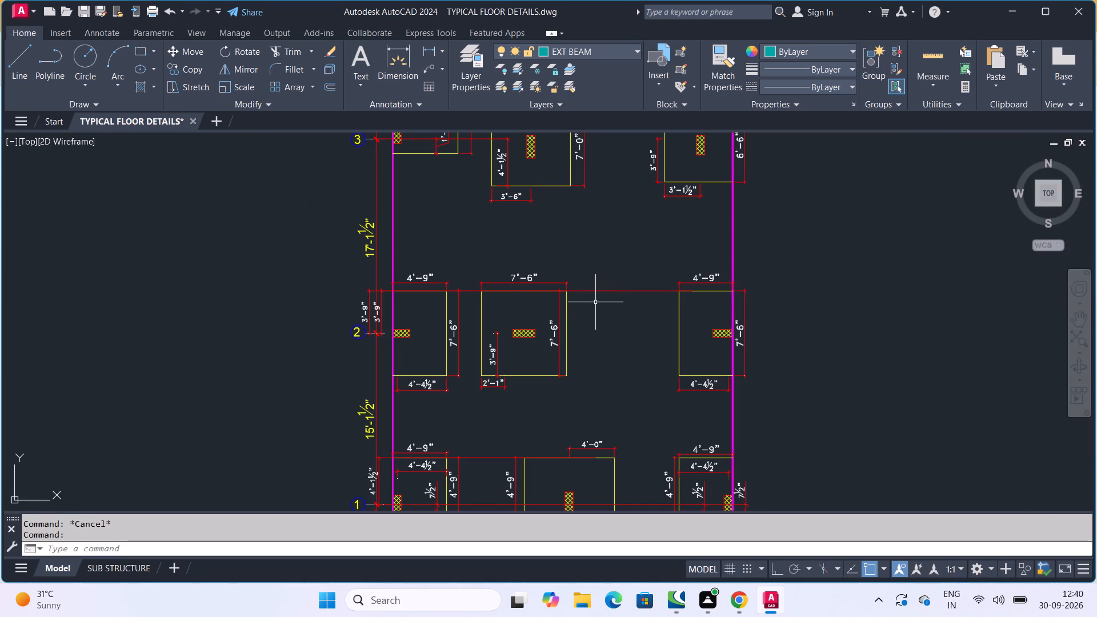
scroll(598, 296, "down", 5)
scroll(406, 268, "up", 3)
scroll(681, 328, "up", 2)
middle_click_drag(660, 327, 629, 332)
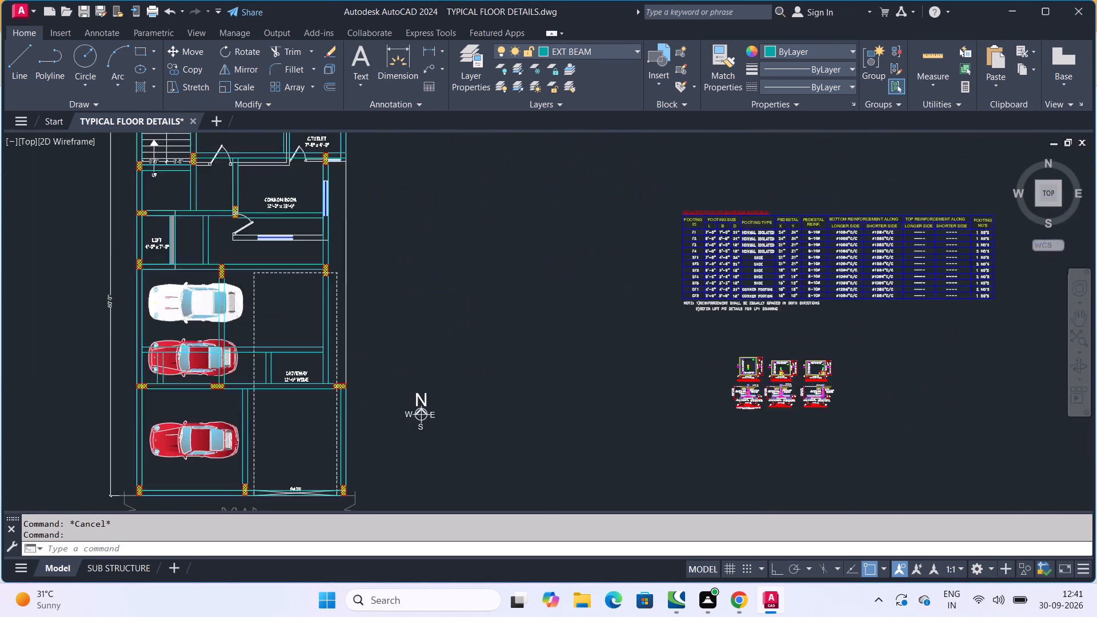
middle_click_drag(629, 332, 498, 324)
middle_click_drag(683, 233, 591, 294)
scroll(517, 202, "up", 1)
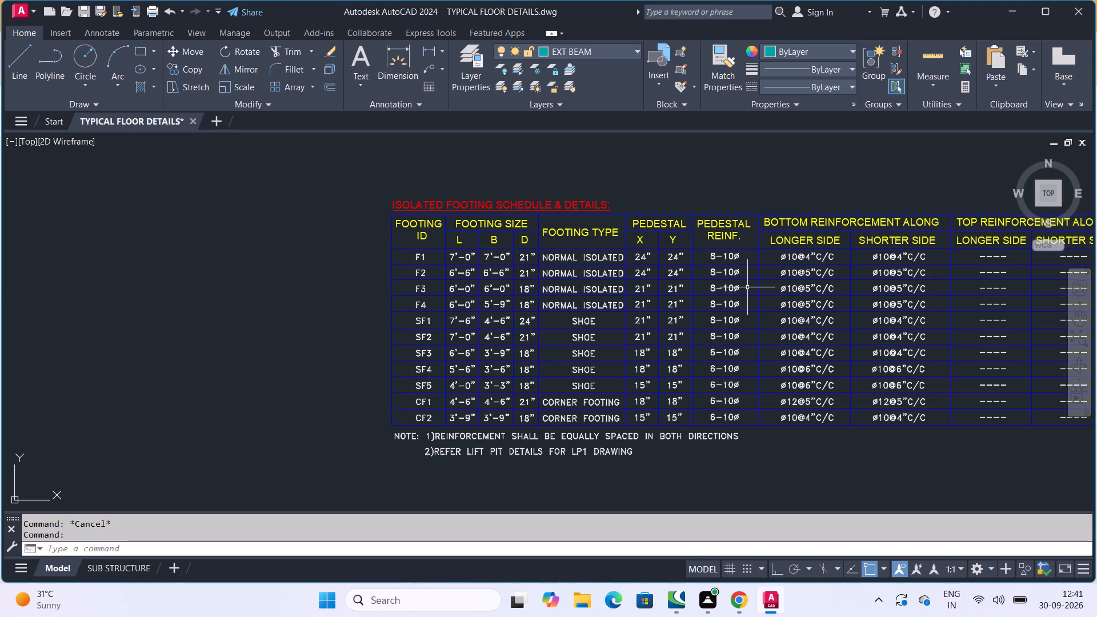
middle_click_drag(735, 281, 614, 242)
scroll(722, 277, "down", 2)
scroll(477, 203, "up", 2)
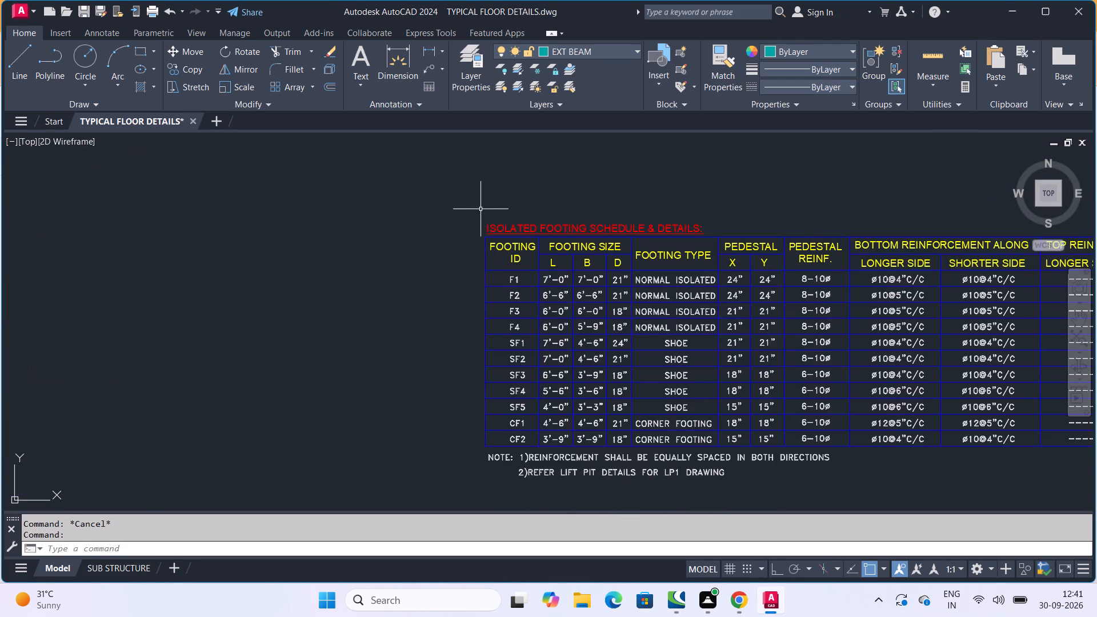
scroll(603, 311, "up", 2)
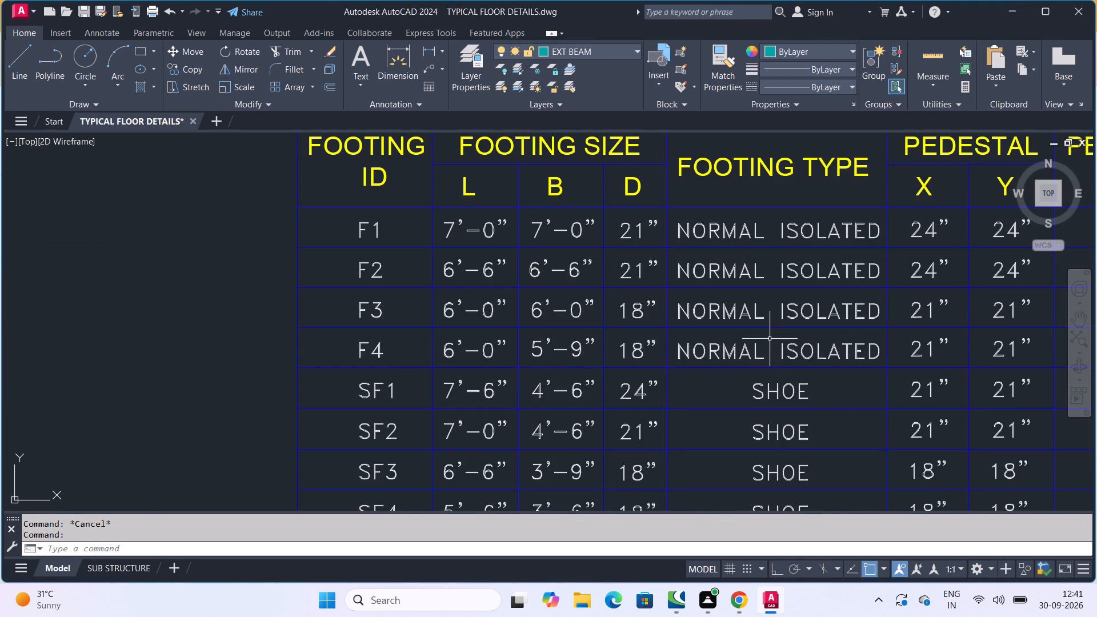
middle_click_drag(799, 334, 661, 305)
scroll(689, 311, "down", 1)
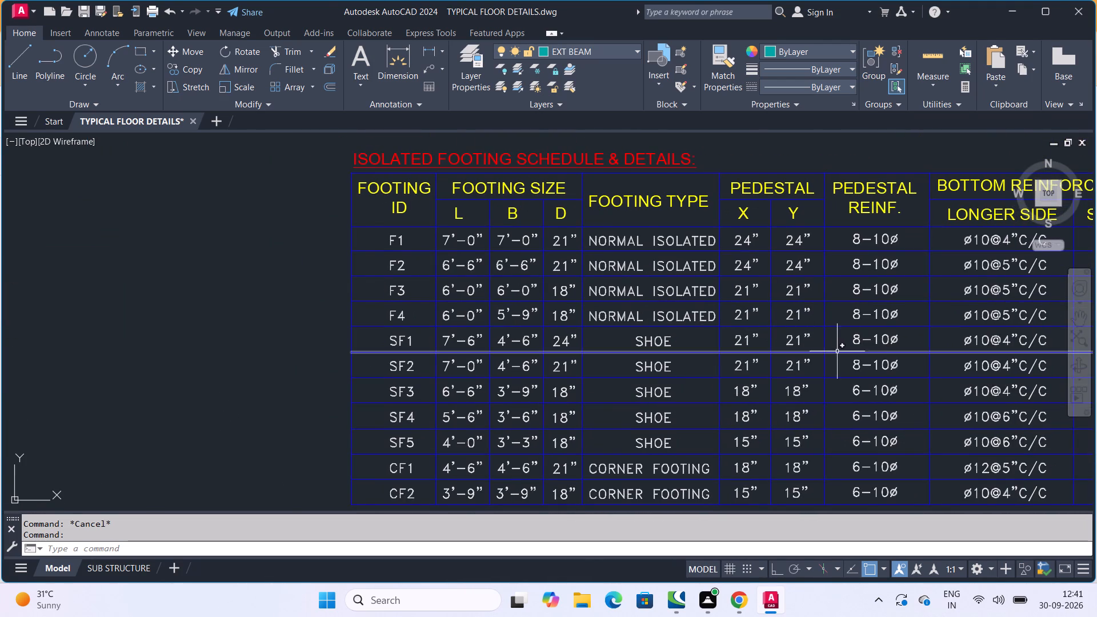
Read the column sizes, steel, stirrups and concrete grades for C1 to C6 in the column details table.
middle_click_drag(820, 347, 485, 262)
scroll(761, 334, "down", 2)
middle_click_drag(634, 319, 558, 319)
scroll(584, 319, "down", 1)
middle_click_drag(794, 293, 590, 289)
scroll(626, 221, "up", 2)
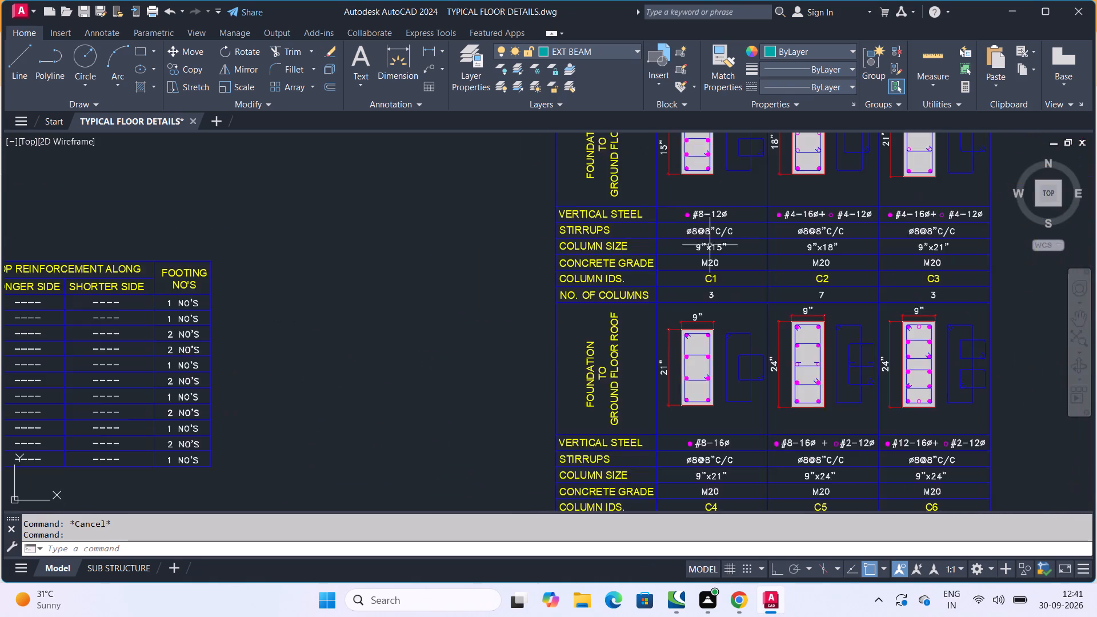
scroll(747, 255, "up", 1)
middle_click_drag(751, 260, 562, 299)
scroll(582, 290, "down", 1)
Examine the footing outlines and dimensions around grids 5 to 7 in the unlabelled footing layout.
middle_click_drag(771, 316, 482, 335)
scroll(589, 335, "down", 2)
scroll(765, 354, "up", 1)
middle_click_drag(727, 352, 548, 339)
scroll(550, 323, "up", 2)
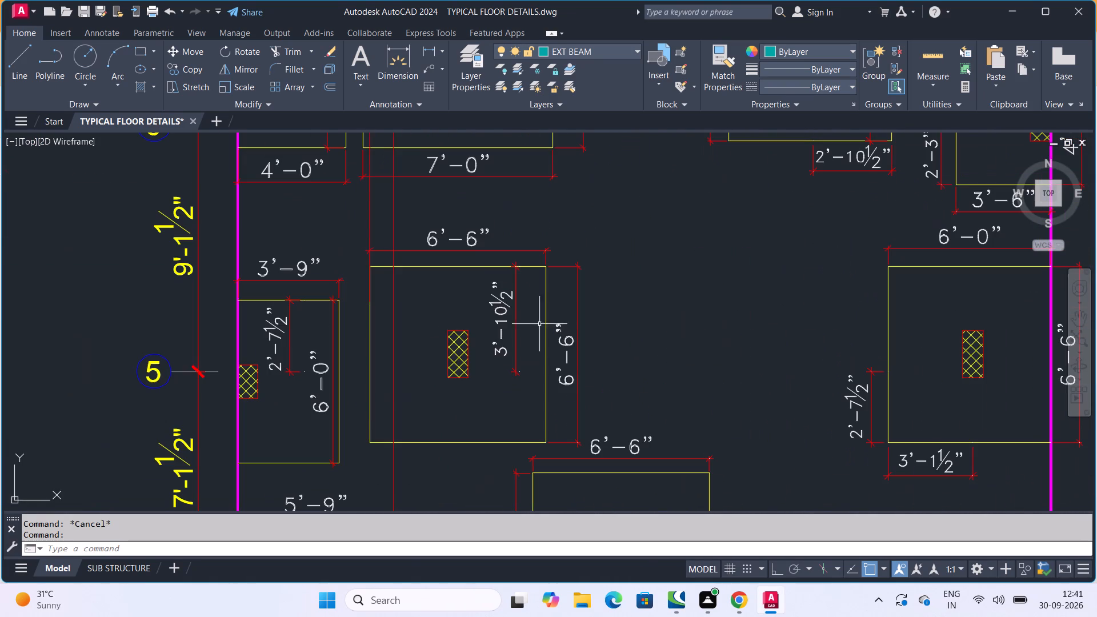
scroll(568, 322, "down", 2)
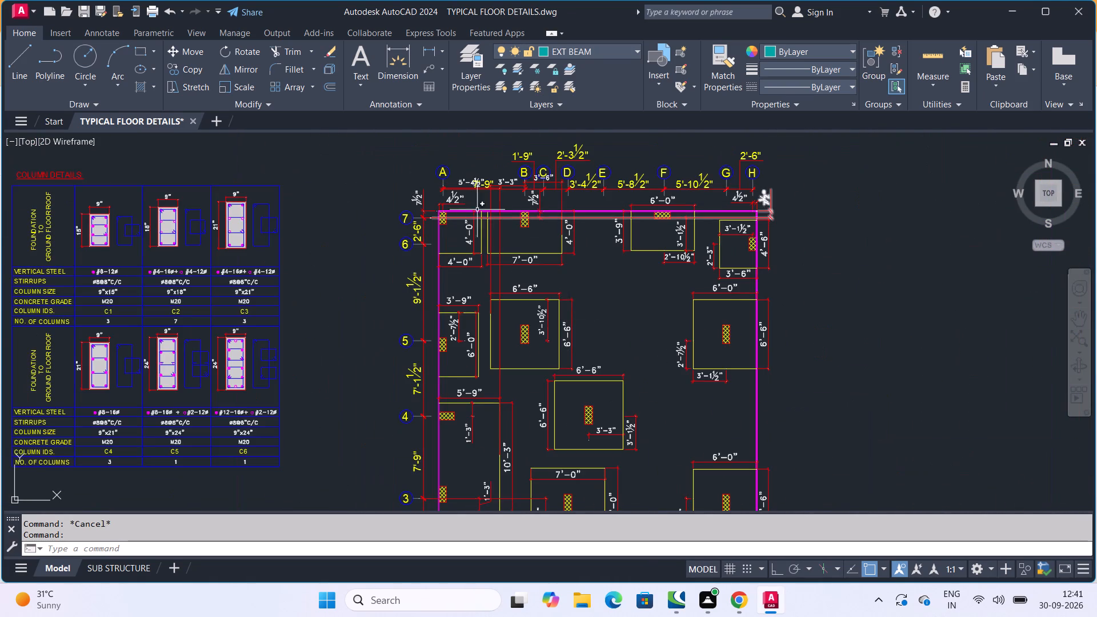
scroll(452, 195, "up", 1)
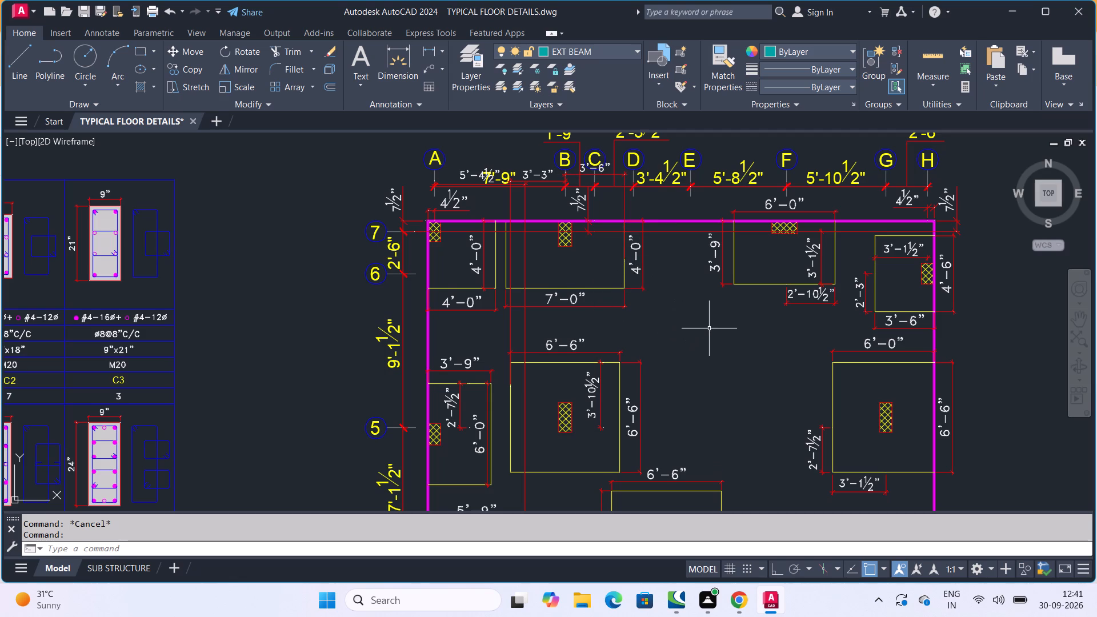
middle_click_drag(750, 348, 609, 319)
scroll(609, 318, "down", 1)
scroll(624, 252, "up", 3)
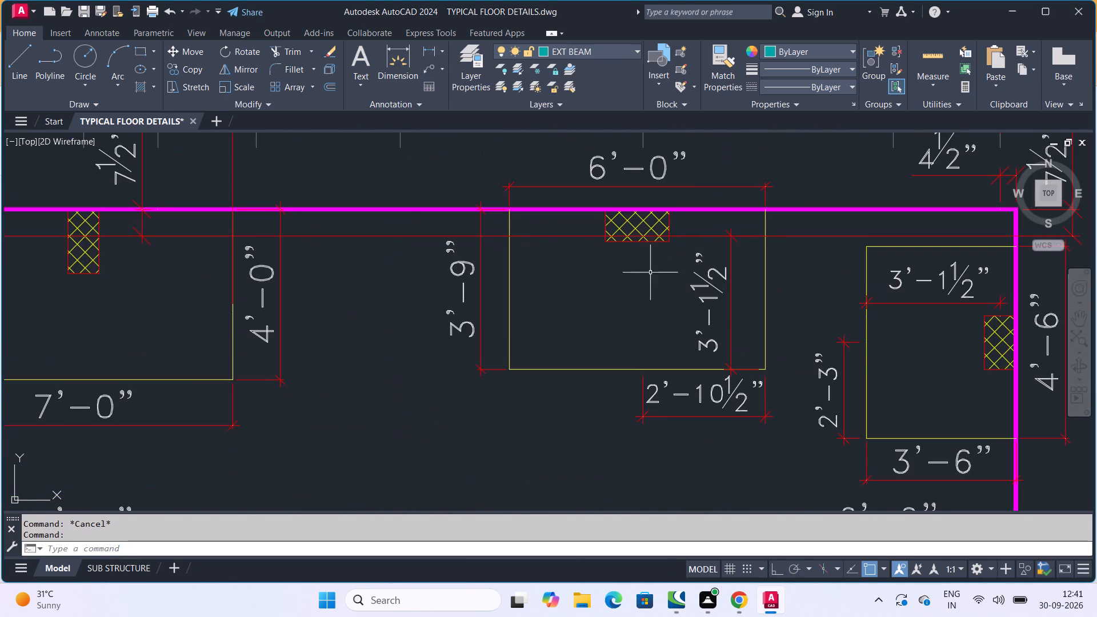
scroll(724, 306, "down", 3)
Examine the labelled footing layout from the grid 1 and 2 footings up to SF3, SF4 and SF5 near grids 6 and 7.
middle_click_drag(583, 335, 595, 234)
scroll(592, 279, "down", 2)
middle_click_drag(574, 268, 524, 415)
middle_click_drag(585, 159, 543, 303)
scroll(546, 235, "down", 1)
scroll(502, 275, "up", 3)
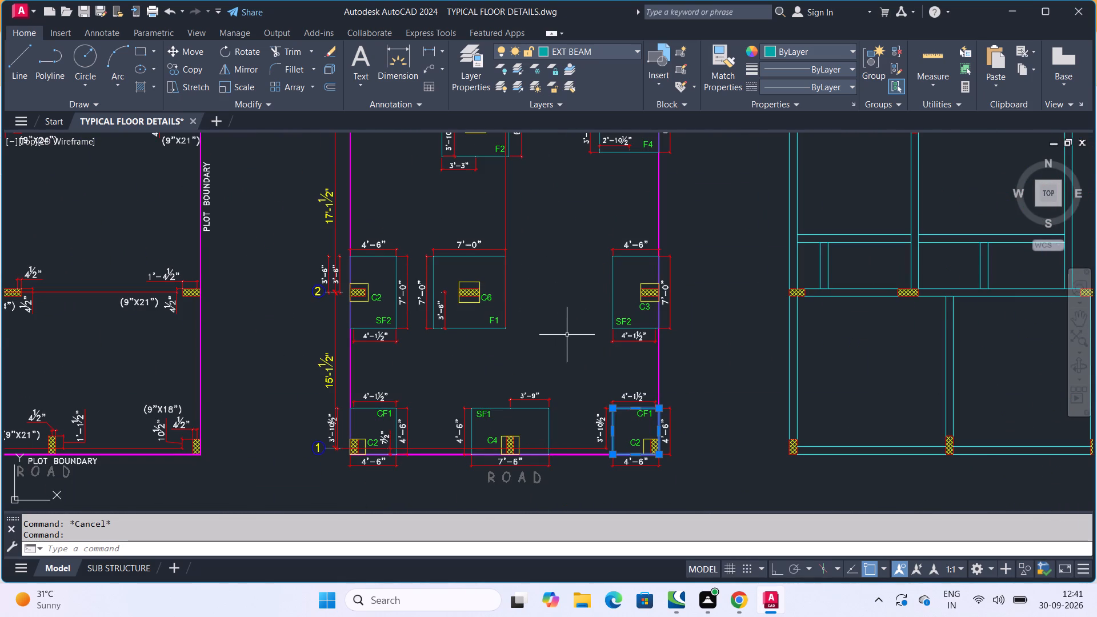
middle_click_drag(570, 289, 525, 318)
scroll(541, 308, "down", 3)
scroll(564, 231, "up", 3)
middle_click_drag(504, 225, 594, 335)
scroll(446, 234, "up", 2)
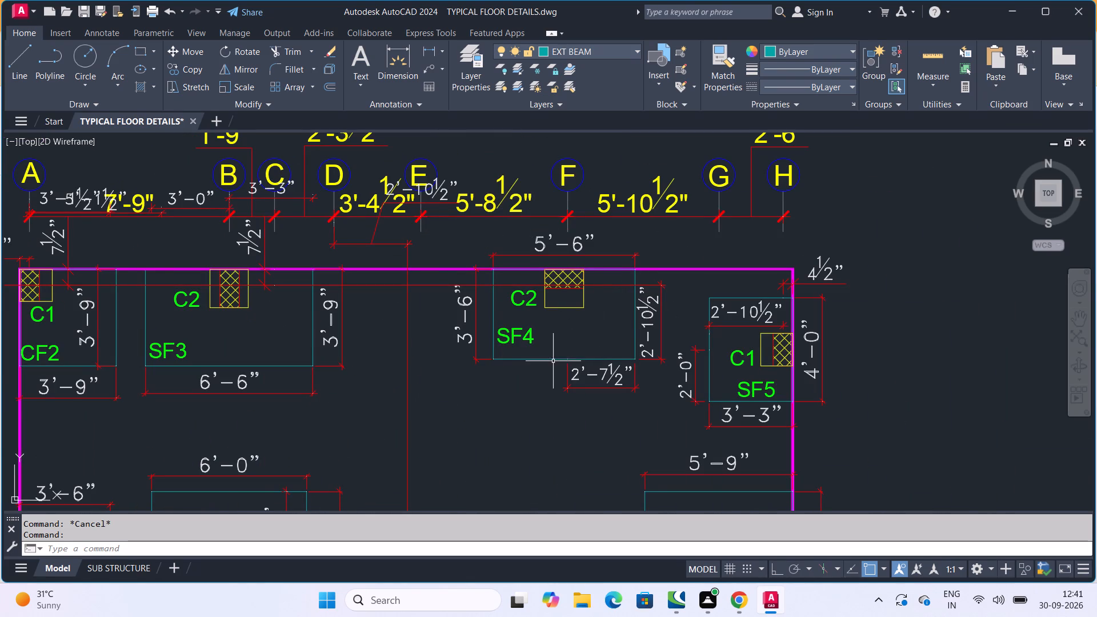
Review footing types, sizes, pedestals and reinforcement for F1 to CF2 in the isolated footing schedule.
scroll(550, 356, "down", 4)
middle_click_drag(474, 371, 572, 114)
scroll(498, 274, "down", 1)
scroll(319, 291, "down", 3)
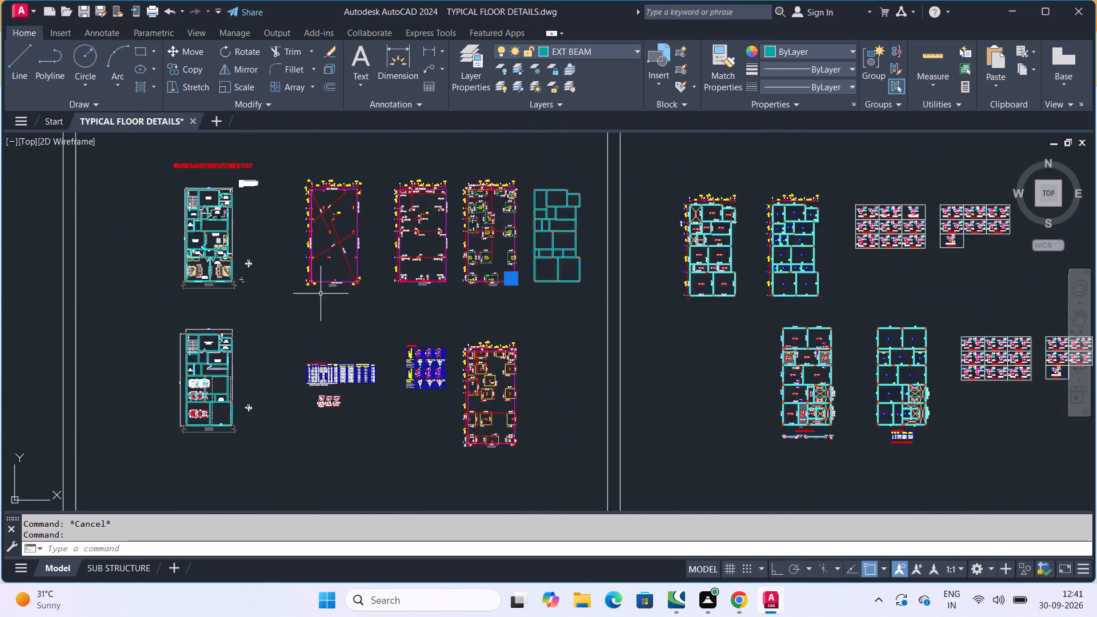
scroll(292, 293, "up", 3)
scroll(393, 283, "up", 1)
scroll(386, 279, "down", 3)
scroll(423, 328, "up", 4)
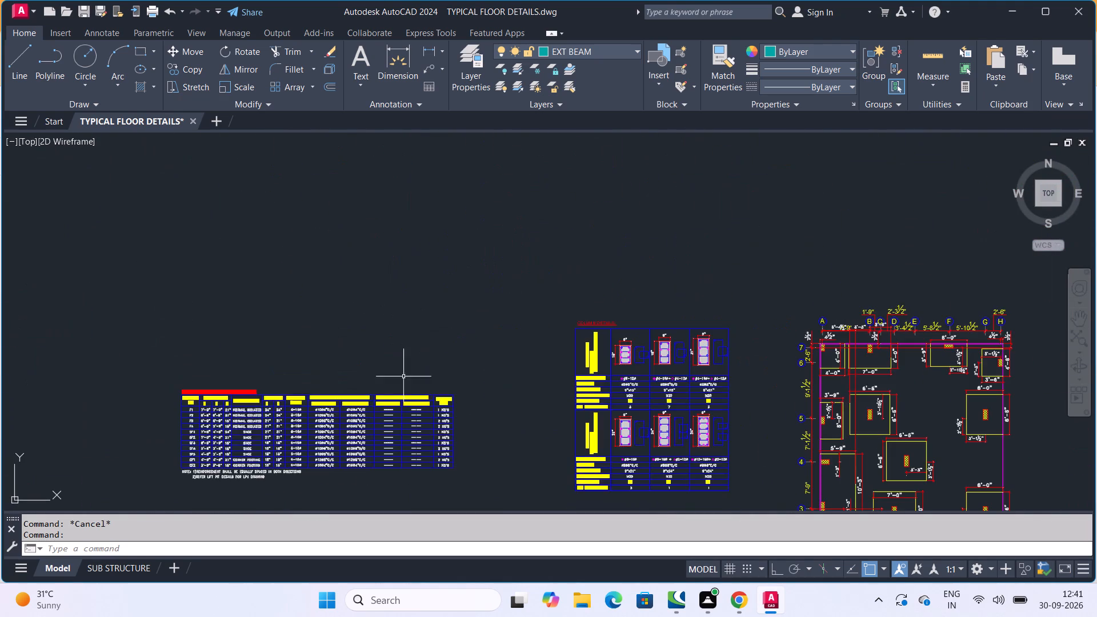
scroll(355, 400, "up", 1)
middle_click_drag(353, 400, 467, 201)
scroll(241, 253, "up", 1)
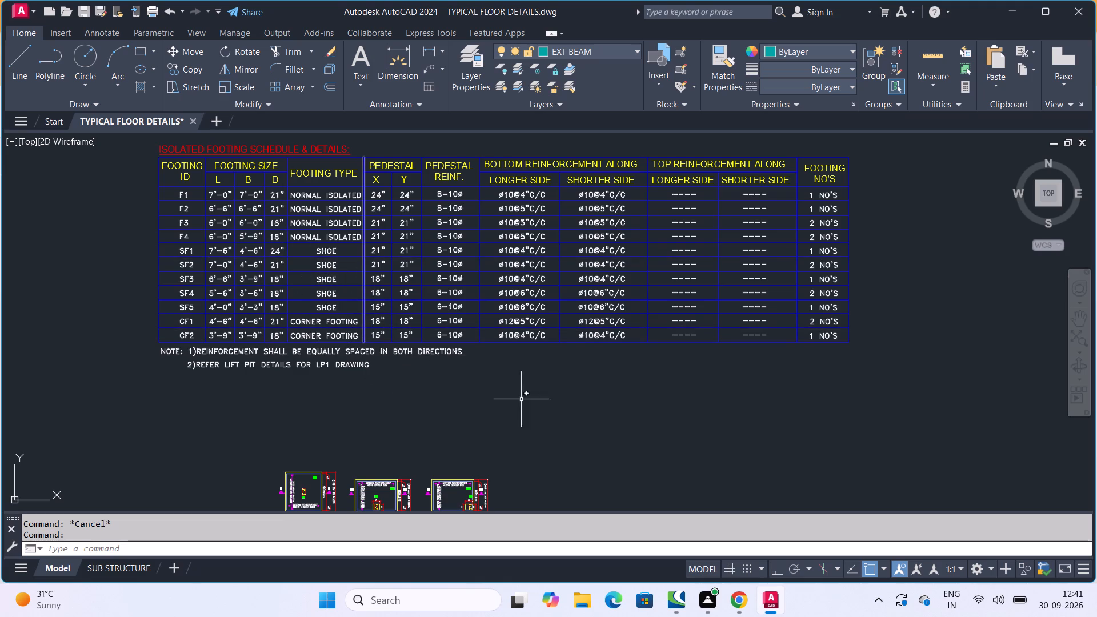
Examine the beam sizes and slab thicknesses in the floor framing layout around grids 3 and 4.
scroll(690, 424, "down", 1)
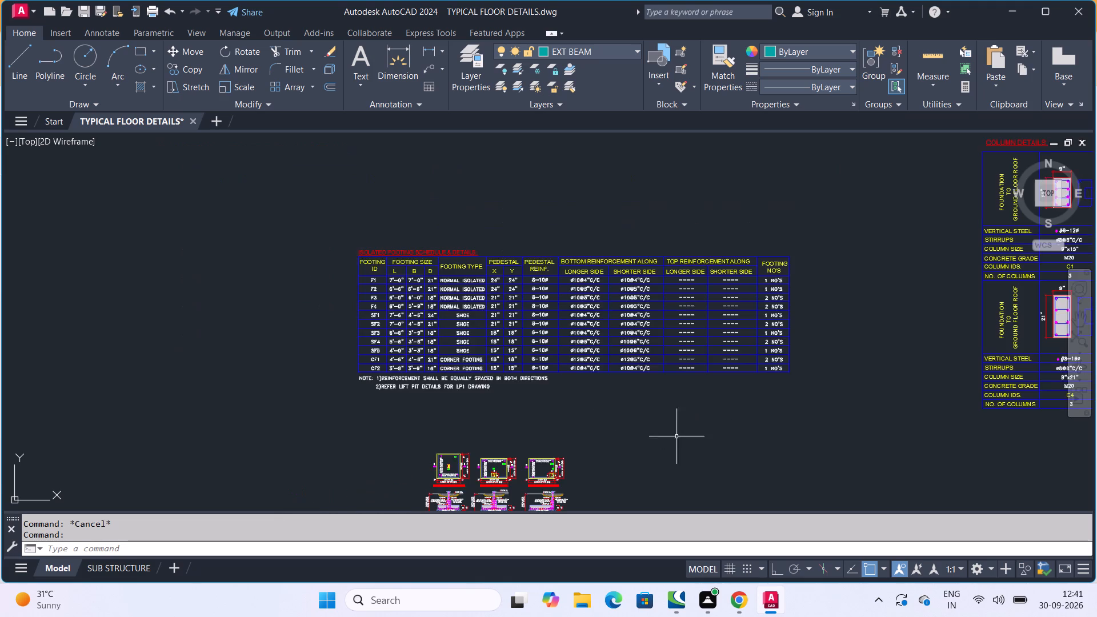
middle_click_drag(687, 434, 502, 501)
scroll(676, 436, "down", 3)
scroll(559, 436, "down", 2)
middle_click_drag(590, 406, 518, 257)
middle_click_drag(691, 289, 547, 375)
scroll(560, 334, "up", 3)
scroll(502, 230, "up", 3)
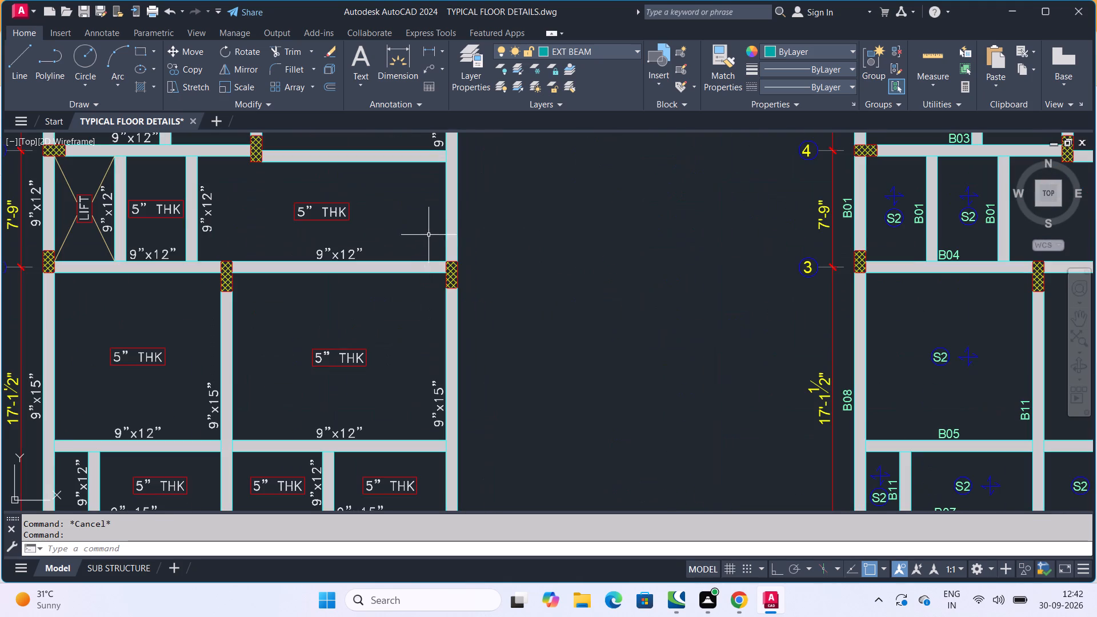
scroll(419, 249, "down", 2)
scroll(360, 302, "down", 1)
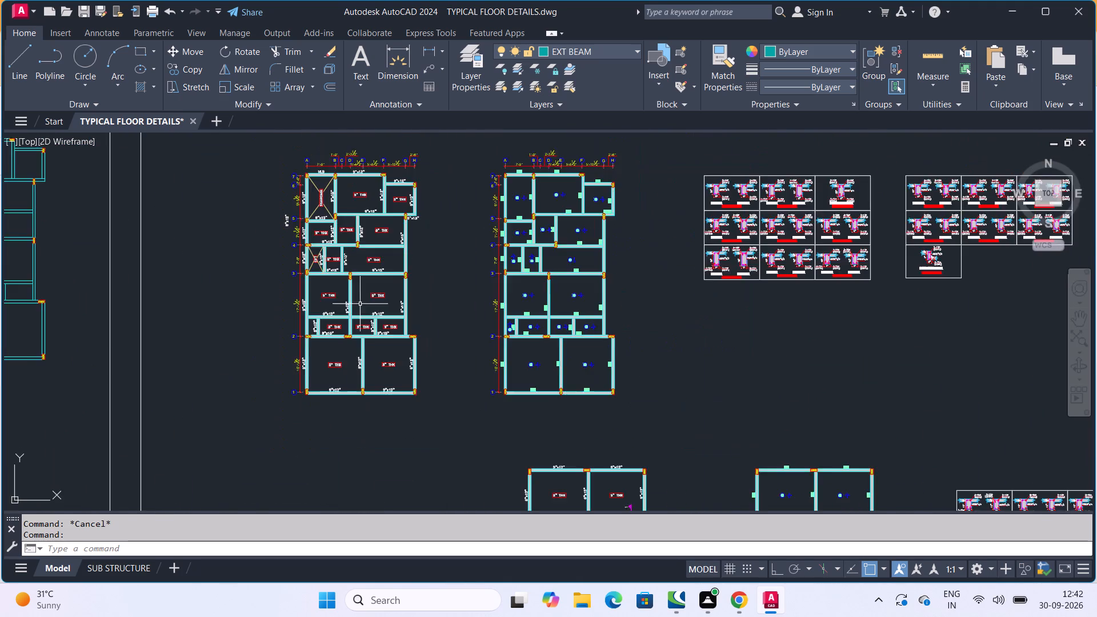
Survey the column, footing and beam layouts inside the double-line frame and the framing plans beyond it.
middle_click_drag(342, 298, 589, 254)
scroll(371, 302, "down", 2)
scroll(255, 233, "up", 2)
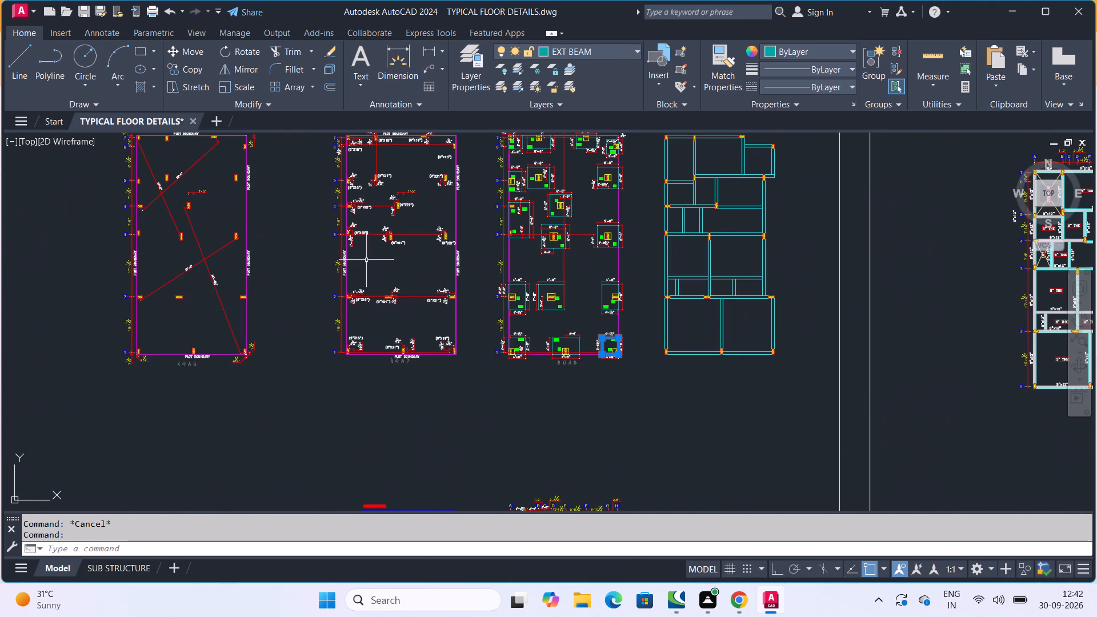
scroll(403, 313, "down", 2)
scroll(204, 258, "up", 1)
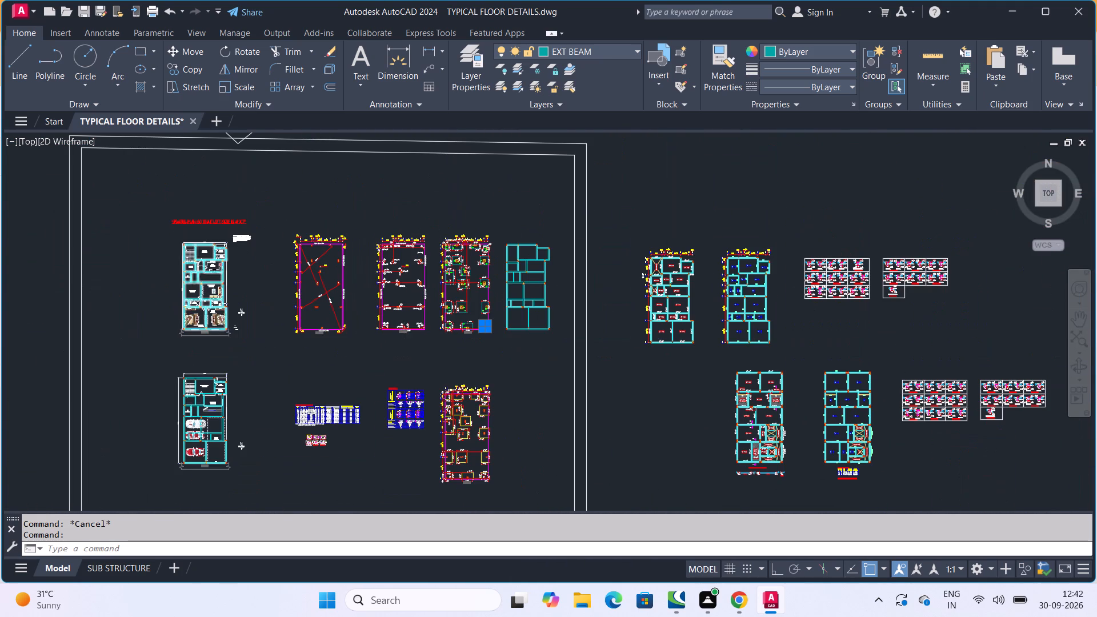
scroll(494, 438, "up", 3)
middle_click_drag(436, 404, 334, 302)
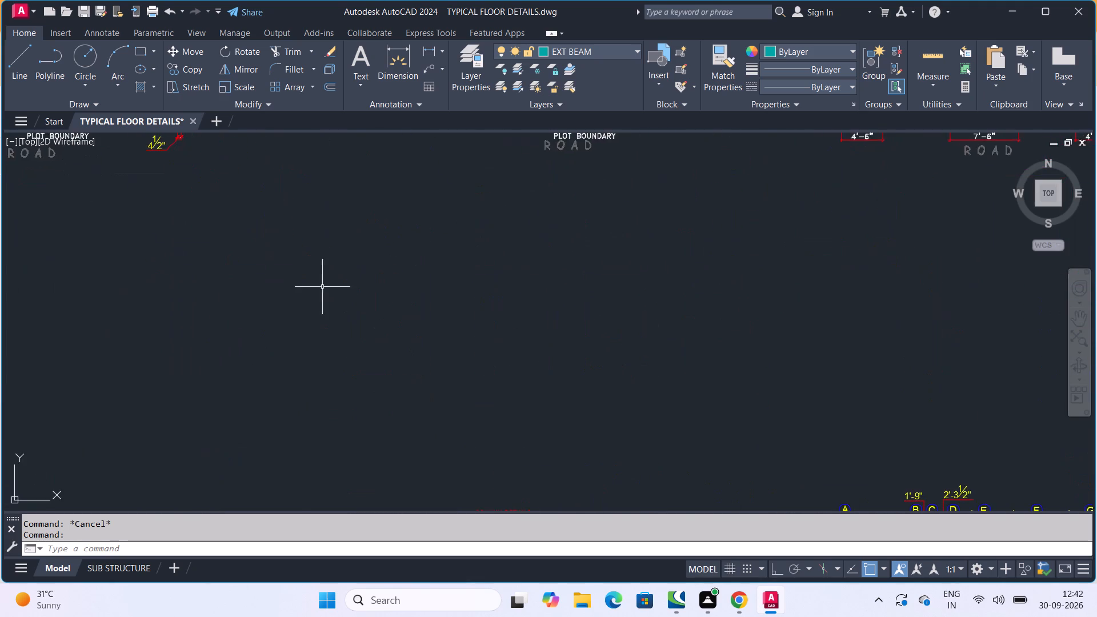
scroll(317, 283, "down", 4)
middle_click_drag(582, 360, 463, 336)
scroll(608, 173, "up", 1)
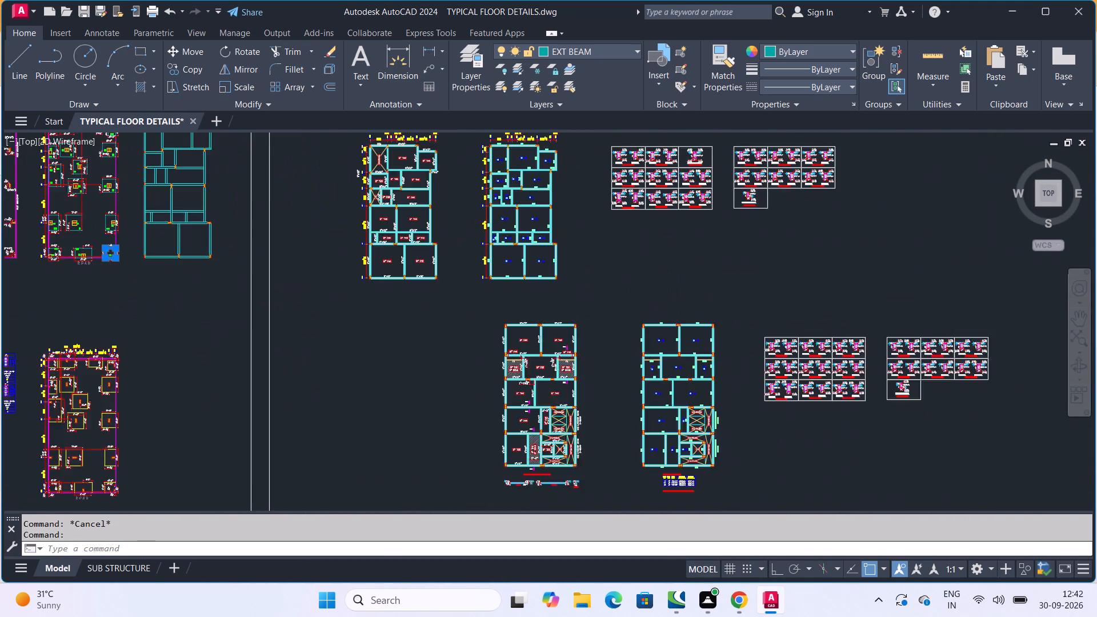
Copy all plans, footing layouts, schedules and column details inside the double-line frame, leaving out the frame itself.
scroll(605, 170, "up", 3)
scroll(693, 230, "down", 3)
scroll(560, 230, "down", 4)
left_click_drag(332, 187, 351, 201)
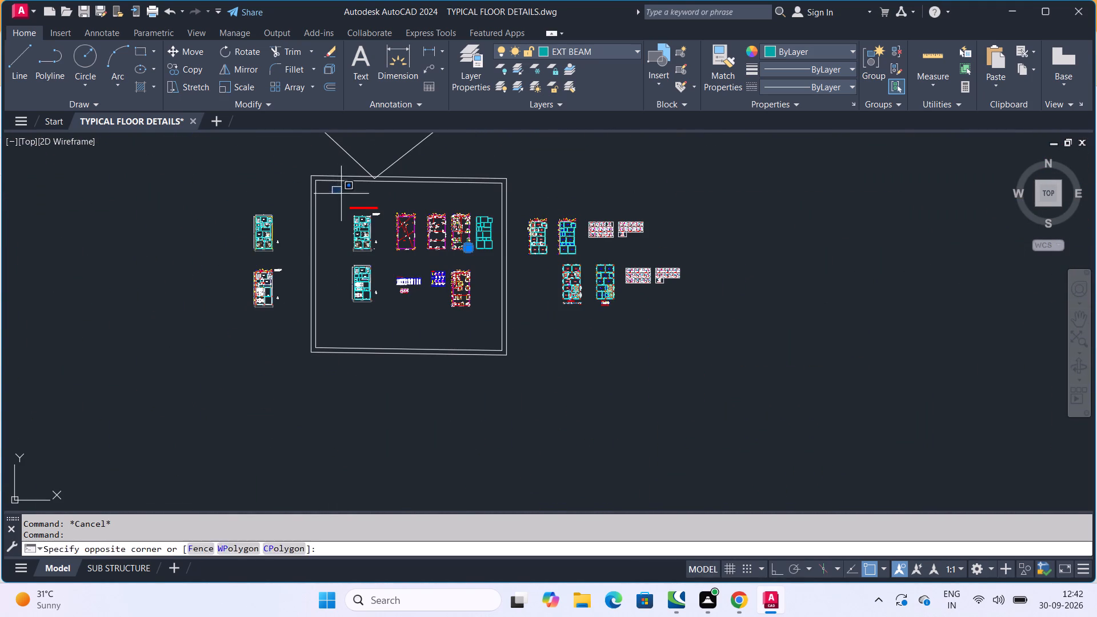
left_click_drag(351, 201, 470, 319)
left_click(336, 194)
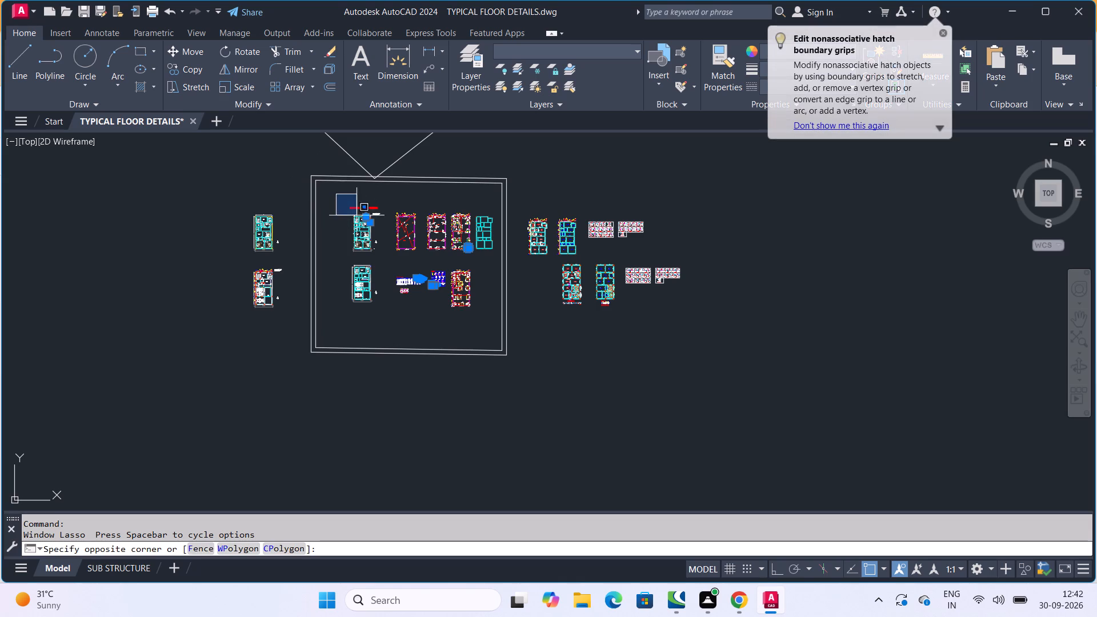
left_click(498, 332)
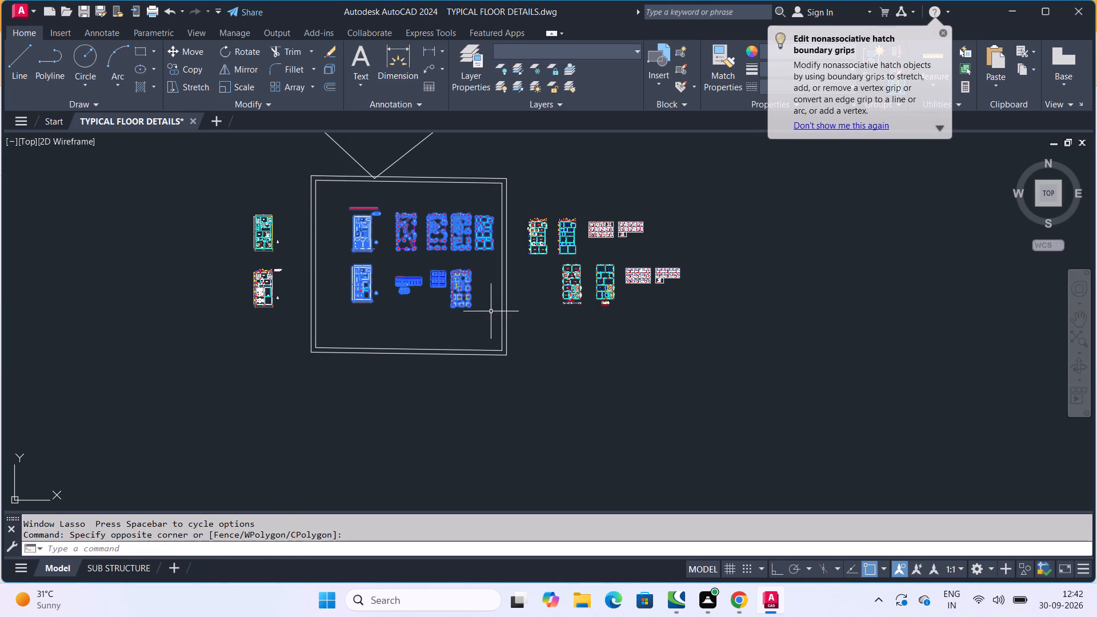
key("ctrl+c")
Create a new blank drawing and paste the copied plans at insertion point 0,0.
left_click(218, 119)
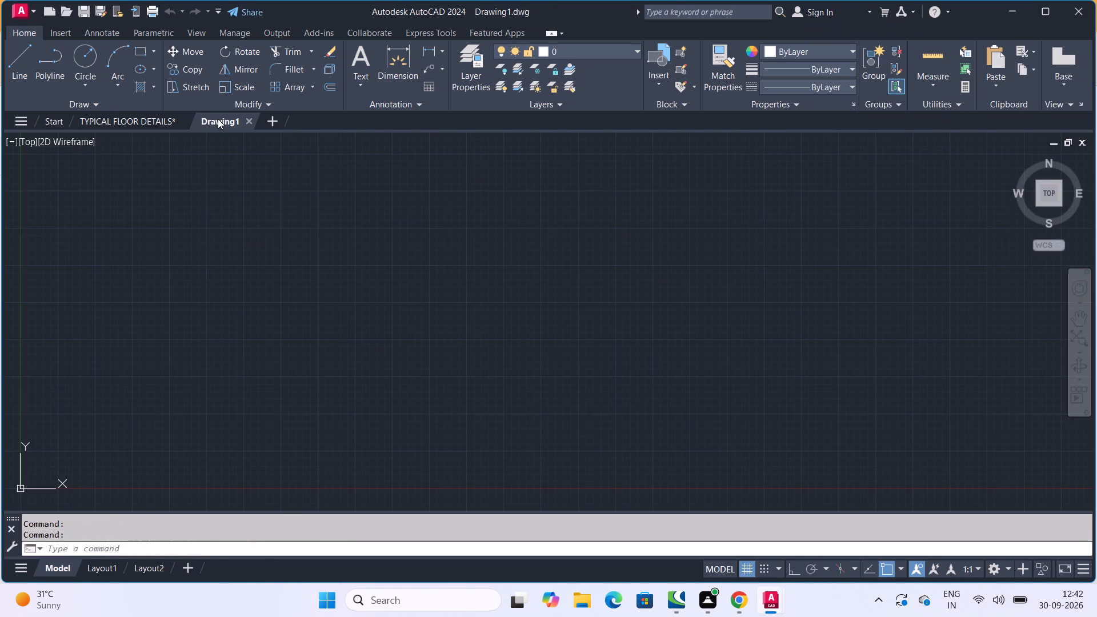
key("ctrl+v")
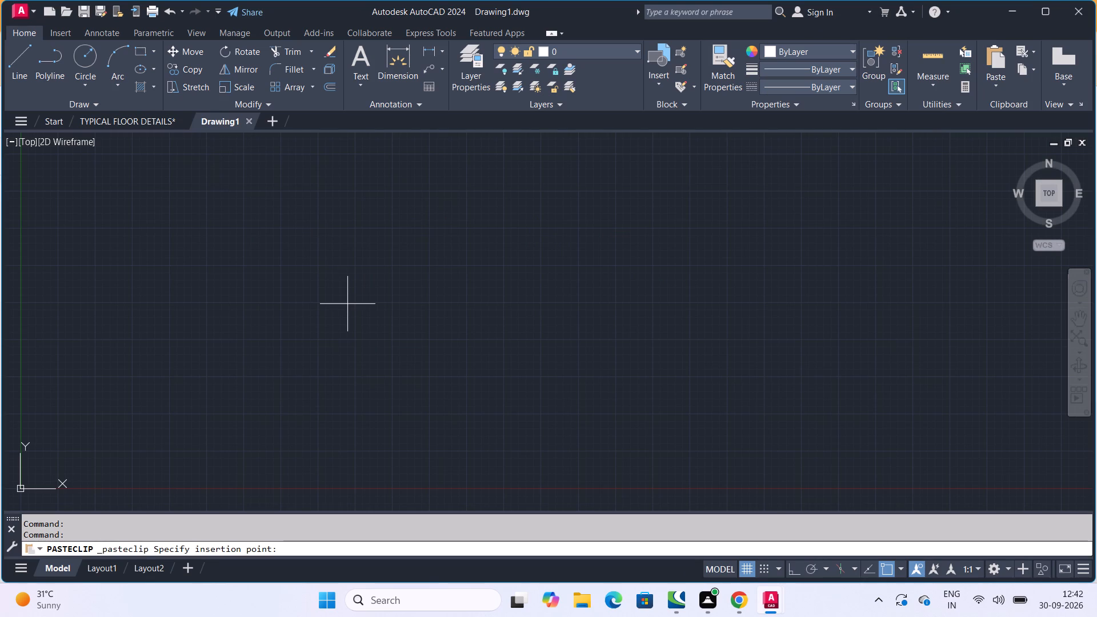
key("0")
type(",0")
key("Return")
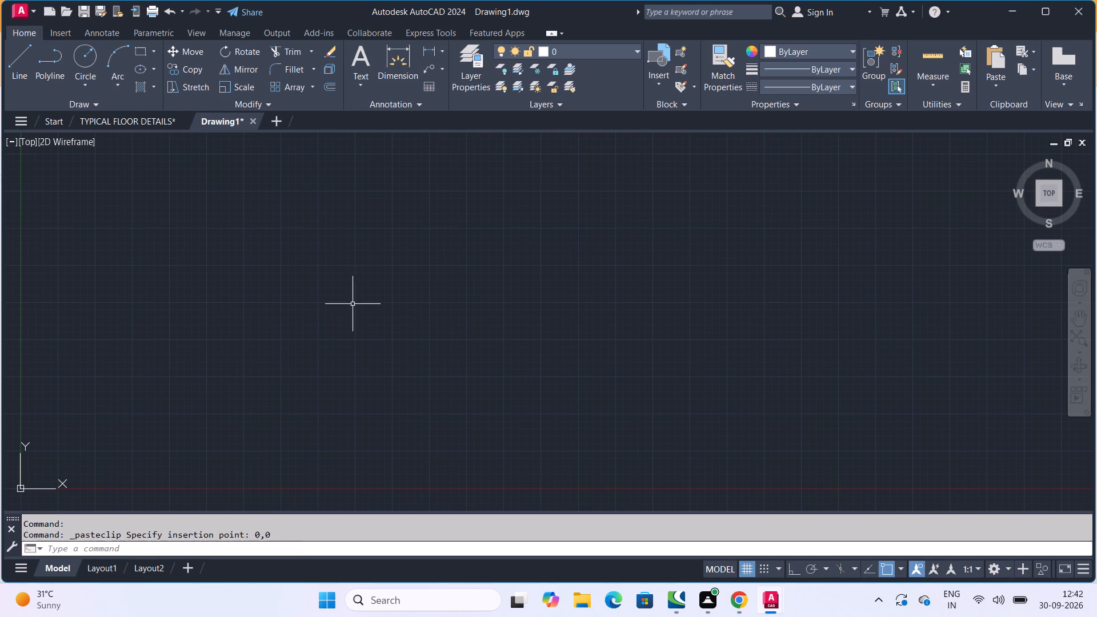
Check the pasted floor plans, layouts and schedules and their position relative to the origin in the new drawing.
scroll(346, 311, "down", 5)
scroll(327, 329, "up", 2)
scroll(393, 308, "down", 9)
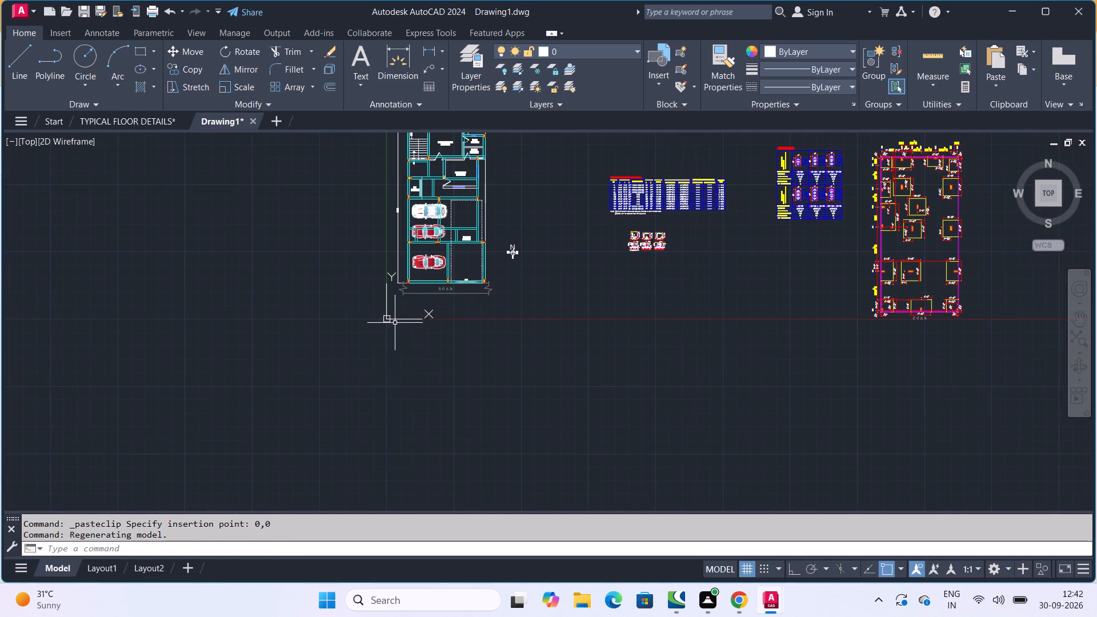
scroll(452, 326, "down", 3)
middle_click_drag(508, 350, 497, 393)
scroll(497, 261, "up", 3)
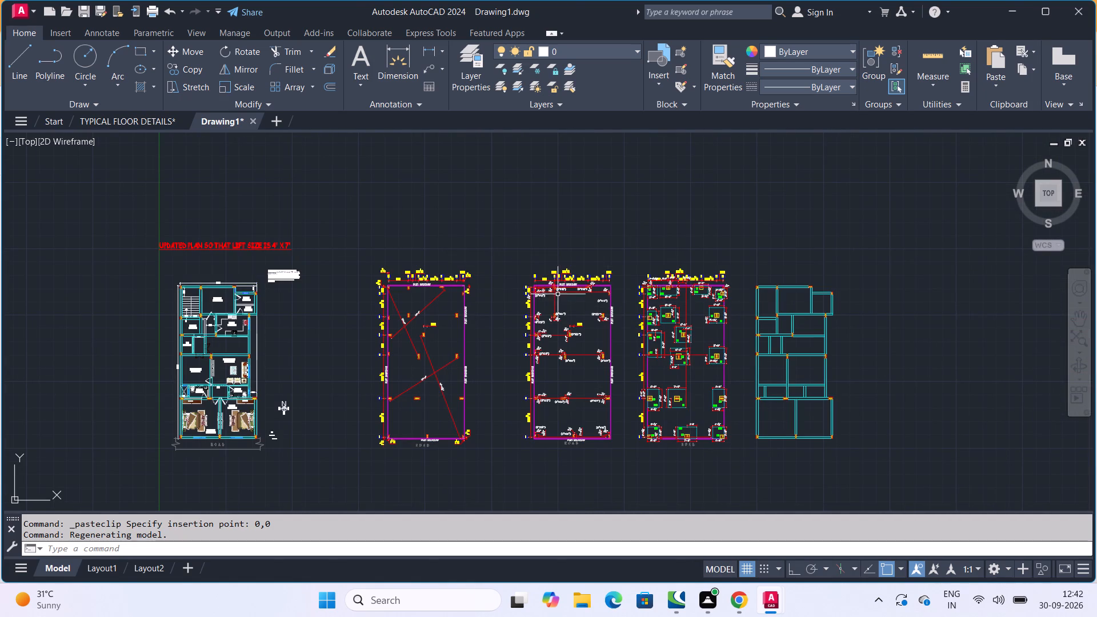
scroll(476, 262, "down", 2)
scroll(585, 340, "up", 3)
scroll(562, 334, "down", 3)
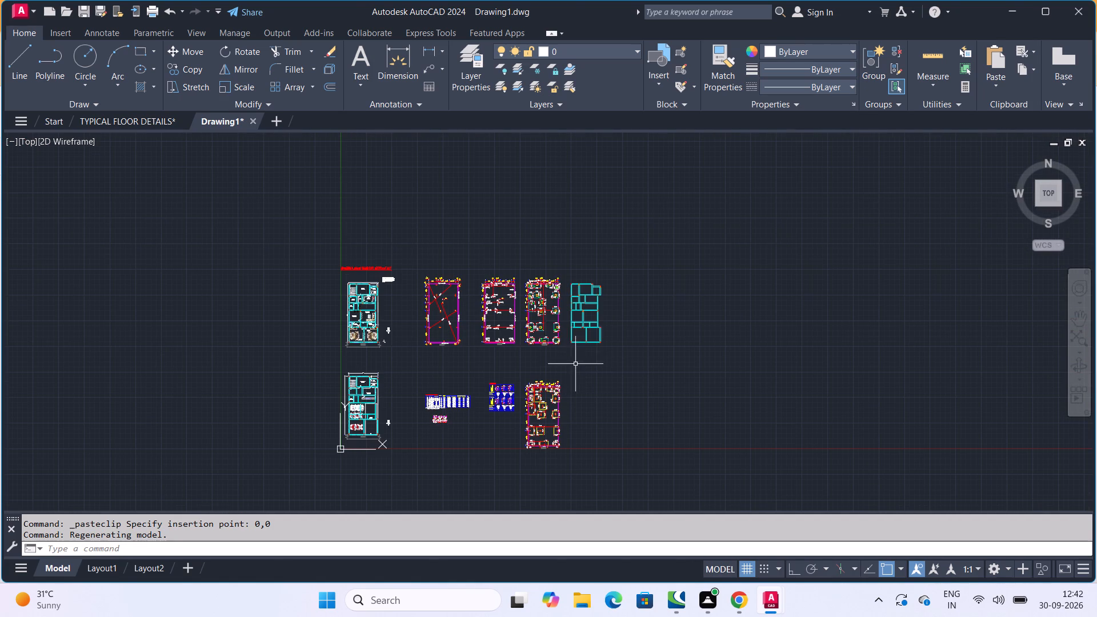
Save the new drawing to the Desktop as "structural plan 2" in AutoCAD 2018 Drawing format.
key("ctrl+s")
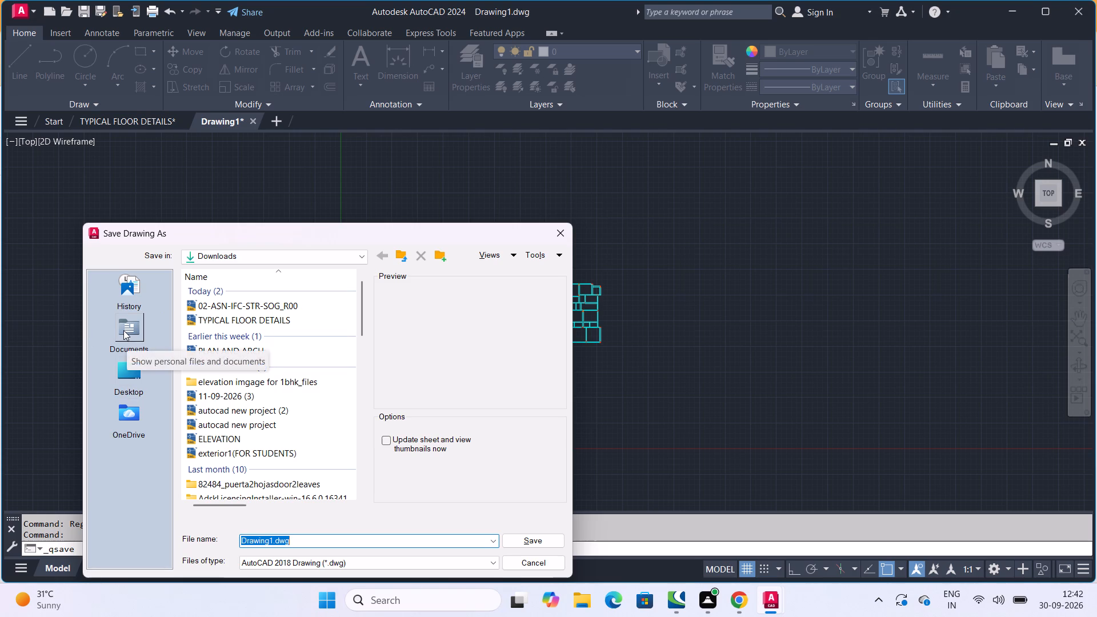
scroll(123, 330, "down", 3)
double_click(130, 375)
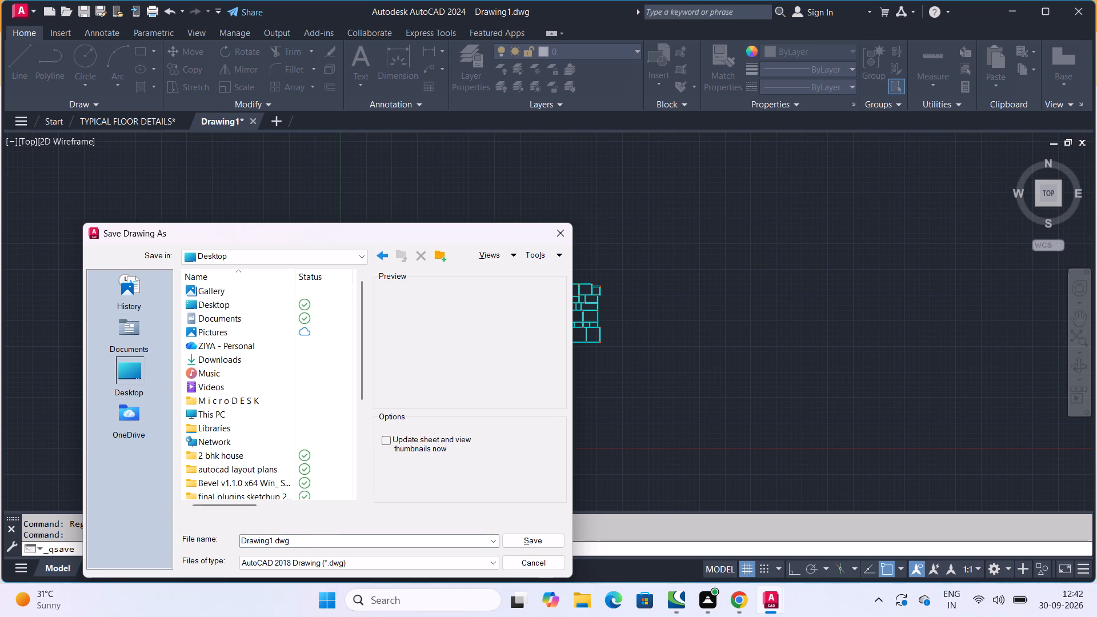
left_click(317, 543)
left_click_drag(317, 543, 158, 542)
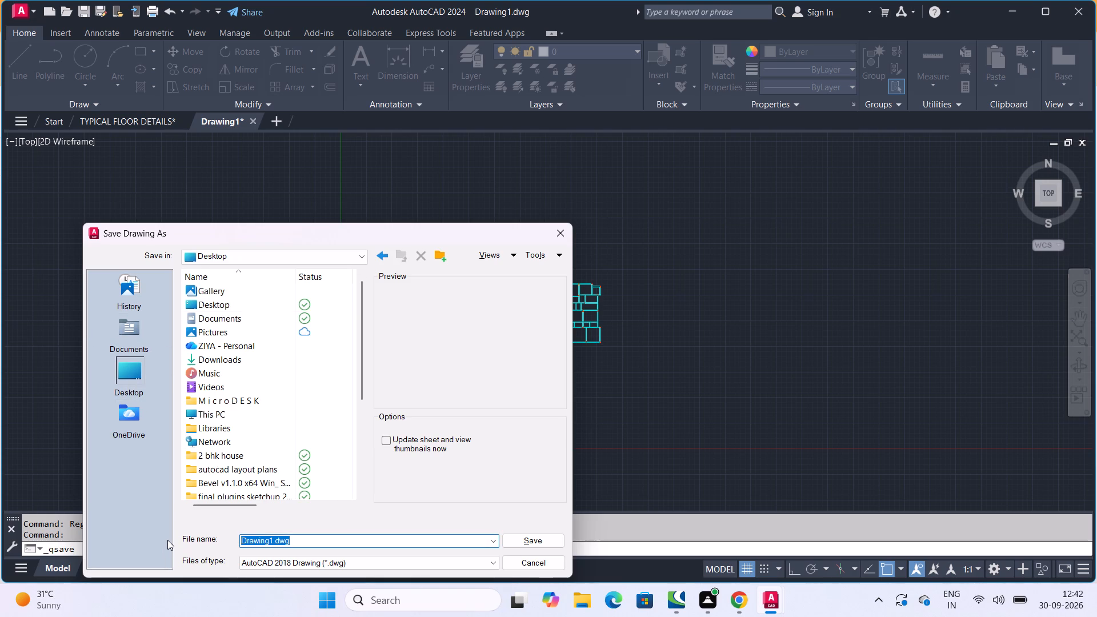
type("str")
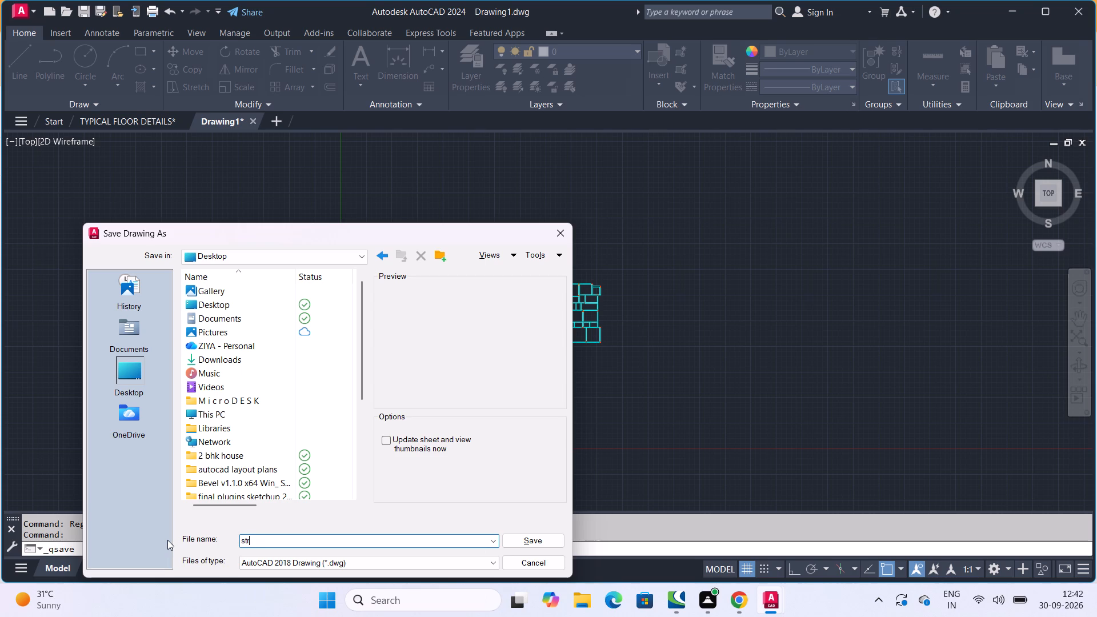
type("ucy")
key("BackSpace")
type("tural planm")
key("BackSpace")
key("space")
type("2 for")
key("space")
key("f")
key("BackSpace")
key("BackSpace")
key("BackSpace")
key("BackSpace")
key("BackSpace")
key("Return")
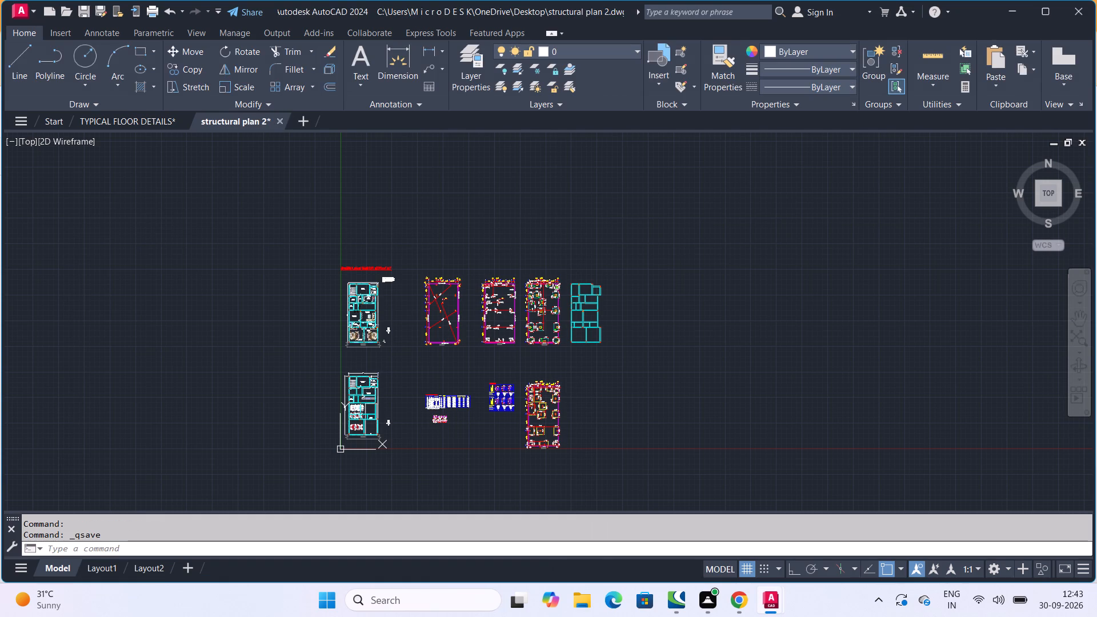
Examine the pasted column layout sizes and the labelled footings around grids 4 and 5.
scroll(166, 482, "up", 5)
scroll(550, 291, "up", 6)
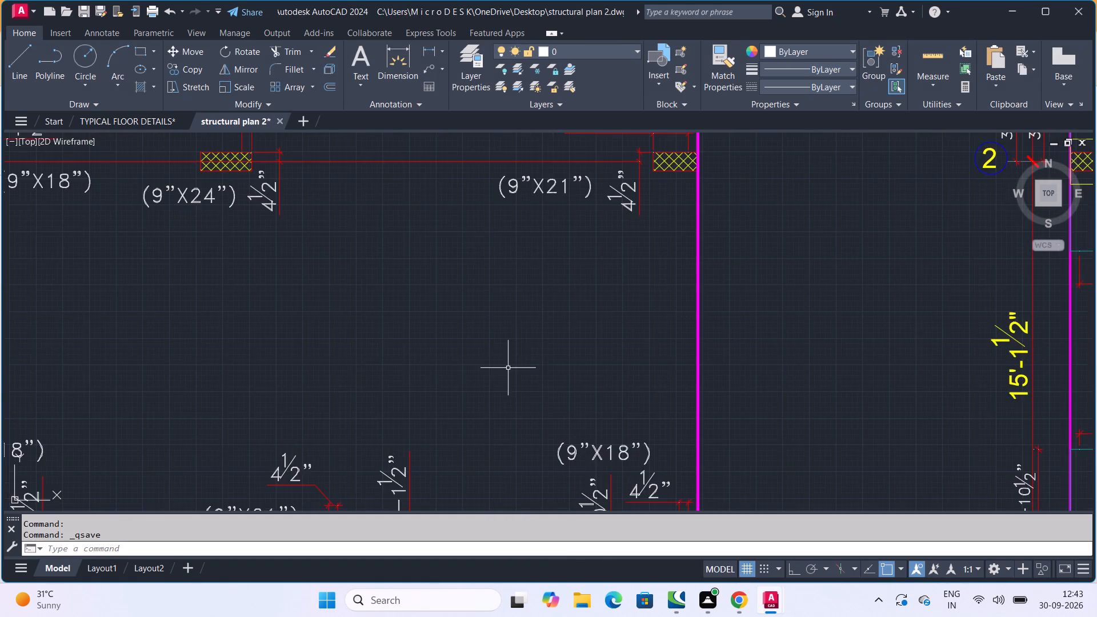
middle_click_drag(524, 363, 333, 431)
scroll(488, 368, "down", 4)
scroll(481, 283, "up", 2)
scroll(419, 233, "up", 2)
scroll(473, 230, "up", 1)
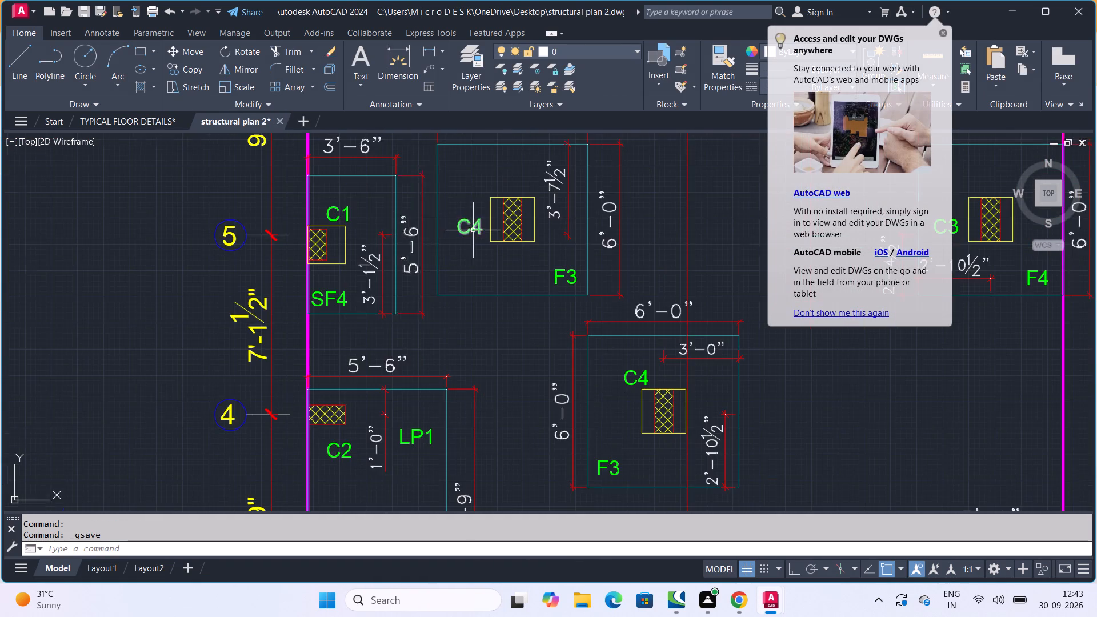
middle_click_drag(467, 236, 395, 308)
Look over the pasted drawing set, including the isolated footing schedule and the column details table.
scroll(442, 273, "down", 8)
scroll(298, 422, "up", 2)
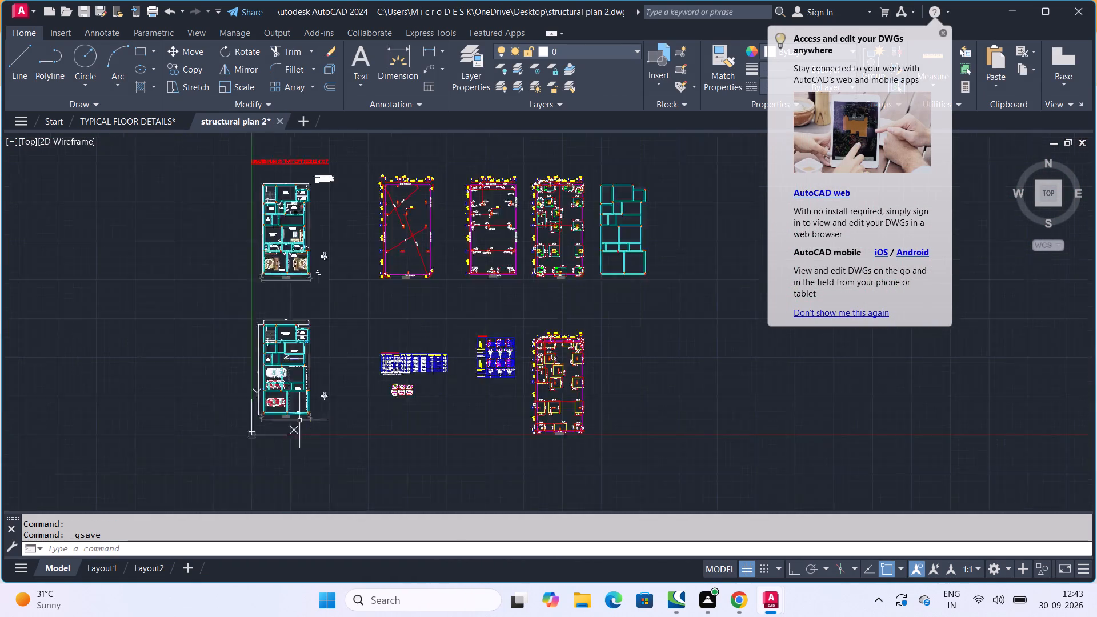
middle_click_drag(334, 389, 523, 333)
scroll(355, 386, "down", 2)
scroll(640, 316, "up", 7)
middle_click_drag(313, 294, 549, 449)
scroll(342, 326, "down", 2)
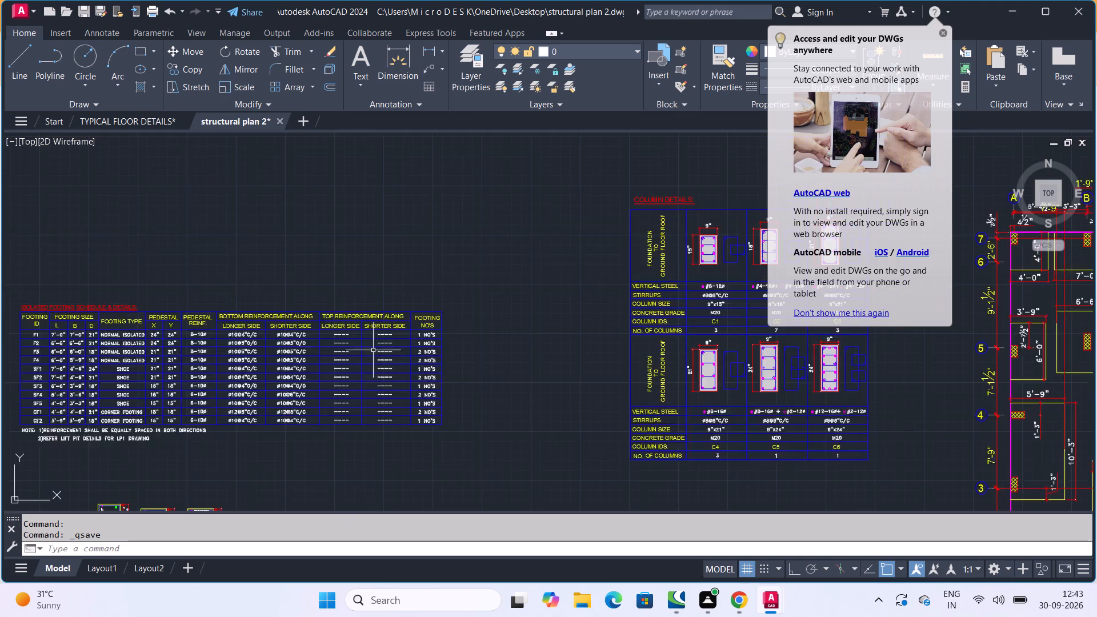
Examine the footing layout's grid spacings from A to H and the labelled footings CF2, SF3, SF4 and SF5 near grid 7.
scroll(369, 350, "up", 3)
middle_click_drag(364, 344, 679, 370)
scroll(679, 370, "down", 1)
scroll(316, 362, "down", 3)
scroll(314, 365, "up", 3)
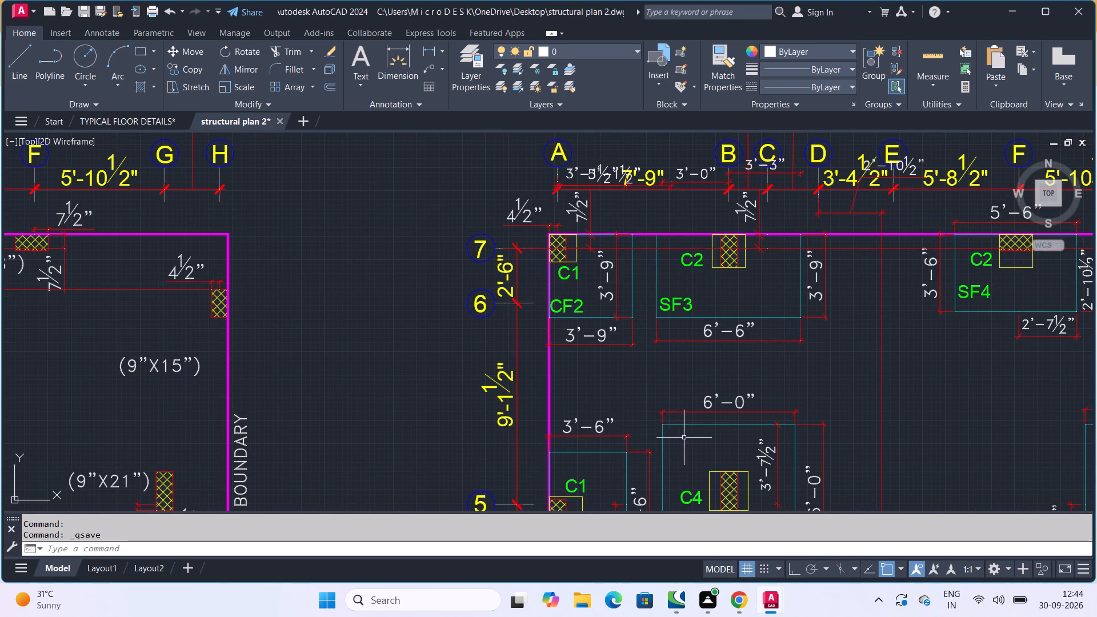
middle_click_drag(863, 349, 713, 406)
scroll(454, 230, "up", 2)
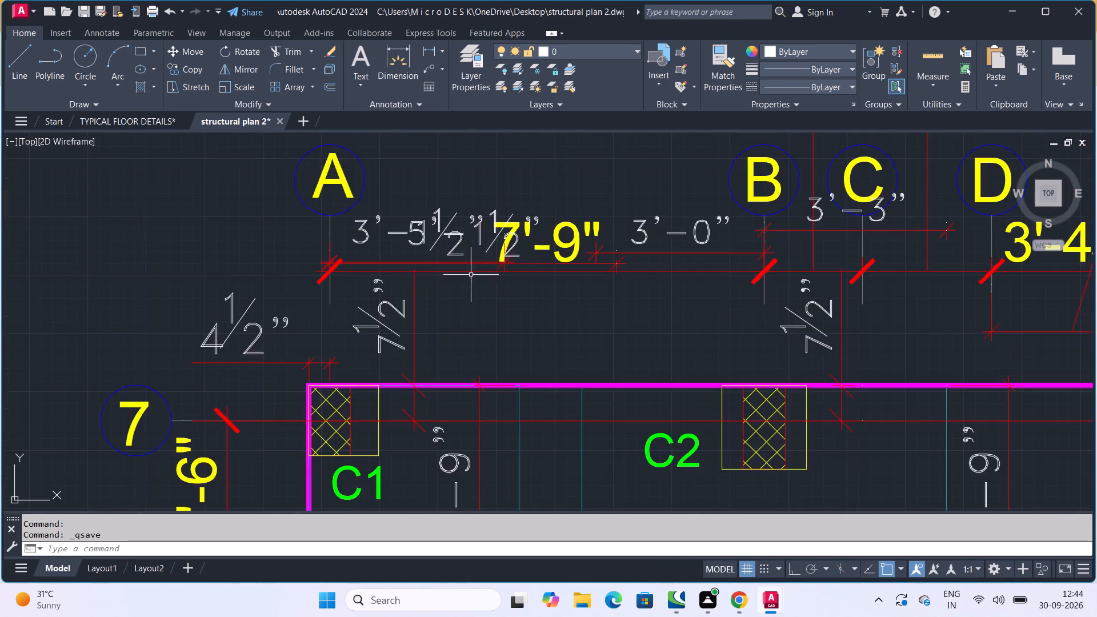
scroll(559, 308, "up", 2)
middle_click_drag(568, 306, 631, 379)
scroll(588, 343, "down", 2)
scroll(495, 299, "down", 1)
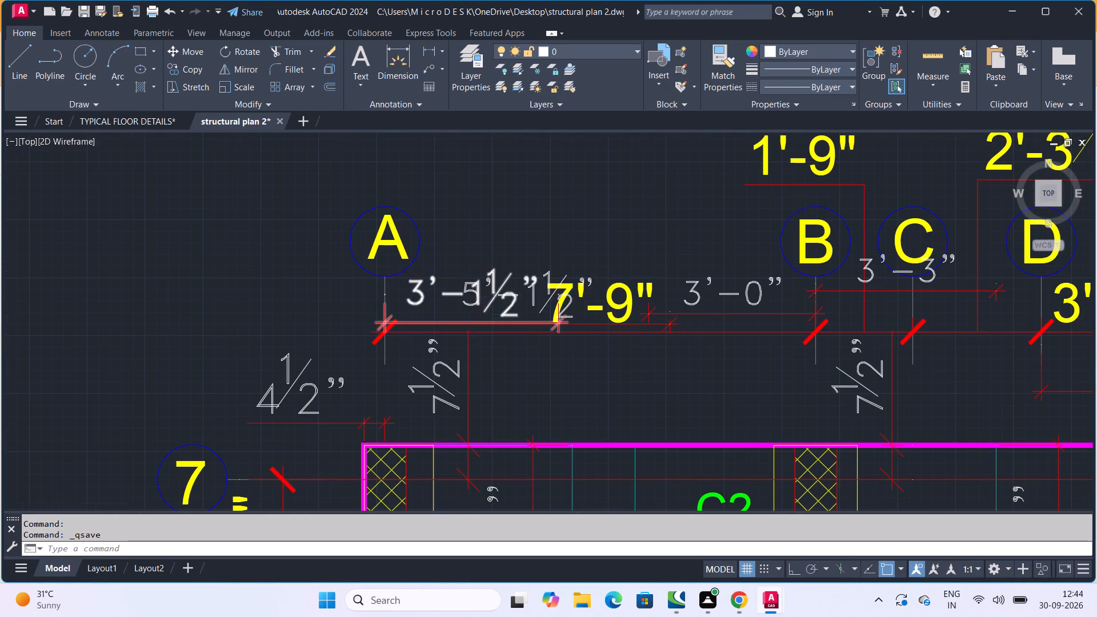
scroll(806, 379, "down", 2)
middle_click_drag(742, 360, 636, 313)
scroll(822, 317, "up", 2)
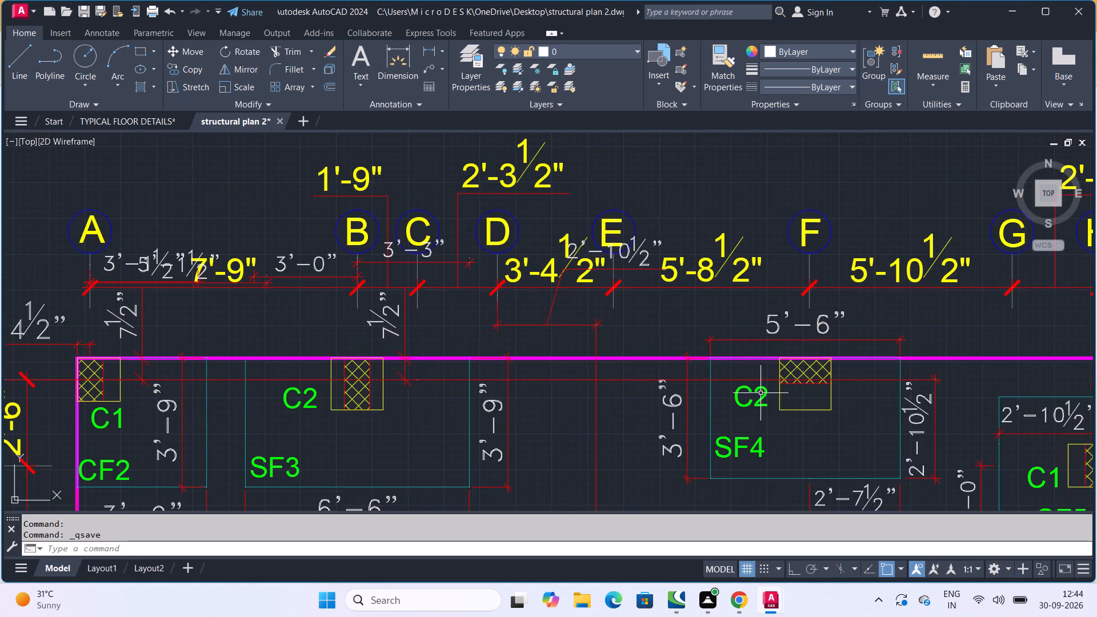
middle_click_drag(758, 393, 714, 230)
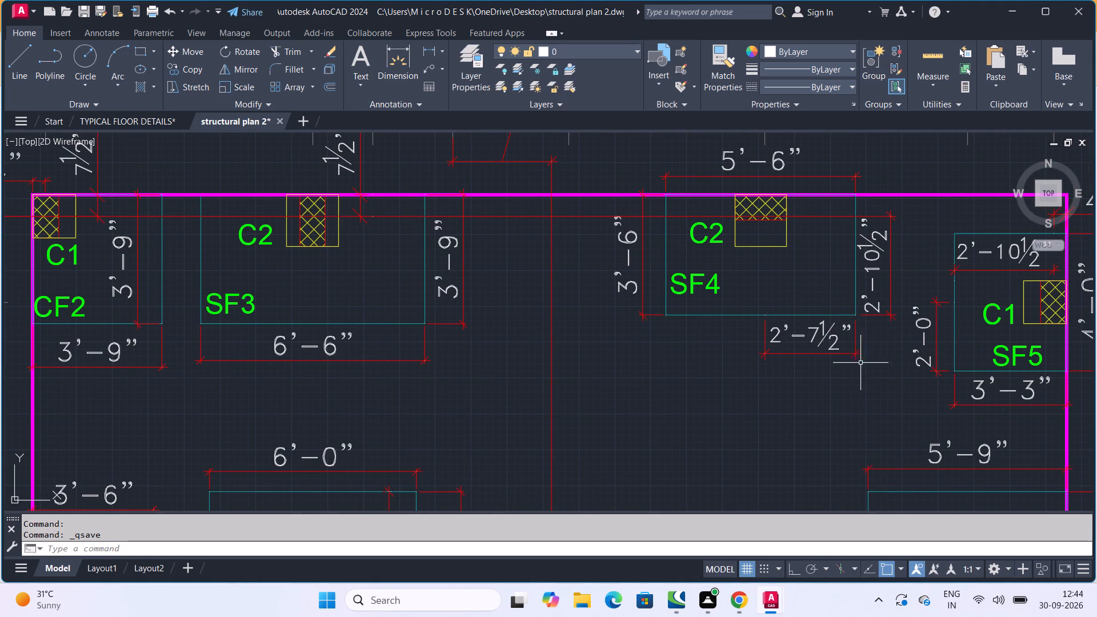
scroll(787, 251, "down", 4)
middle_click_drag(624, 351, 764, 273)
Compare the column position layout, the column size layout and the footing layout across their full plot boundaries.
scroll(651, 342, "down", 1)
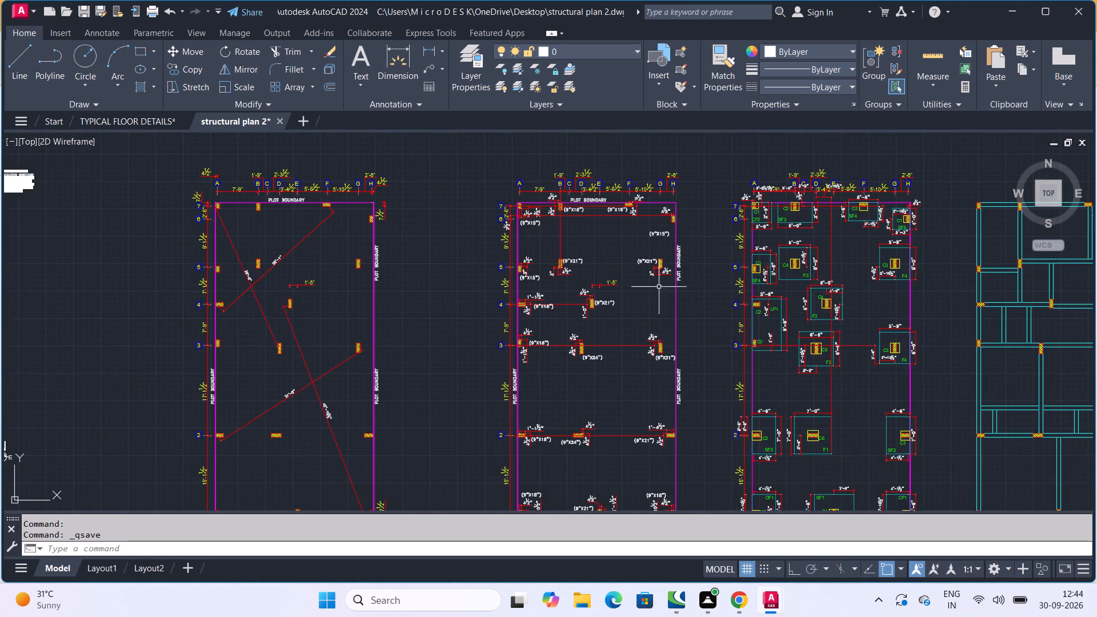
middle_click_drag(430, 328, 792, 279)
scroll(430, 328, "down", 3)
scroll(518, 302, "up", 2)
scroll(868, 263, "up", 2)
middle_click_drag(848, 270, 514, 375)
middle_click_drag(918, 272, 551, 351)
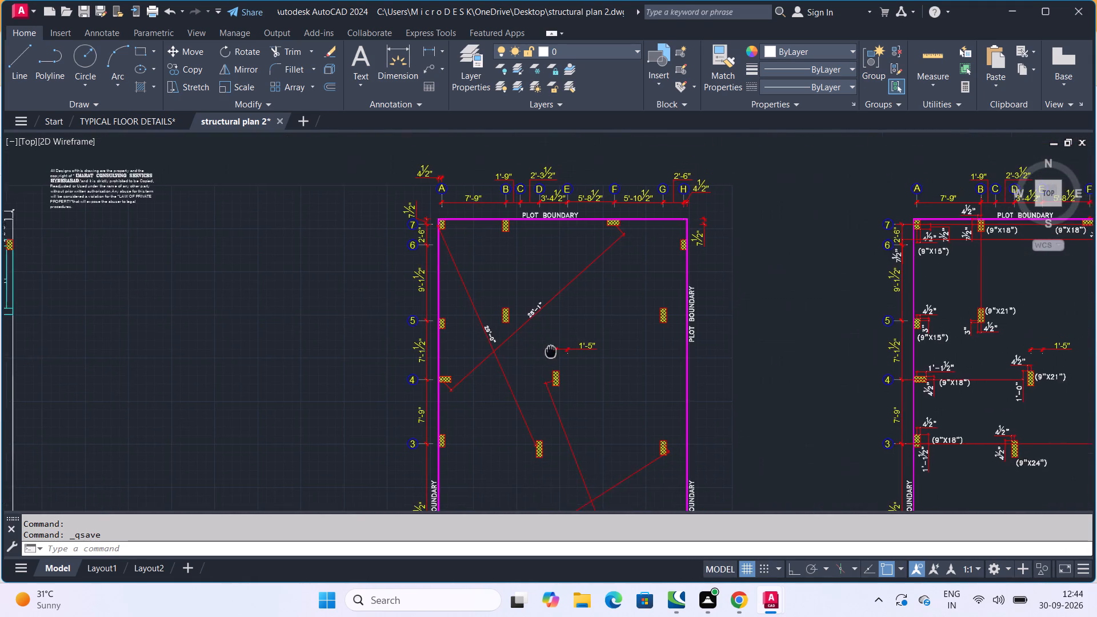
scroll(744, 294, "down", 3)
scroll(756, 366, "up", 4)
scroll(766, 337, "down", 3)
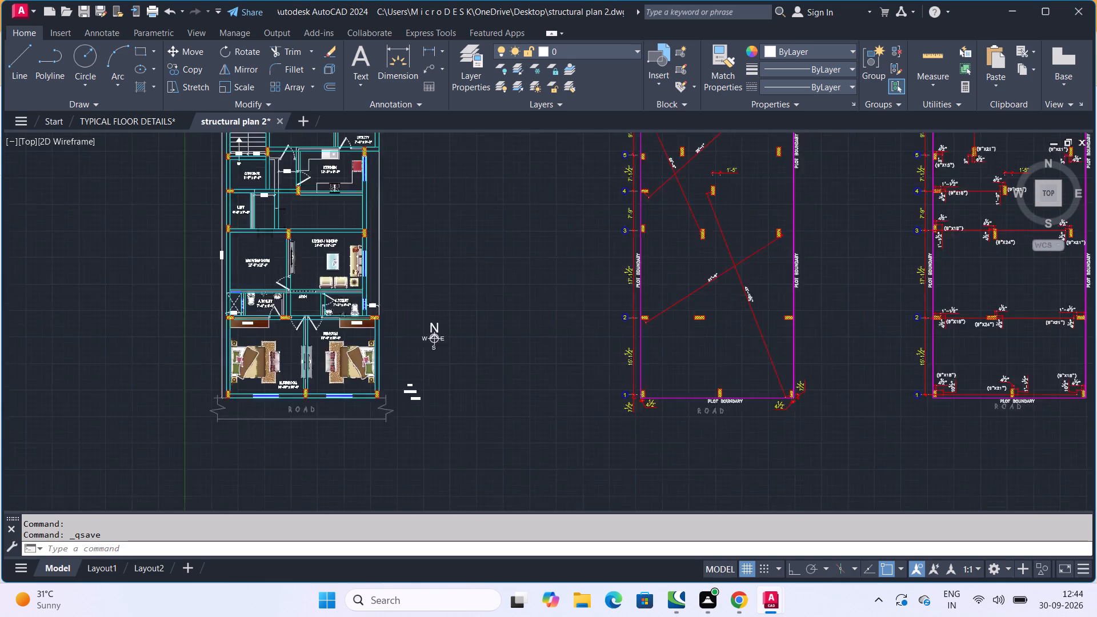
middle_click_drag(818, 364, 719, 274)
scroll(758, 303, "down", 1)
scroll(898, 237, "up", 2)
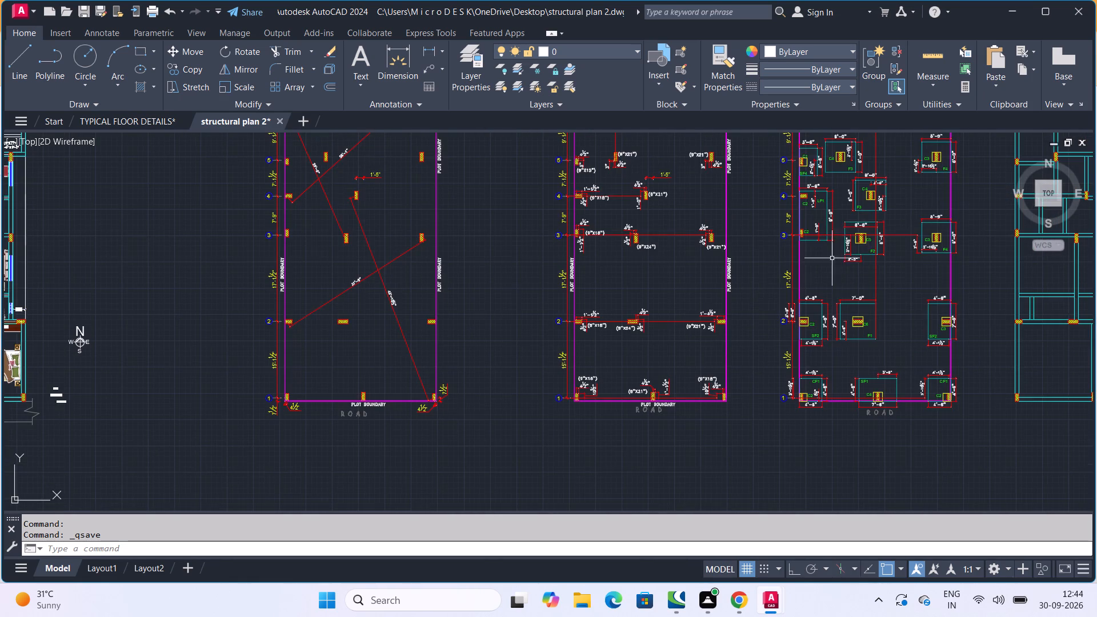
scroll(718, 320, "up", 3)
scroll(897, 311, "down", 4)
scroll(640, 318, "up", 3)
scroll(676, 314, "down", 3)
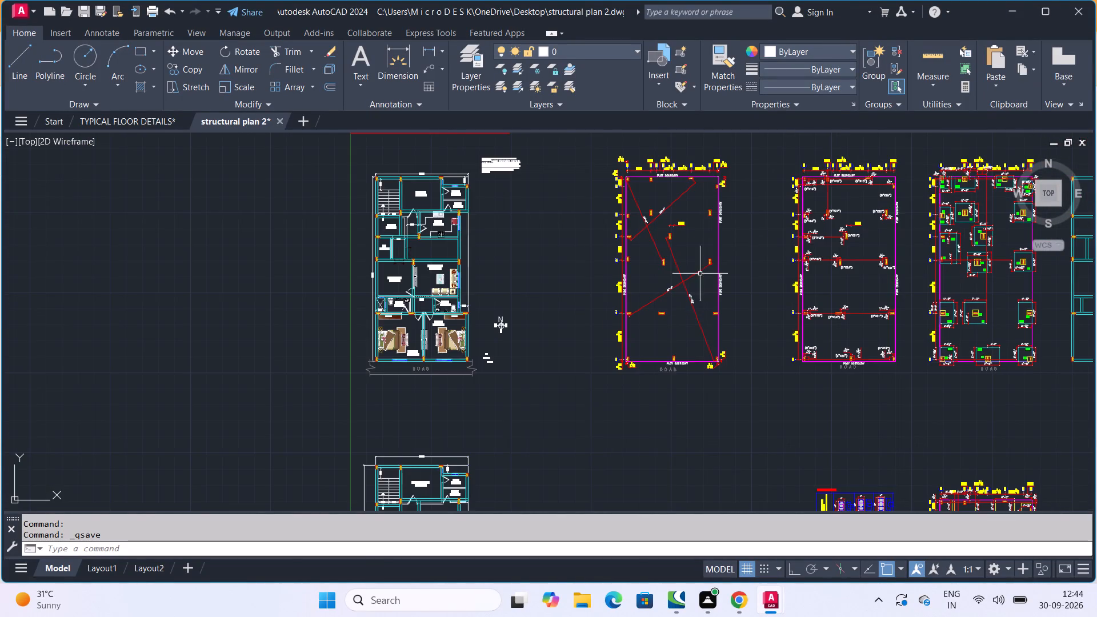
Check the column position layout's upper grids and read the copyright note beside the updated floor plan.
scroll(699, 262, "up", 1)
scroll(738, 282, "down", 1)
scroll(688, 199, "up", 2)
middle_click_drag(683, 210, 678, 288)
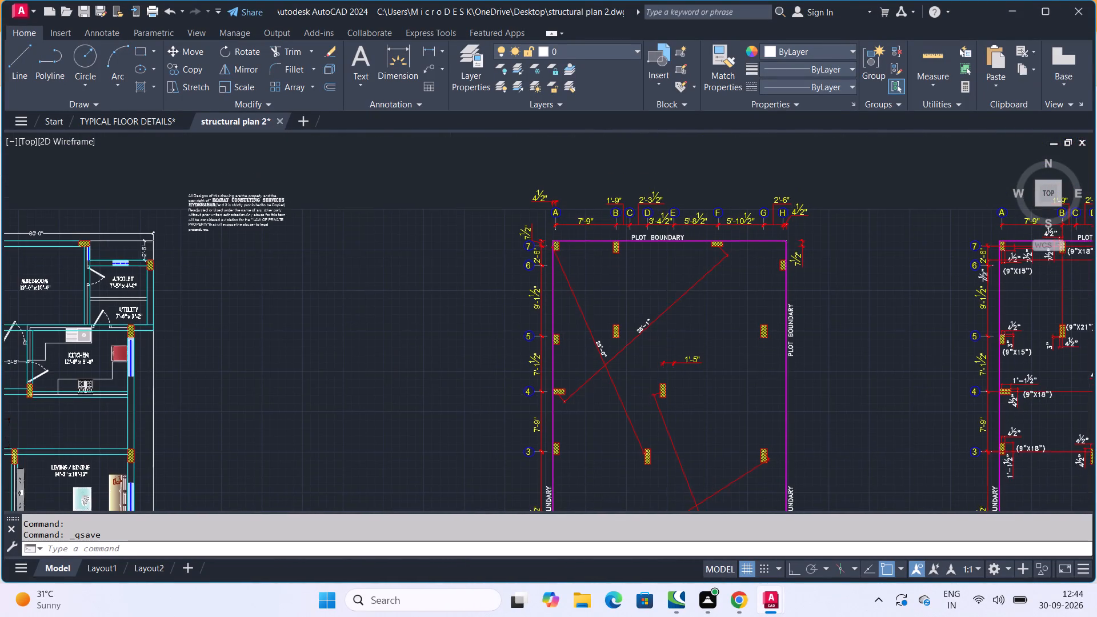
scroll(763, 274, "up", 1)
middle_click_drag(737, 278, 720, 282)
scroll(732, 279, "down", 3)
scroll(478, 233, "up", 2)
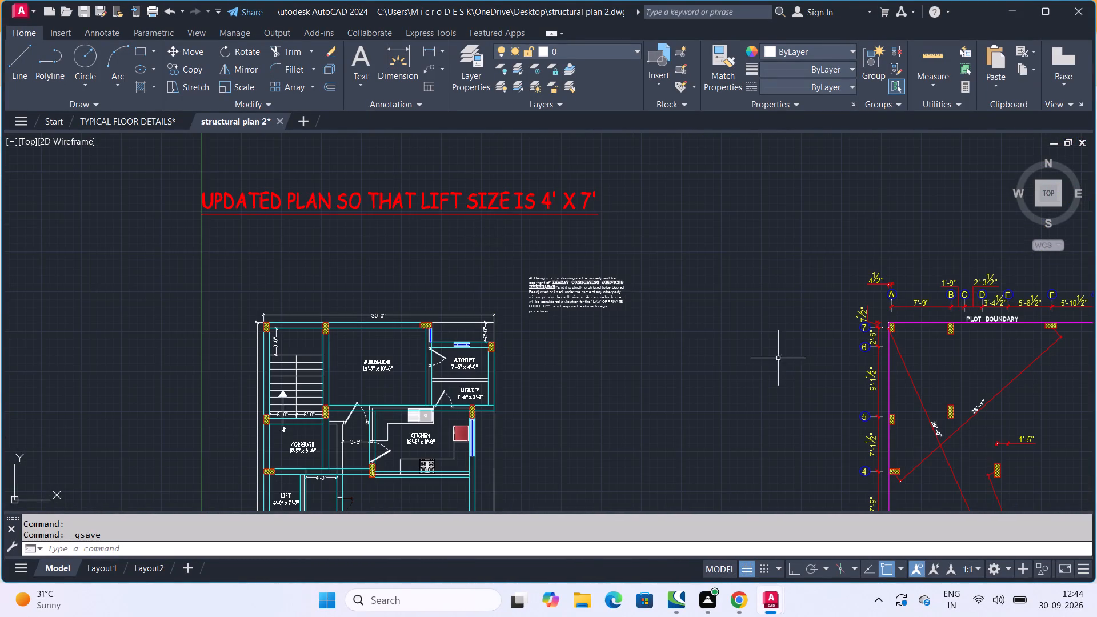
scroll(519, 312, "up", 3)
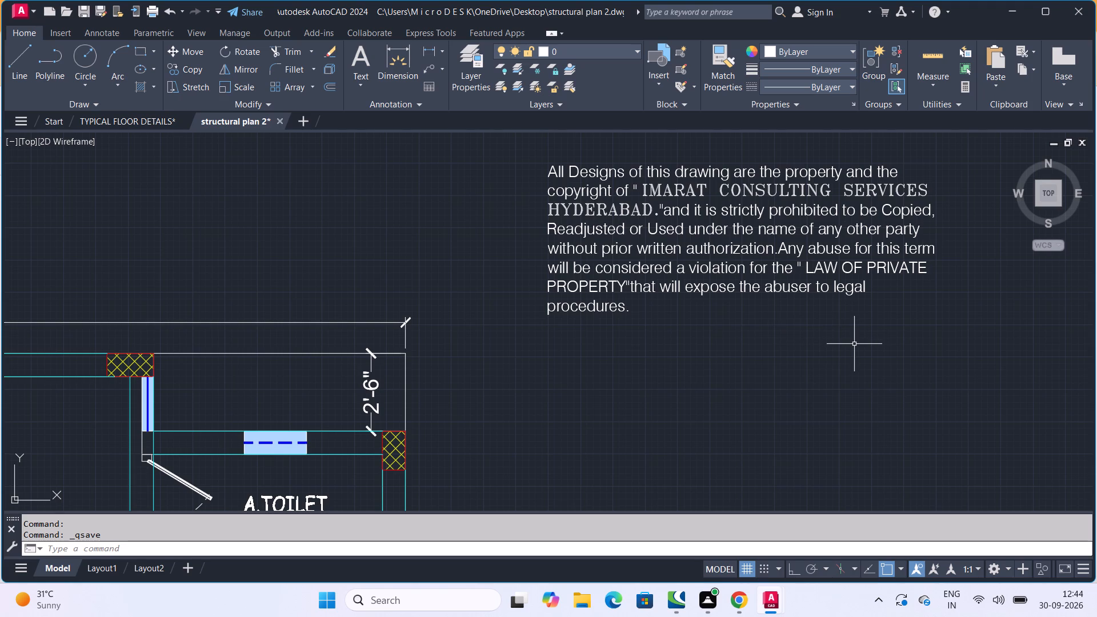
middle_click_drag(886, 379, 726, 313)
scroll(879, 377, "down", 4)
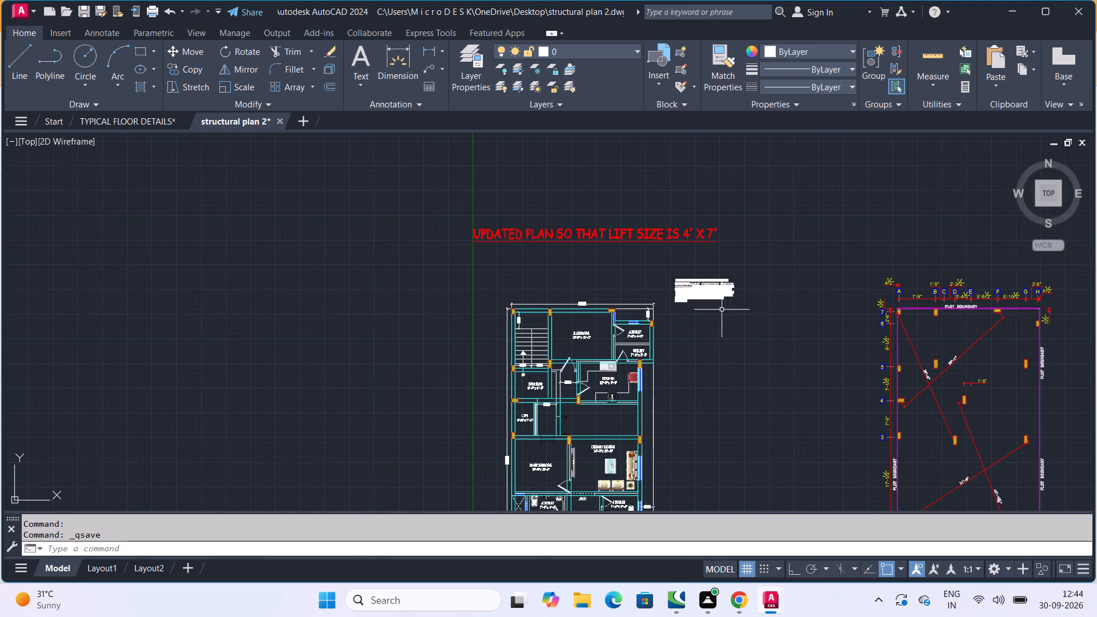
middle_click_drag(822, 405, 610, 233)
scroll(705, 313, "down", 1)
Examine the column sizes and the labelled footings around grids 1 to 3 in the column and footing layouts.
scroll(735, 258, "up", 1)
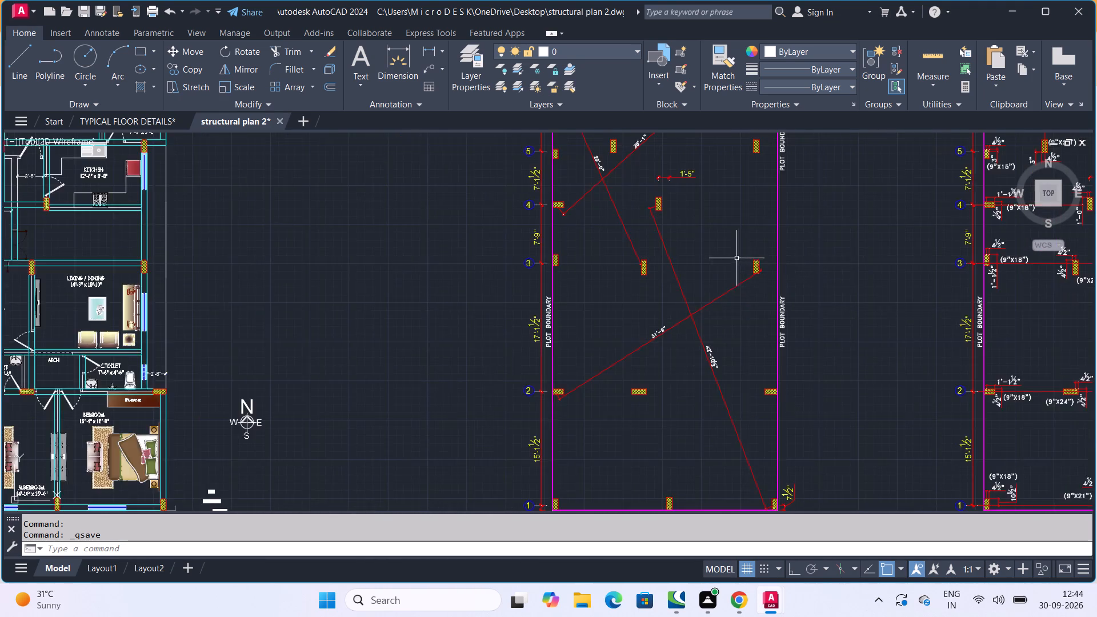
scroll(738, 259, "up", 2)
middle_click_drag(843, 291, 576, 239)
scroll(883, 281, "up", 4)
scroll(320, 239, "up", 3)
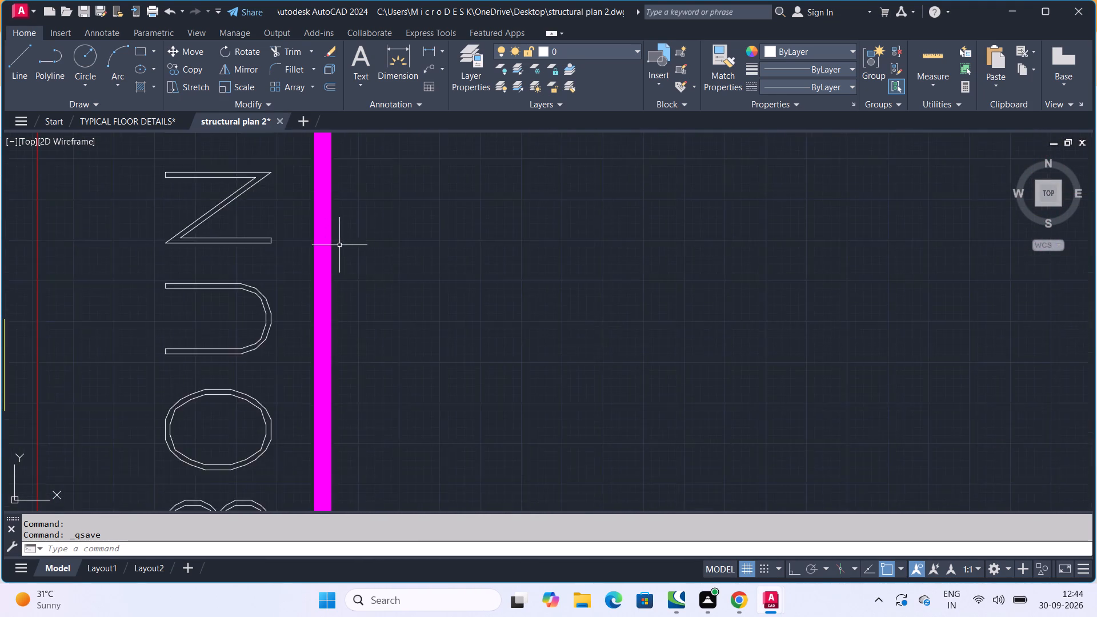
scroll(349, 242, "down", 9)
scroll(620, 265, "up", 1)
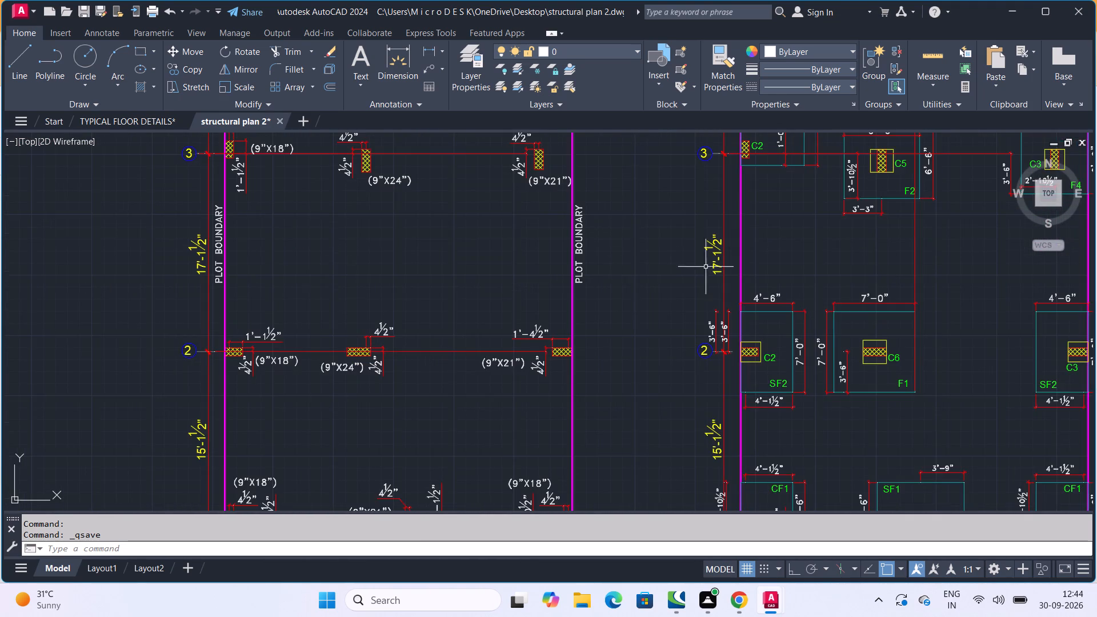
middle_click_drag(698, 259, 471, 197)
scroll(688, 257, "down", 2)
scroll(604, 254, "up", 1)
scroll(485, 298, "up", 2)
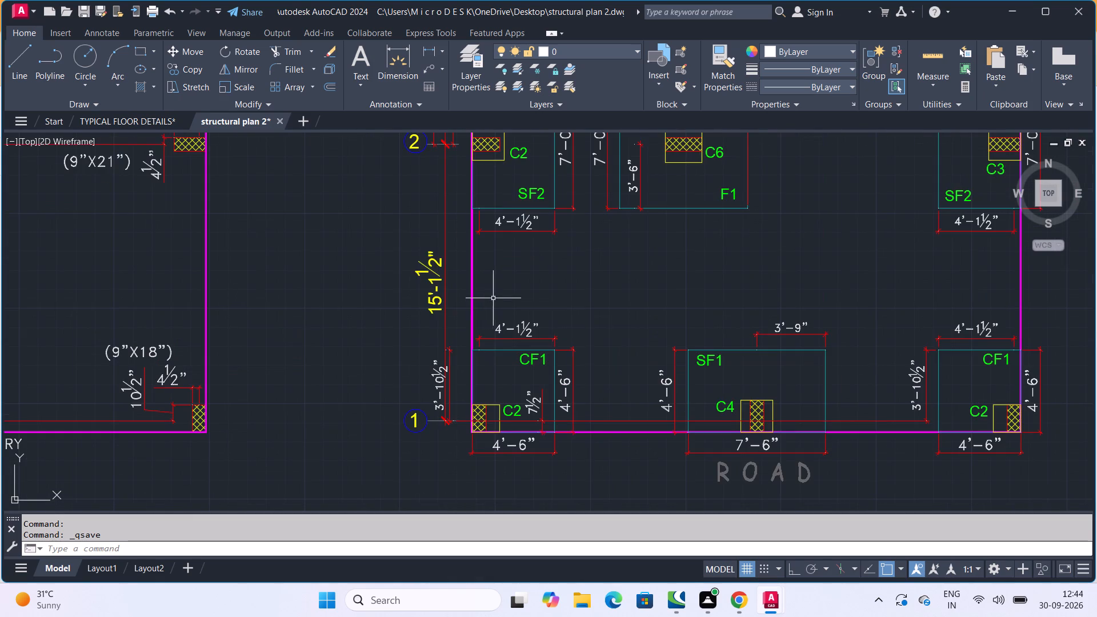
scroll(474, 267, "up", 7)
scroll(488, 254, "down", 5)
scroll(614, 284, "down", 1)
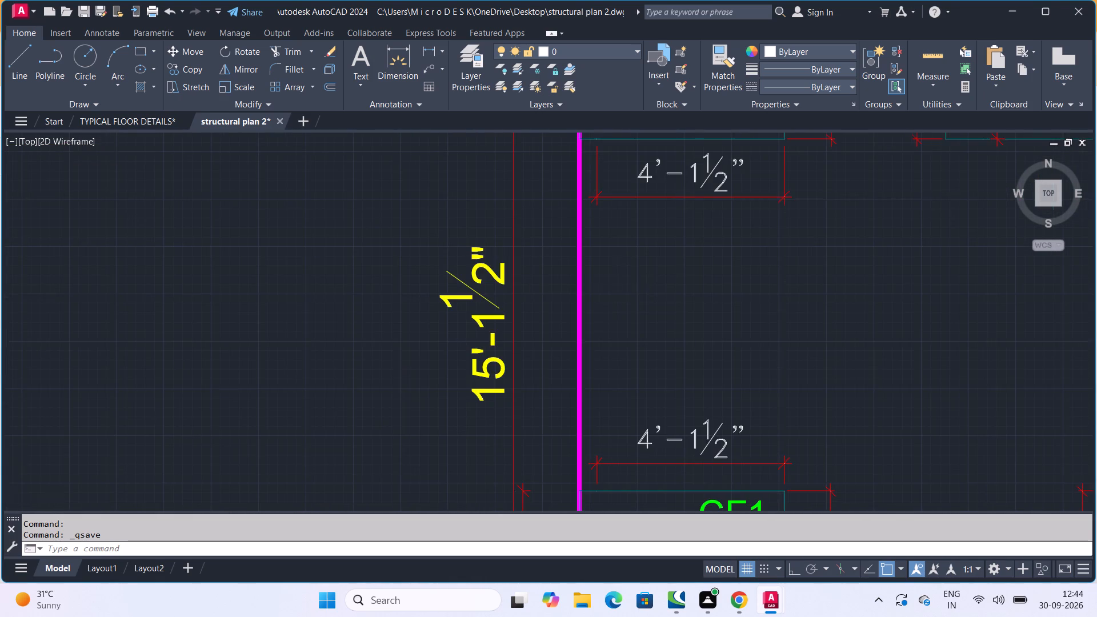
scroll(614, 284, "down", 4)
middle_click_drag(619, 297, 571, 301)
scroll(711, 225, "up", 1)
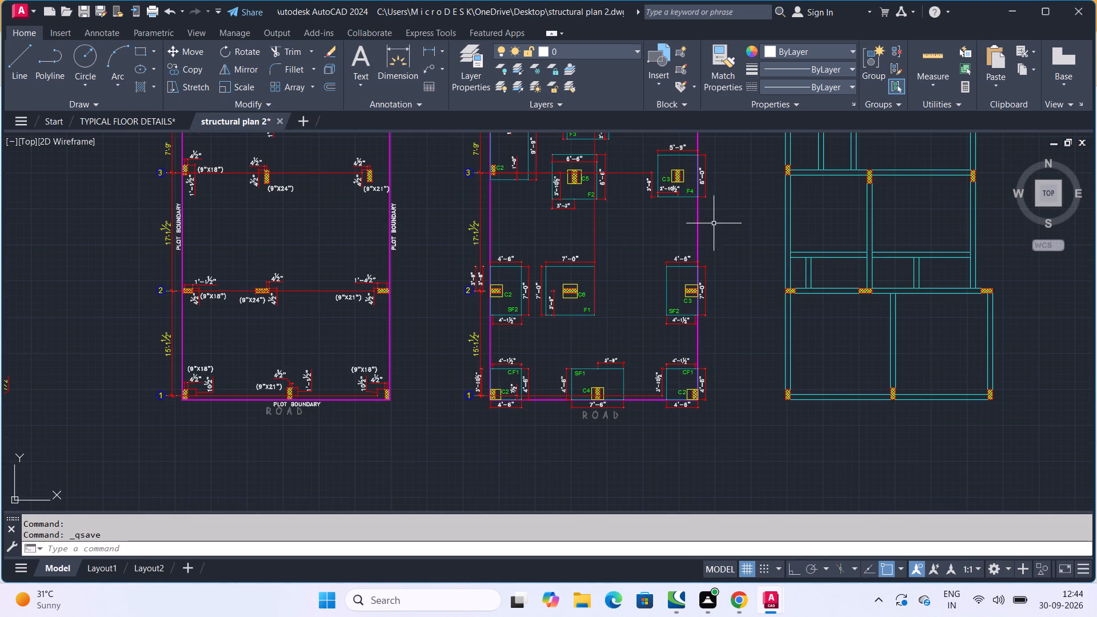
scroll(815, 271, "up", 2)
scroll(755, 277, "down", 4)
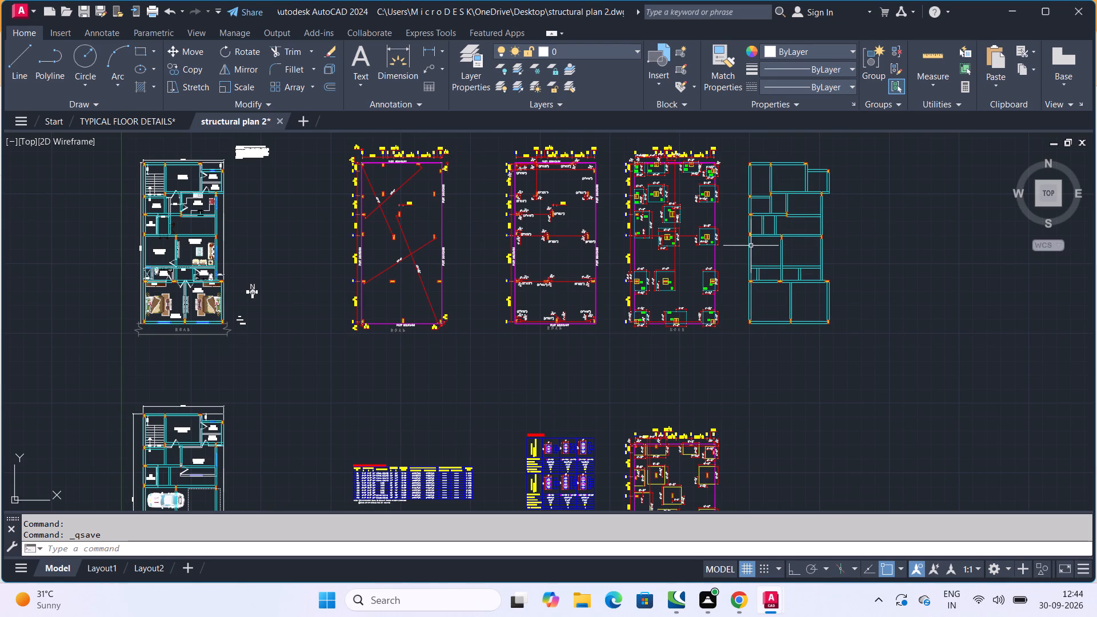
scroll(669, 237, "up", 2)
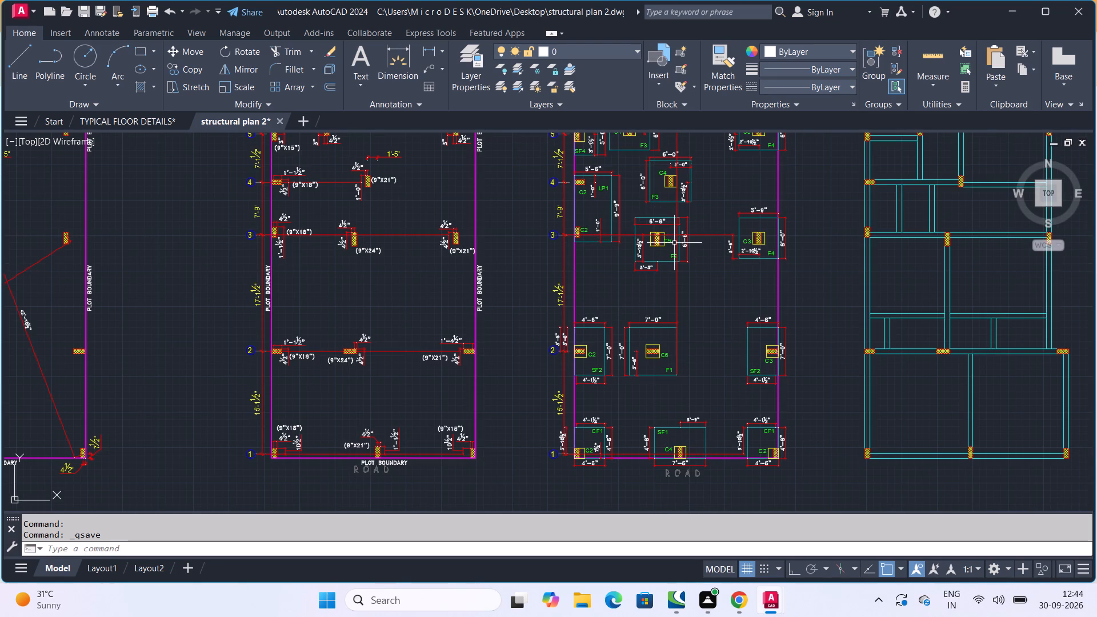
scroll(628, 395, "up", 4)
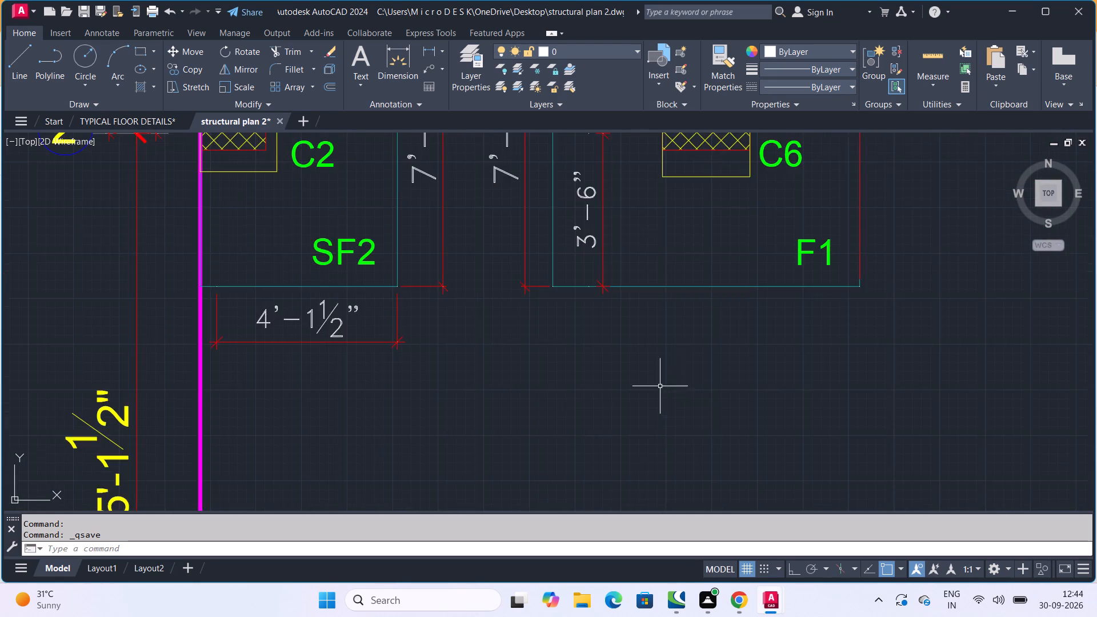
scroll(689, 352, "down", 4)
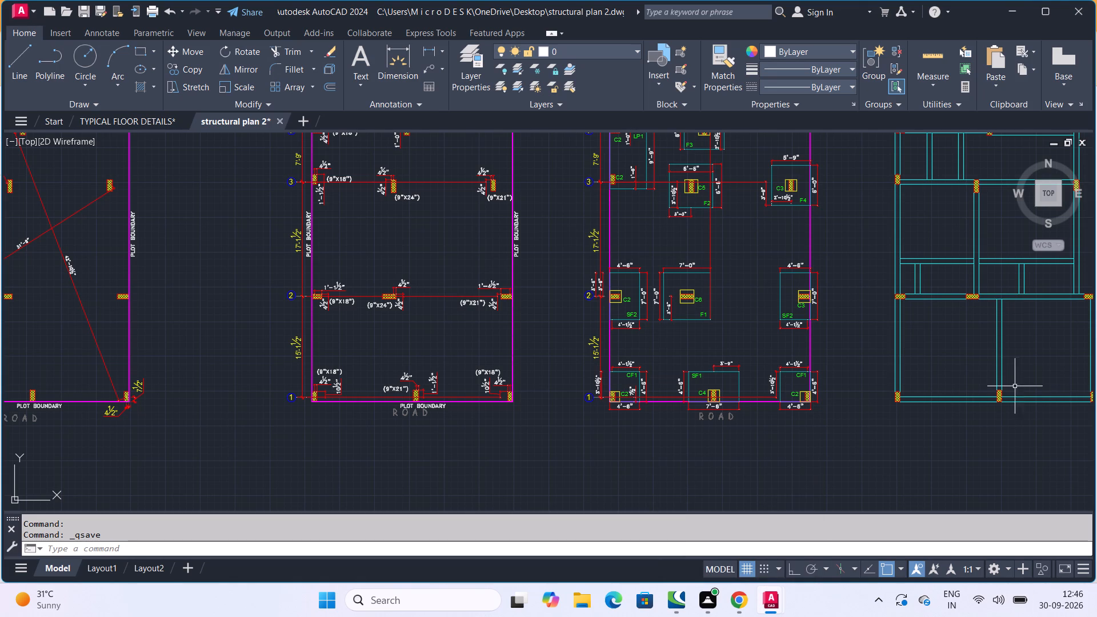
Inspect column C6 in the footing layout, and review the isolated footing schedule and its notes.
scroll(653, 259, "up", 7)
scroll(769, 306, "down", 4)
scroll(710, 281, "up", 3)
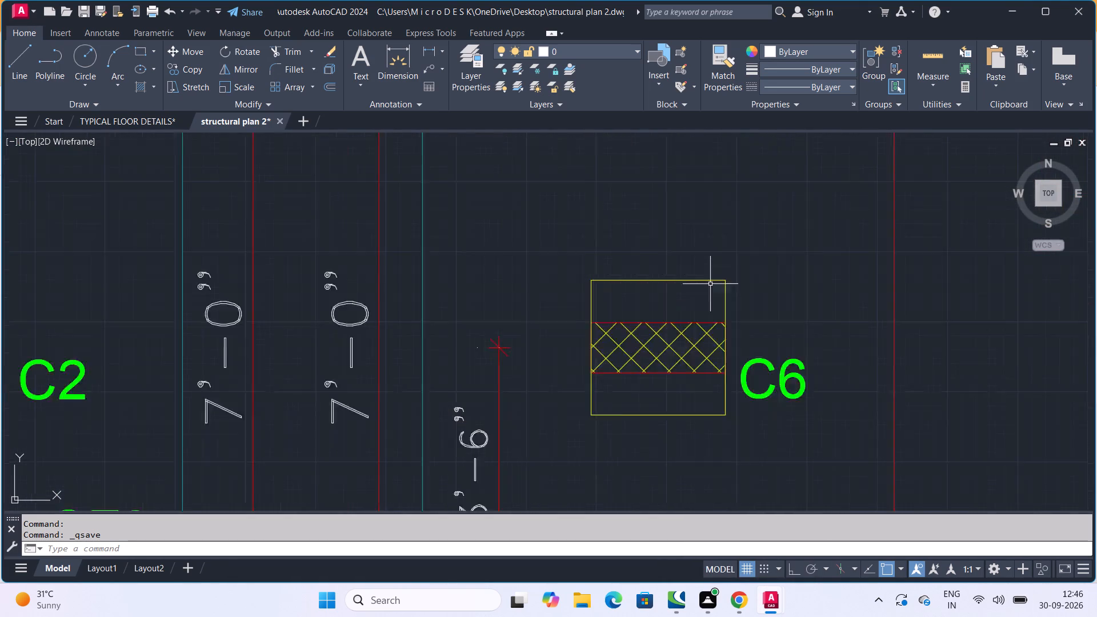
scroll(714, 298, "down", 10)
scroll(505, 256, "up", 4)
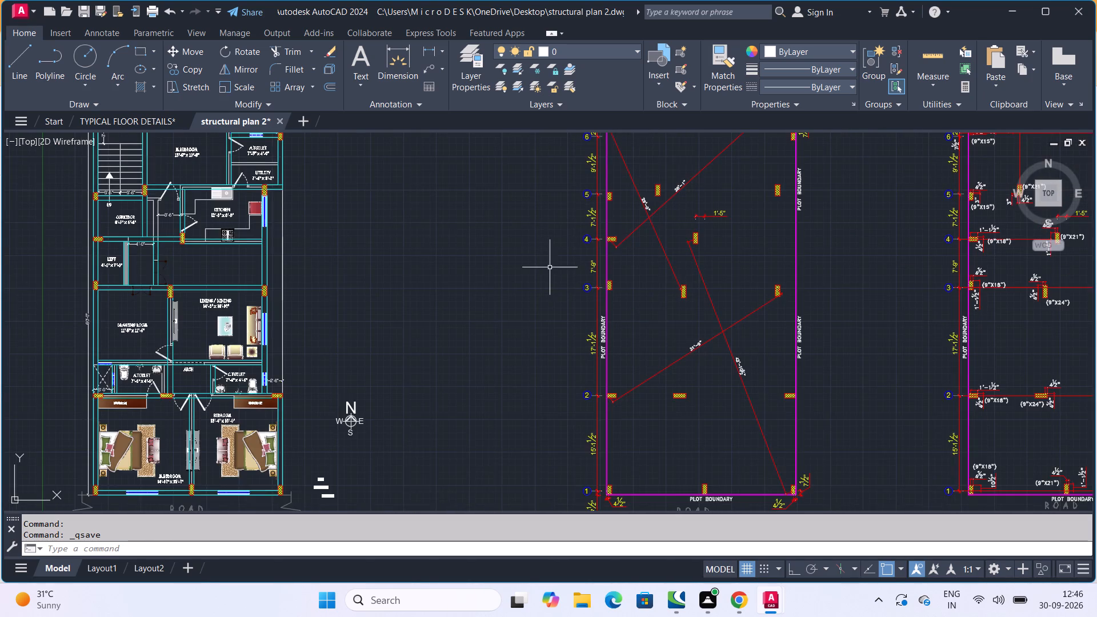
middle_click_drag(414, 235, 573, 248)
scroll(482, 252, "down", 1)
scroll(566, 275, "up", 1)
scroll(566, 275, "down", 4)
scroll(639, 343, "up", 4)
middle_click_drag(662, 358, 599, 143)
scroll(641, 324, "down", 1)
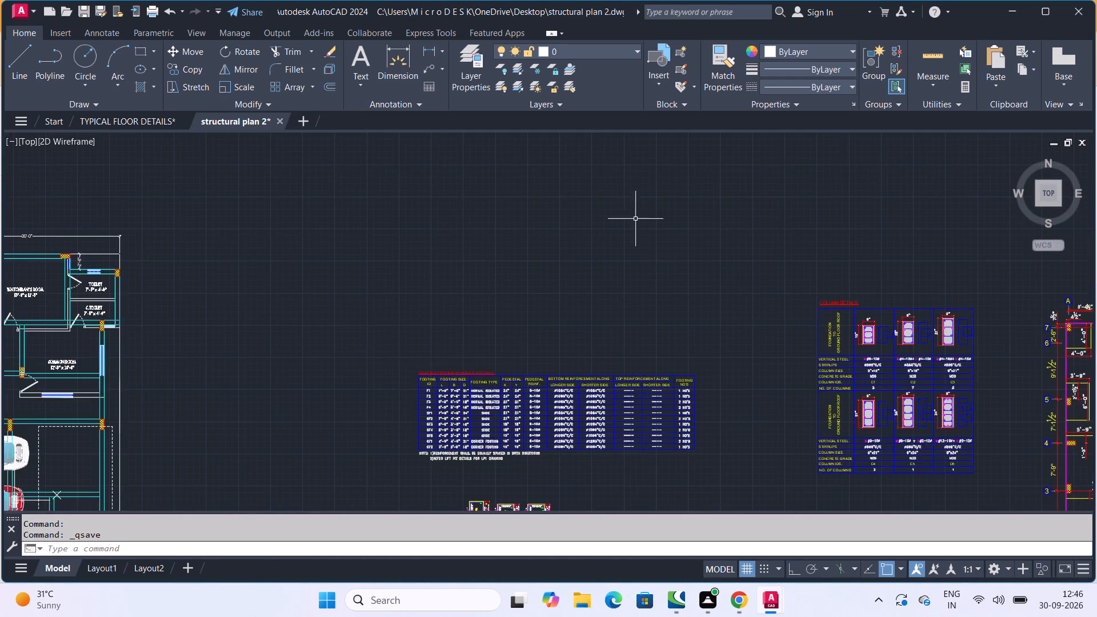
scroll(682, 367, "up", 4)
middle_click_drag(662, 365, 802, 101)
scroll(688, 273, "down", 2)
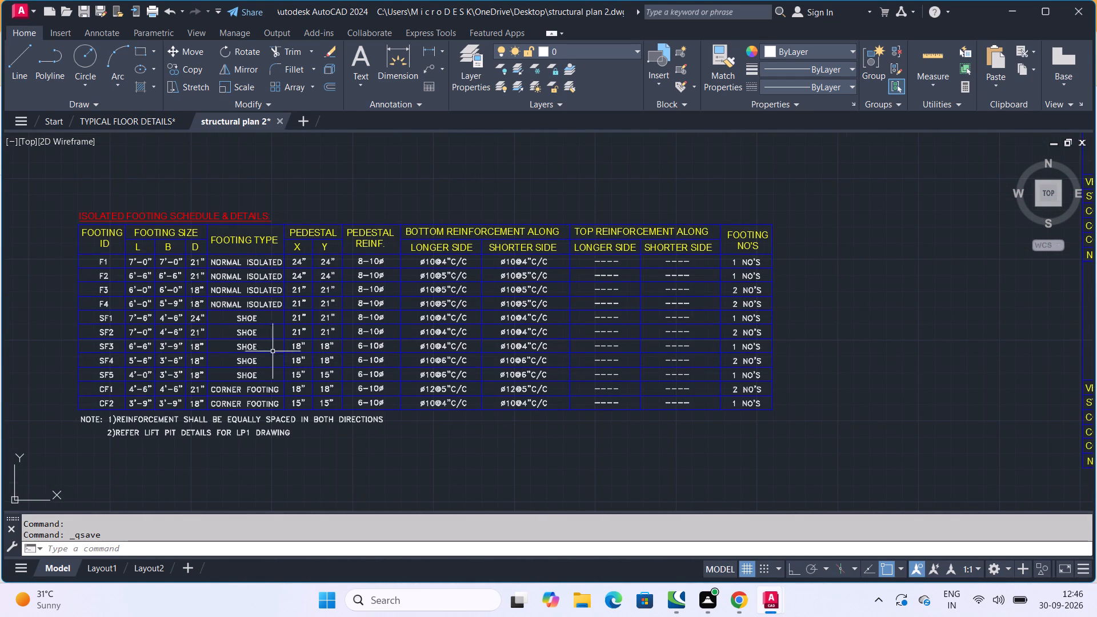
scroll(666, 287, "down", 3)
scroll(781, 256, "down", 2)
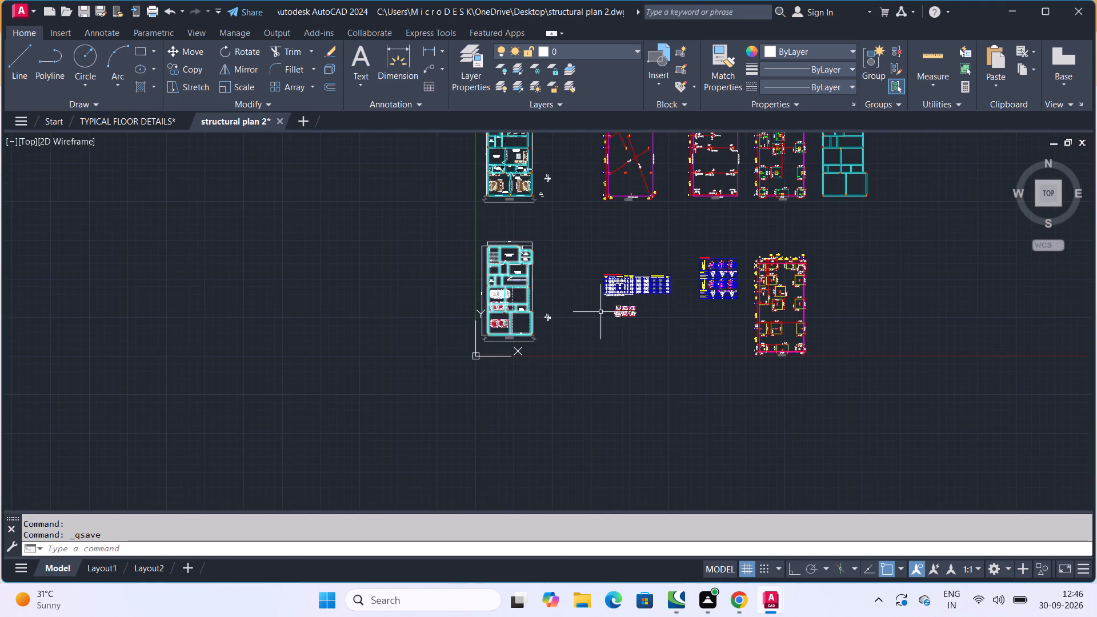
Examine the unlabelled footing layout beside the column details table, including its footing dimensions and grid positions.
scroll(714, 285, "up", 5)
middle_click_drag(771, 279, 451, 328)
scroll(830, 286, "up", 1)
middle_click_drag(822, 283, 569, 271)
scroll(320, 164, "down", 3)
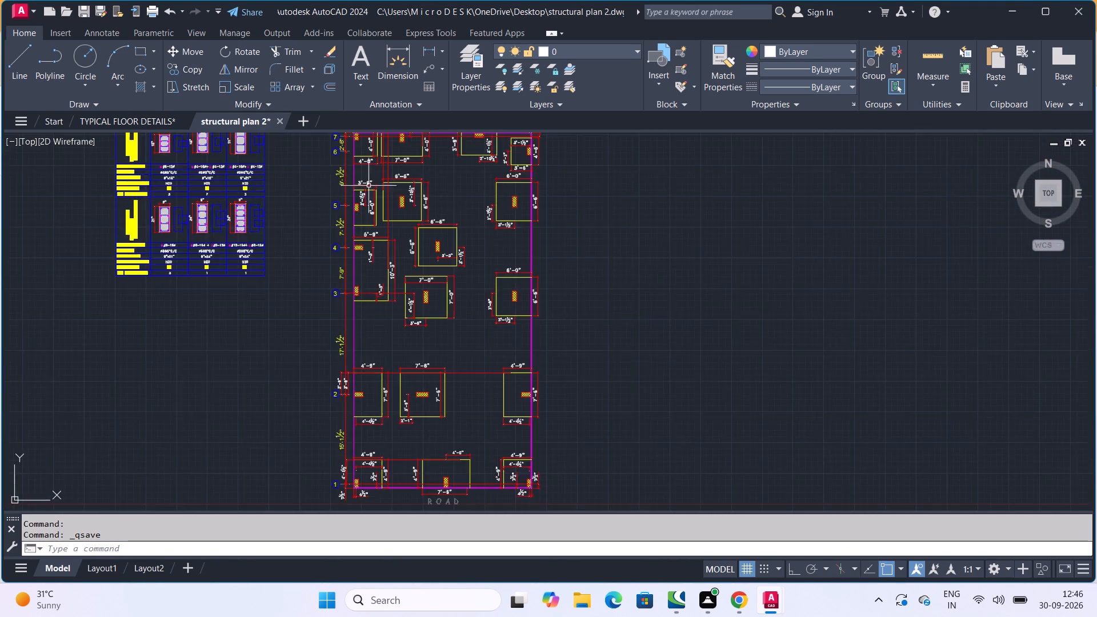
middle_click(538, 224)
scroll(479, 208, "down", 3)
Examine the labelled footing layout again, from footings F1 to F4 up to the edge footings along grids 6 and 7.
middle_click_drag(502, 236, 524, 321)
scroll(511, 201, "up", 4)
middle_click_drag(529, 181, 555, 286)
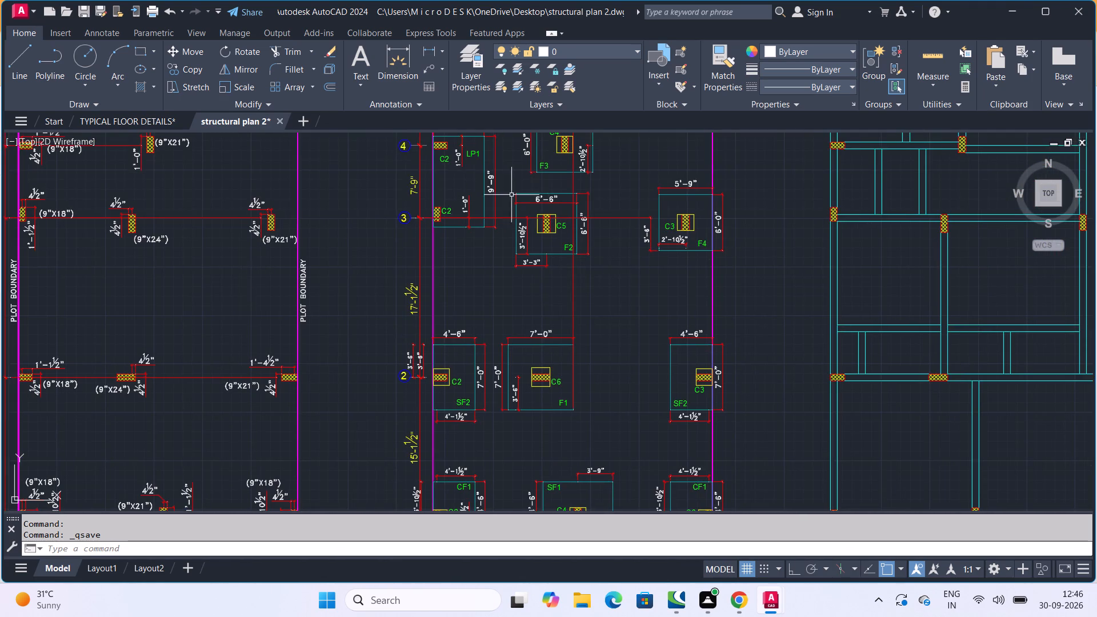
middle_click_drag(472, 223, 578, 300)
middle_click_drag(476, 271, 405, 322)
scroll(478, 273, "down", 1)
scroll(602, 234, "up", 3)
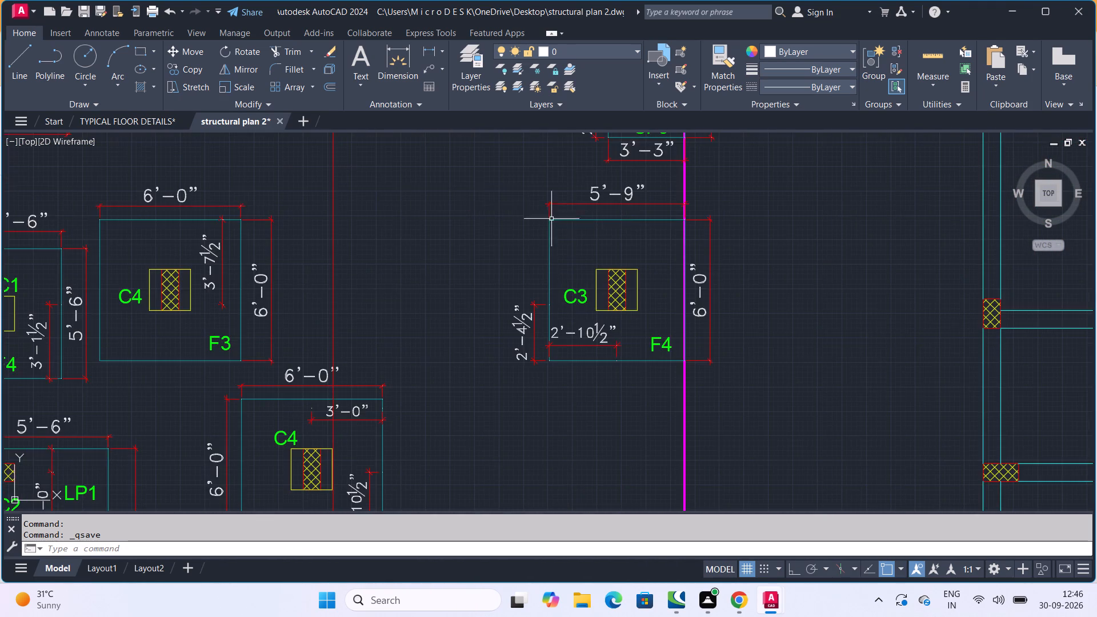
middle_click_drag(389, 200, 756, 368)
scroll(726, 362, "down", 1)
scroll(542, 225, "up", 3)
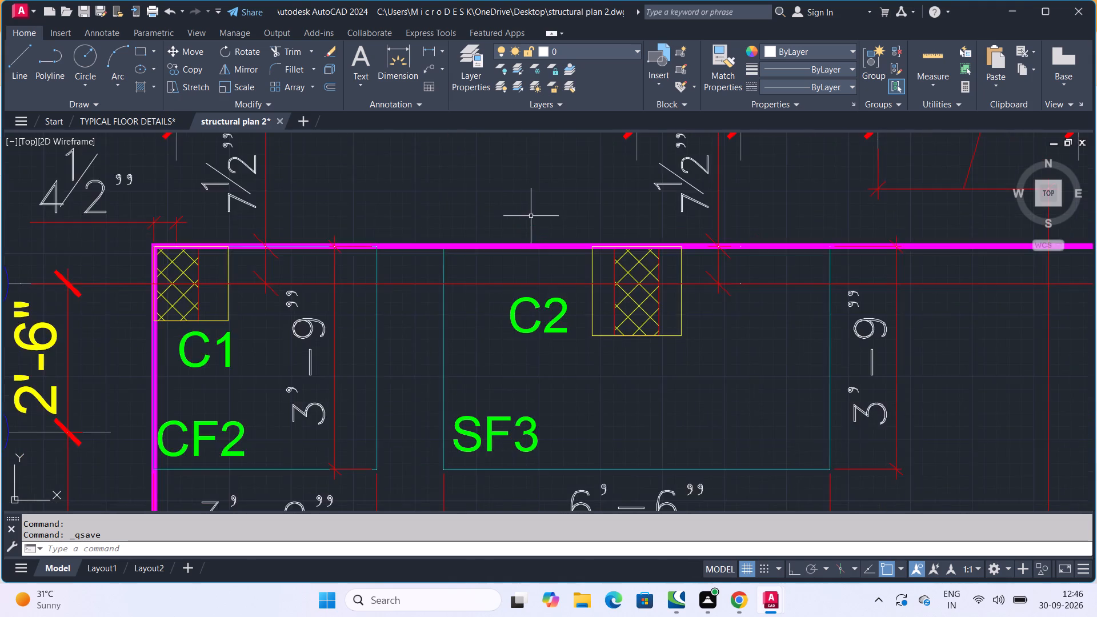
scroll(532, 247, "down", 2)
middle_click_drag(628, 193, 478, 237)
scroll(590, 246, "down", 1)
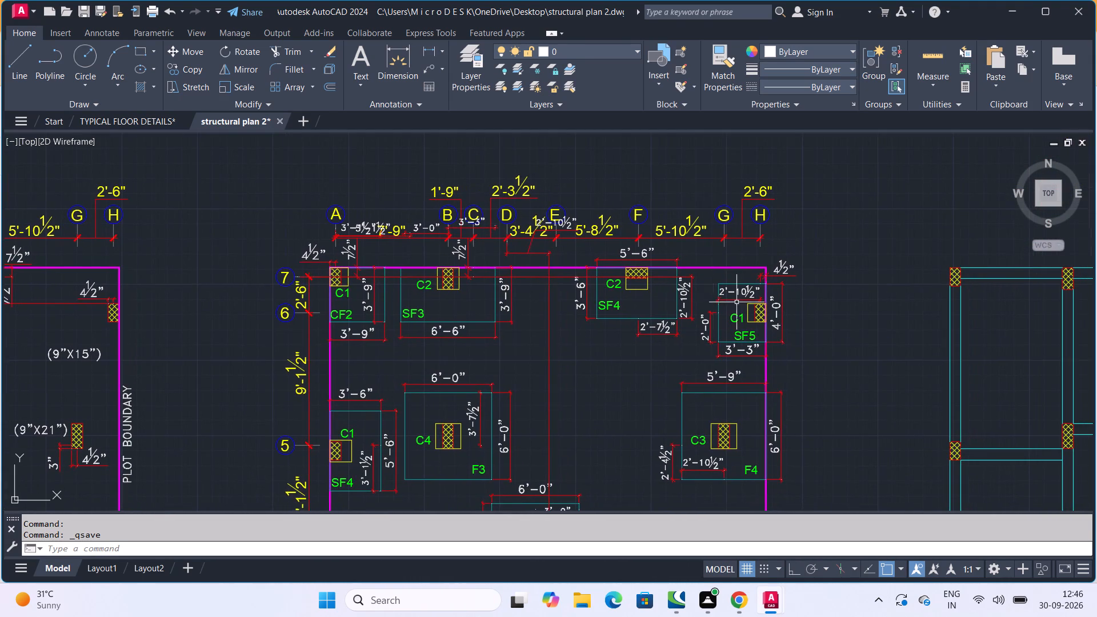
scroll(718, 297, "up", 2)
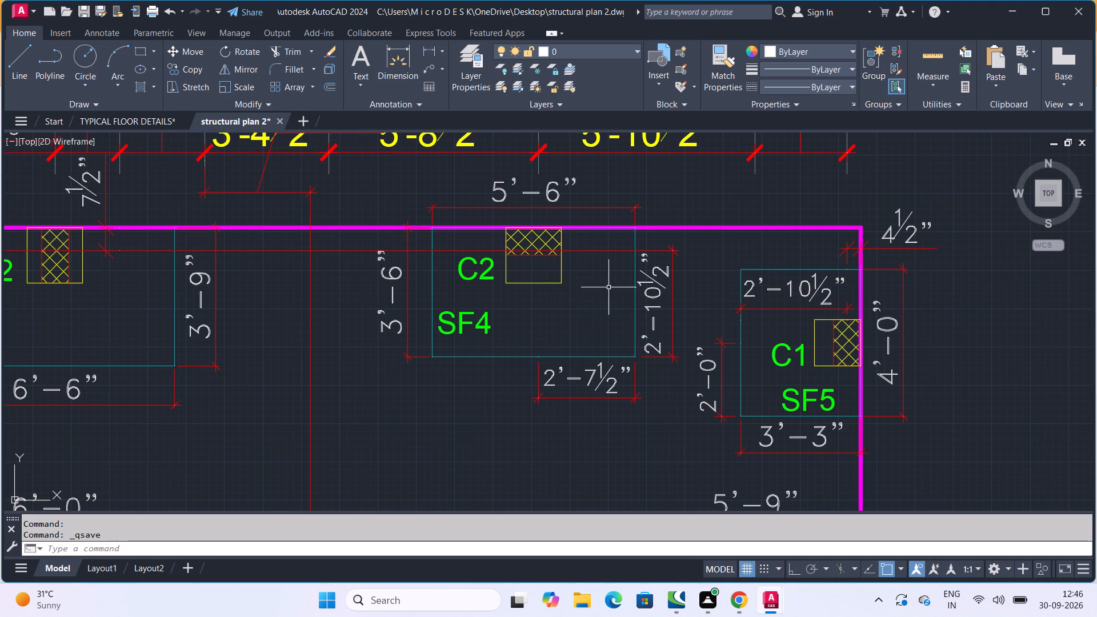
Examine the labelled footing layout from the top edge footings down to footings F3 and F4 around grids 4 and 5.
scroll(534, 341, "down", 1)
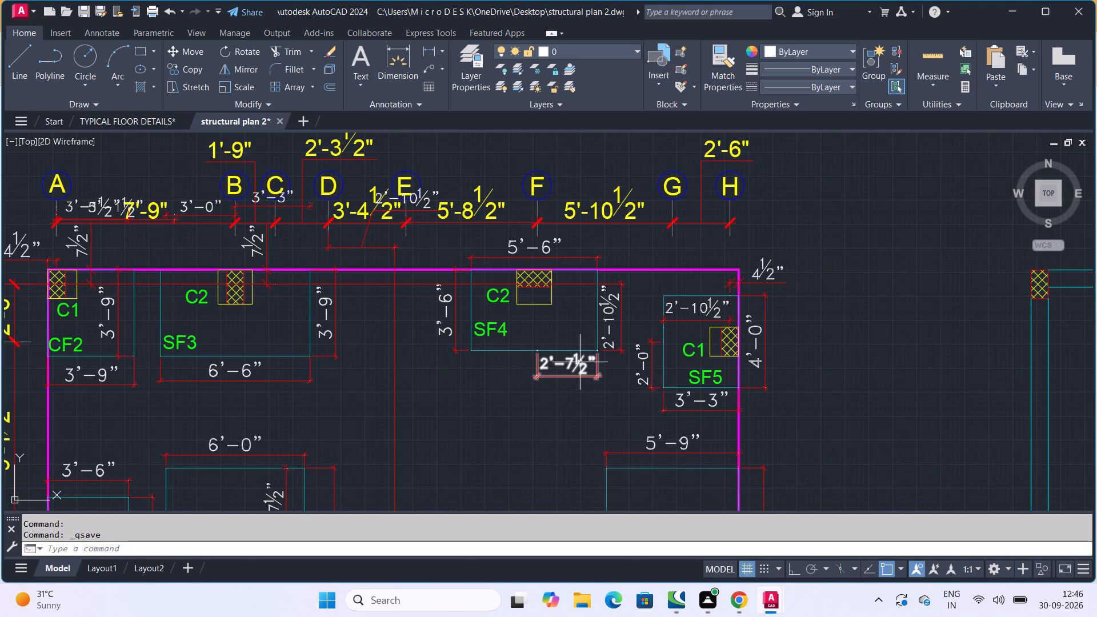
scroll(638, 350, "down", 1)
middle_click_drag(638, 351, 694, 314)
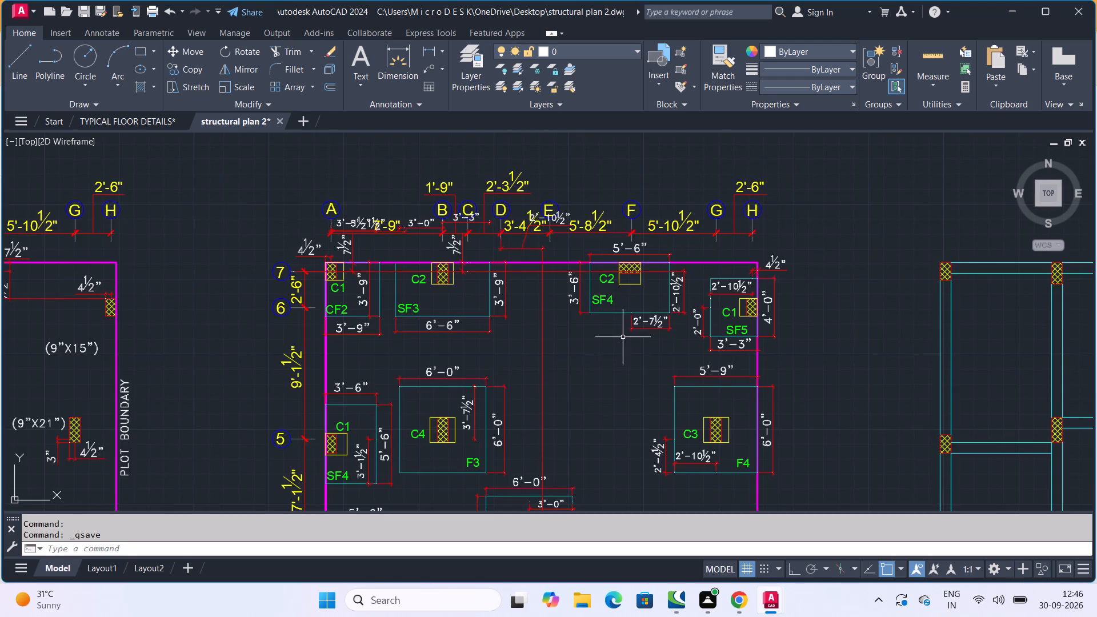
scroll(603, 334, "down", 1)
middle_click_drag(633, 299, 717, 227)
scroll(571, 354, "up", 2)
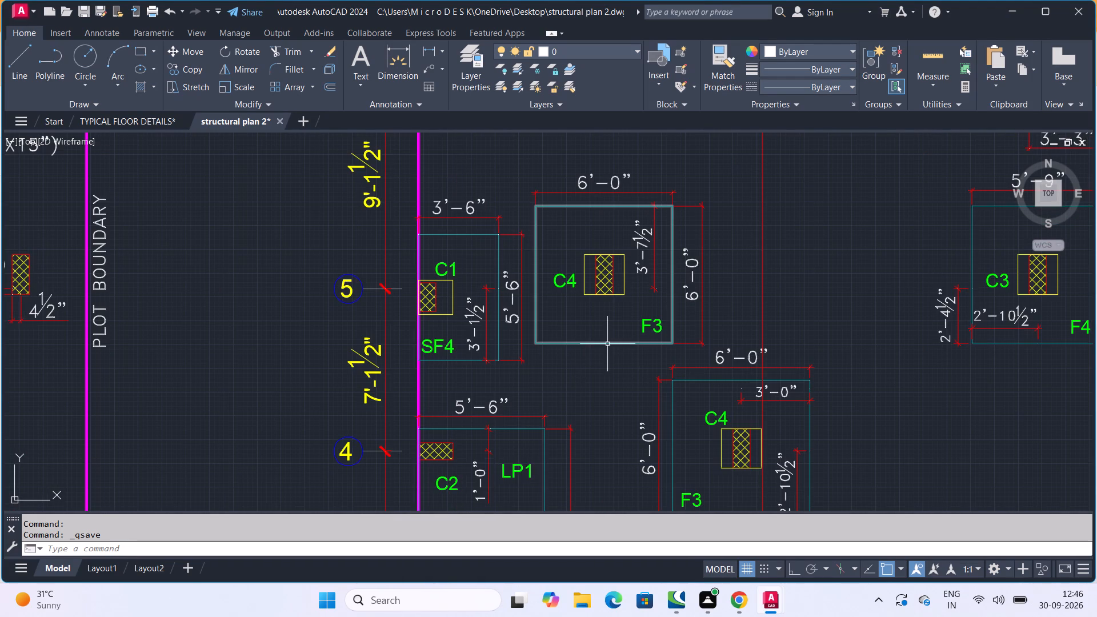
scroll(657, 307, "up", 4)
scroll(659, 312, "down", 4)
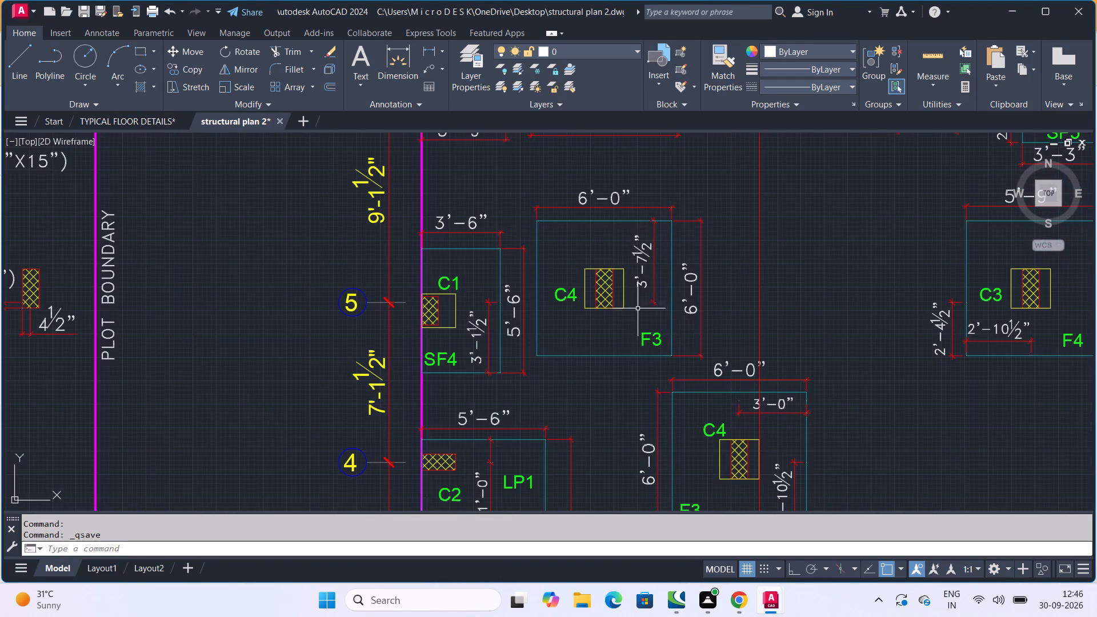
scroll(647, 323, "up", 3)
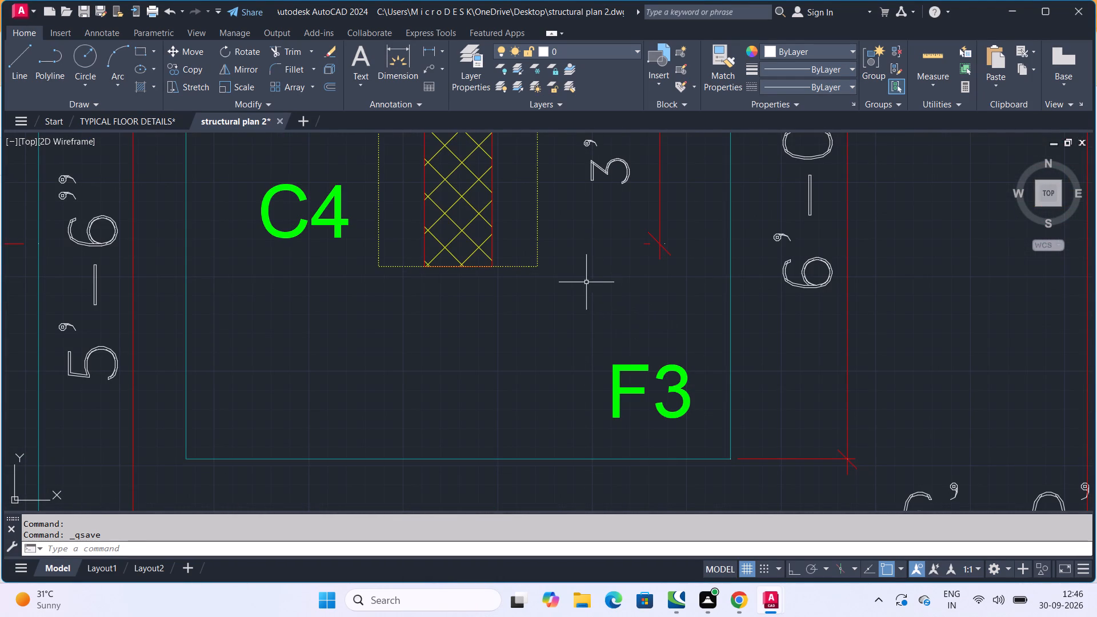
scroll(658, 298, "down", 4)
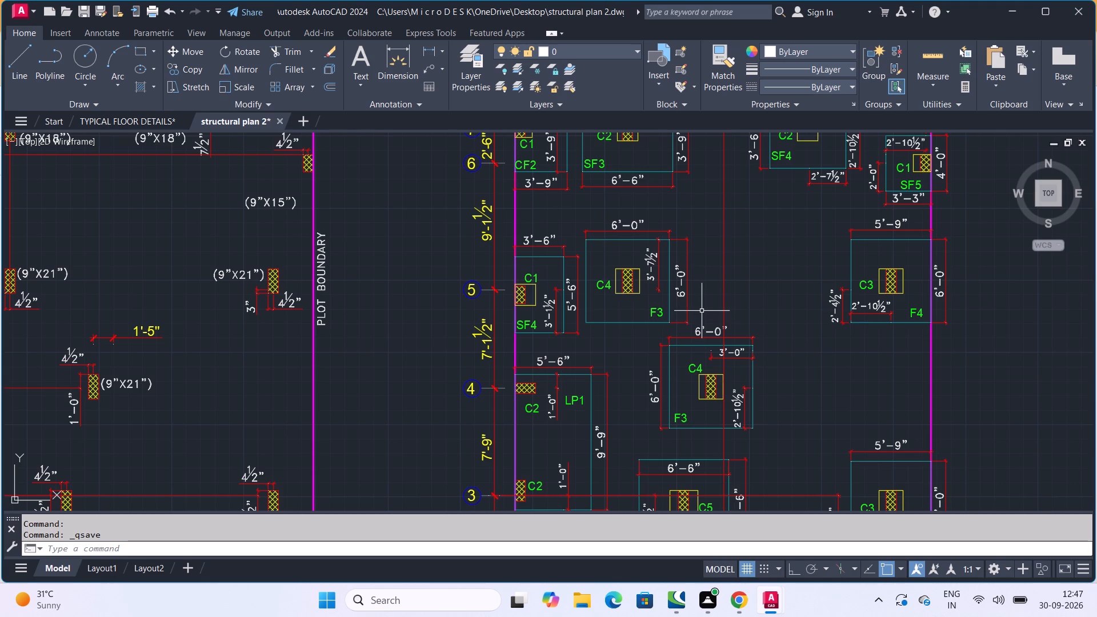
scroll(705, 304, "down", 3)
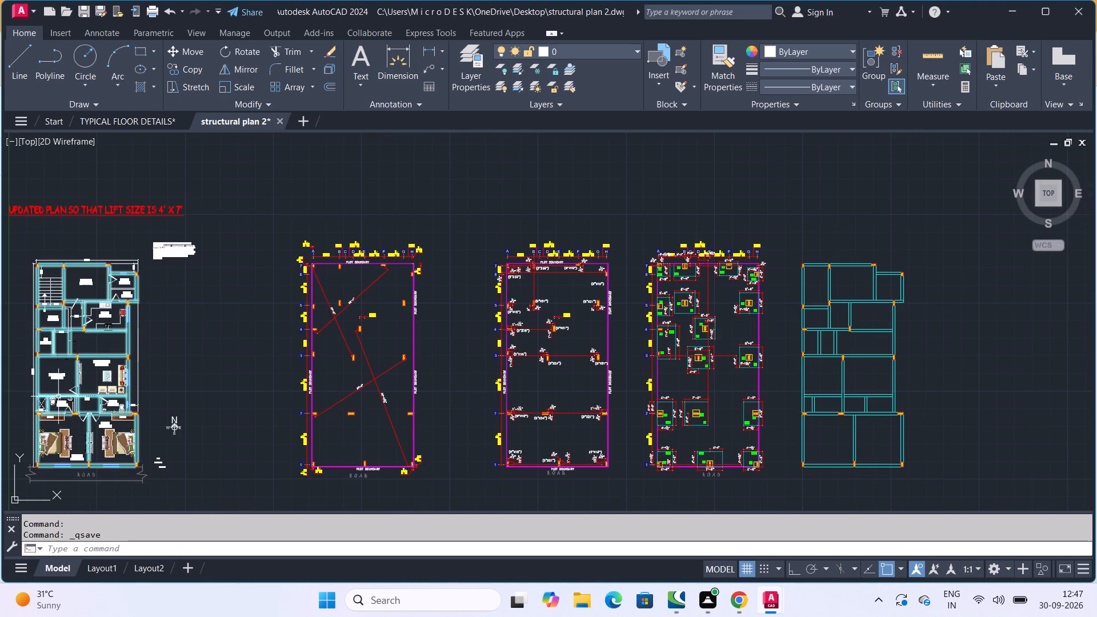
Review the column details table for C1 to C6, including the column sizes, vertical steel, stirrups and concrete grade.
middle_click_drag(234, 356, 361, 222)
middle_click_drag(568, 384, 494, 292)
scroll(568, 384, "down", 1)
scroll(591, 367, "up", 2)
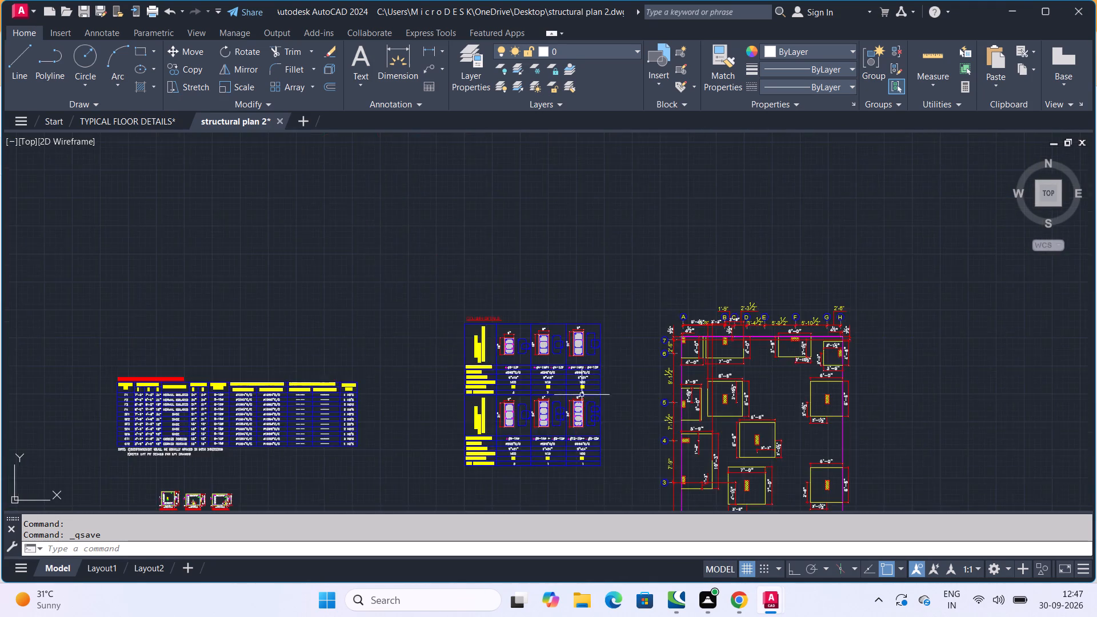
scroll(570, 403, "up", 3)
middle_click_drag(366, 319, 503, 304)
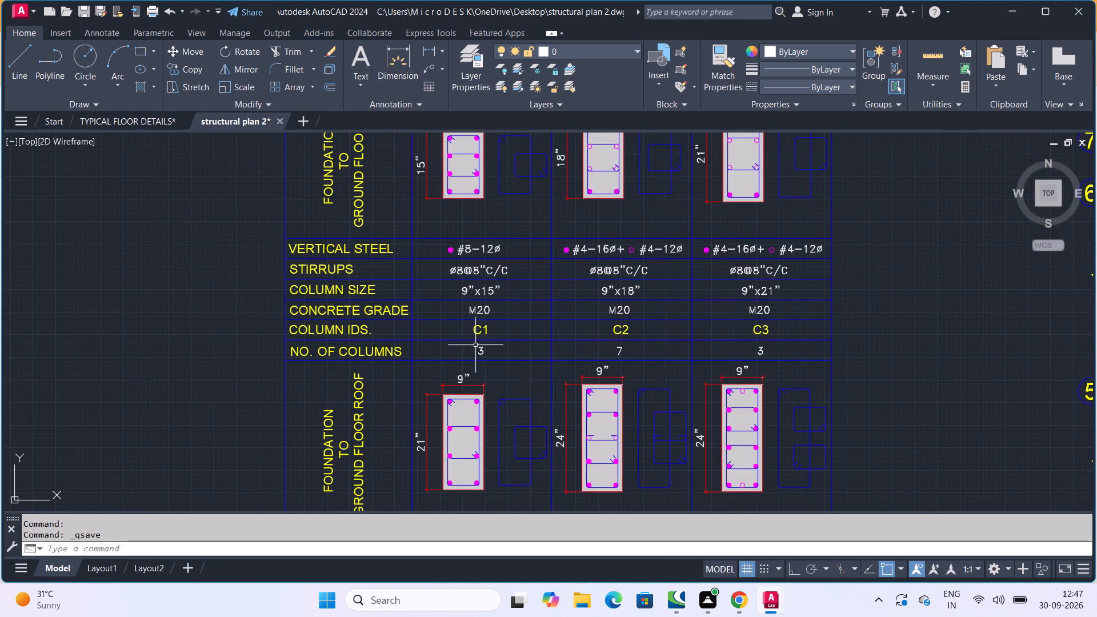
scroll(473, 360, "down", 1)
middle_click_drag(473, 360, 583, 277)
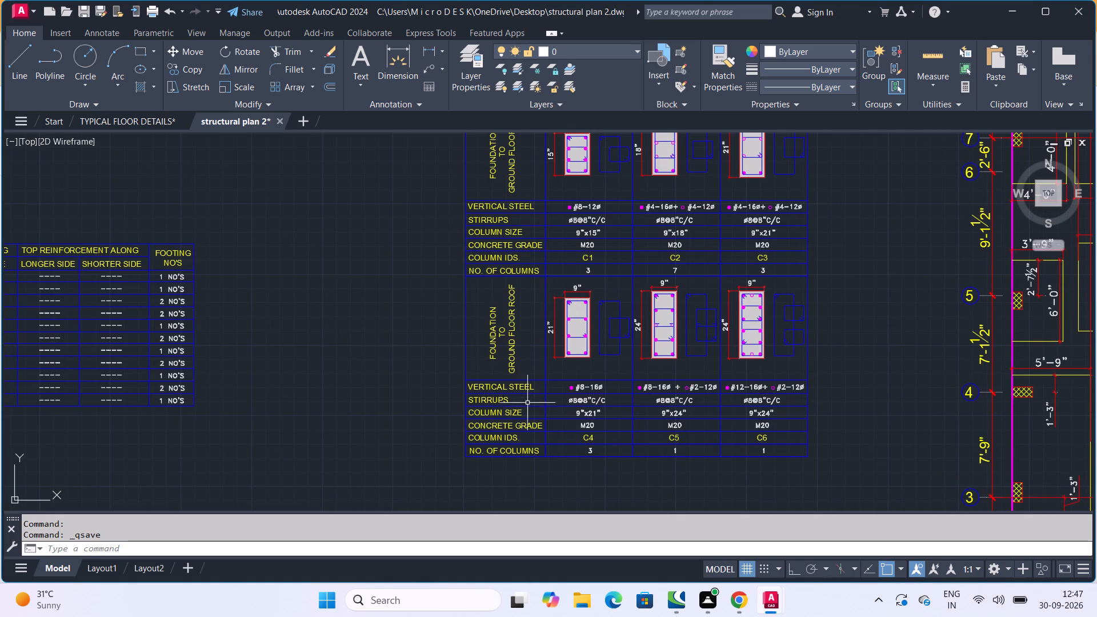
scroll(506, 445, "up", 2)
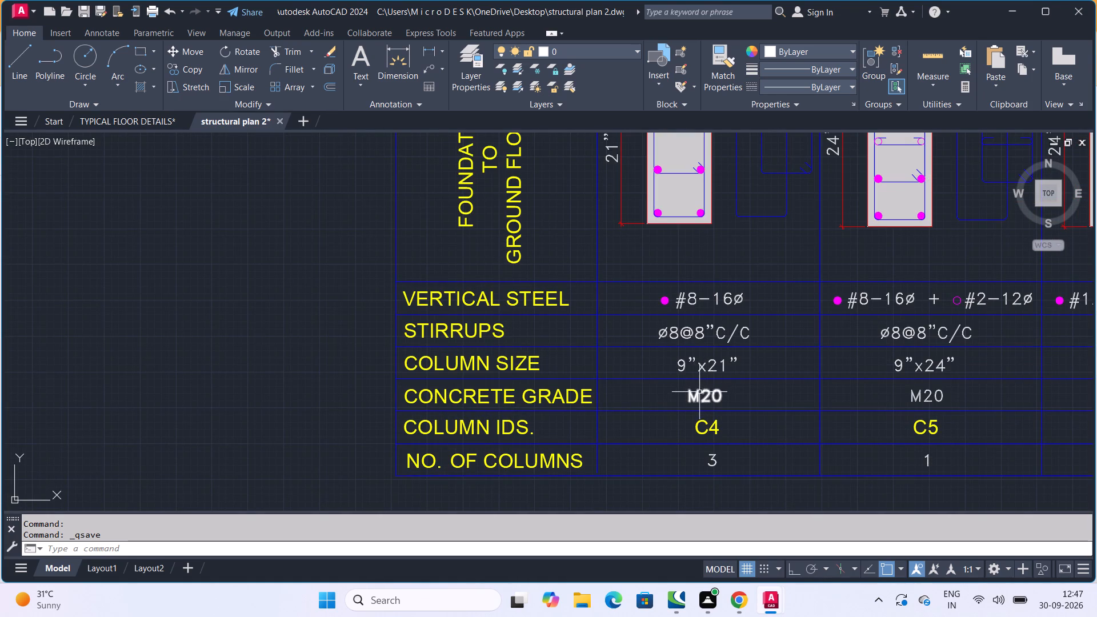
Review the isolated footing schedule from F1 to CF2, covering footing sizes, types, pedestals, reinforcement and the notes.
scroll(639, 393, "down", 3)
middle_click_drag(365, 376, 599, 266)
scroll(497, 322, "down", 1)
scroll(435, 278, "up", 2)
scroll(405, 239, "up", 2)
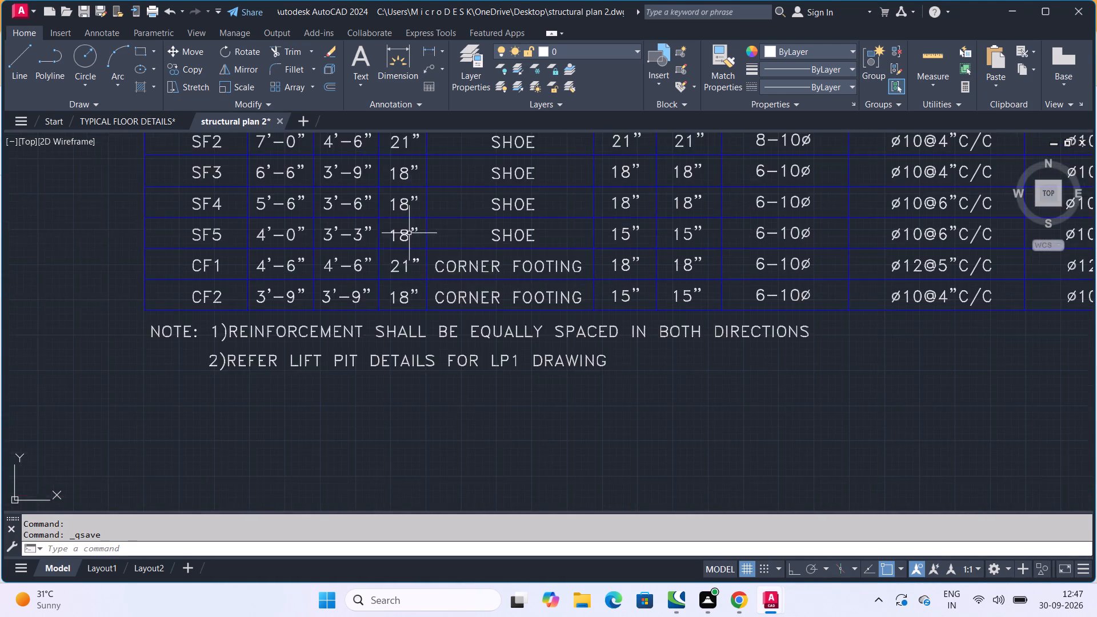
middle_click_drag(467, 218, 471, 338)
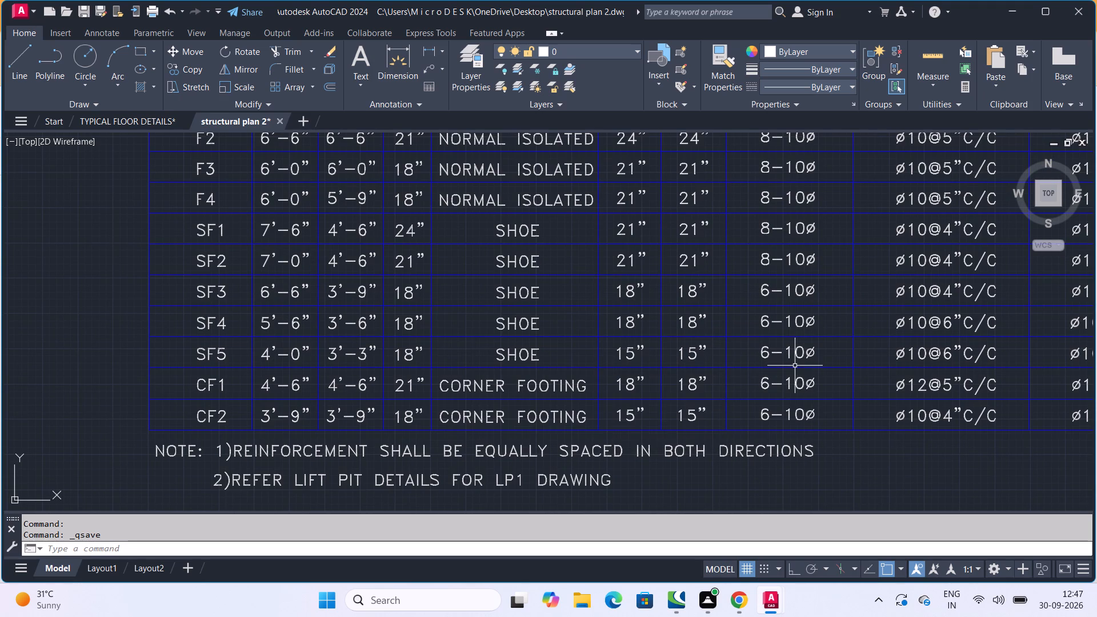
scroll(815, 333, "down", 1)
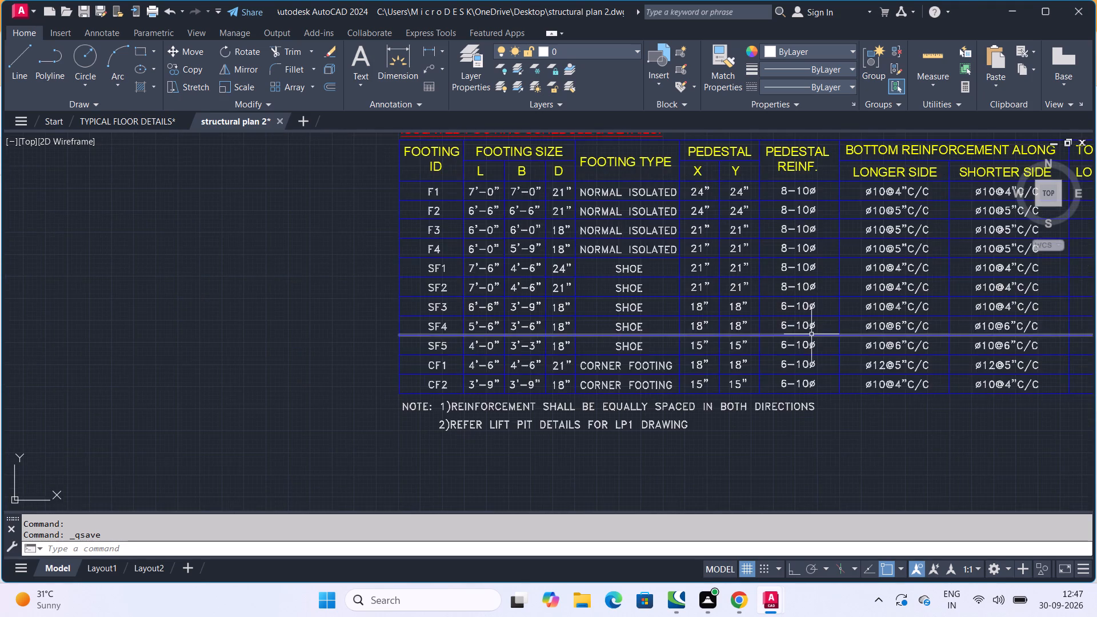
middle_click_drag(798, 339, 696, 399)
scroll(722, 389, "down", 1)
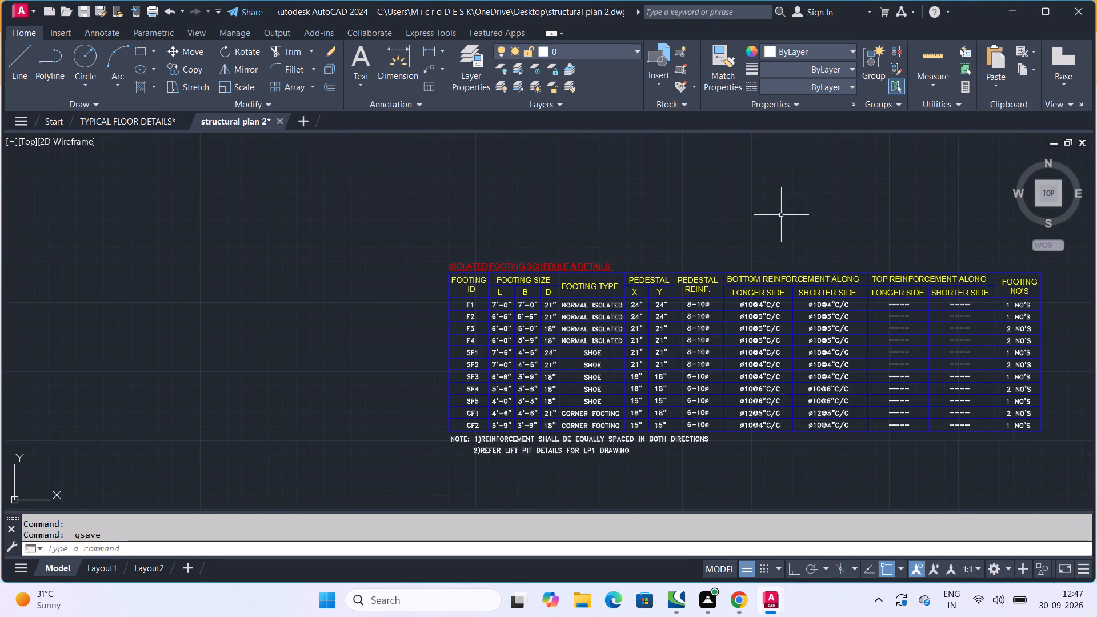
scroll(842, 303, "up", 2)
middle_click_drag(752, 217, 703, 150)
scroll(740, 209, "down", 1)
middle_click_drag(568, 192, 541, 226)
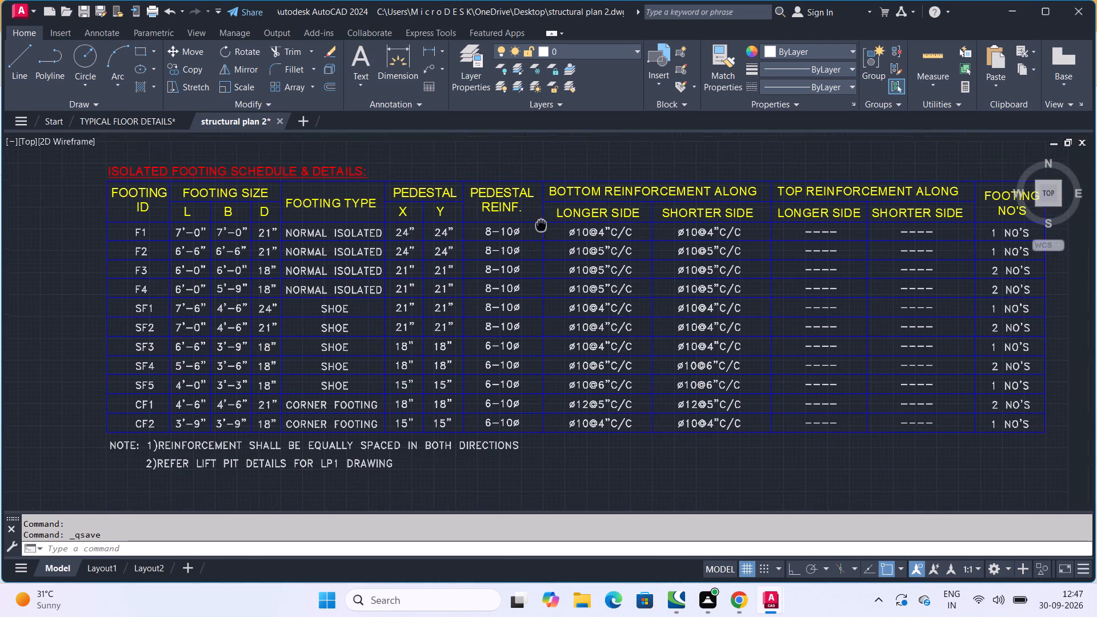
middle_click_drag(541, 226, 541, 226)
scroll(442, 218, "up", 2)
middle_click_drag(714, 255, 799, 340)
scroll(802, 338, "down", 1)
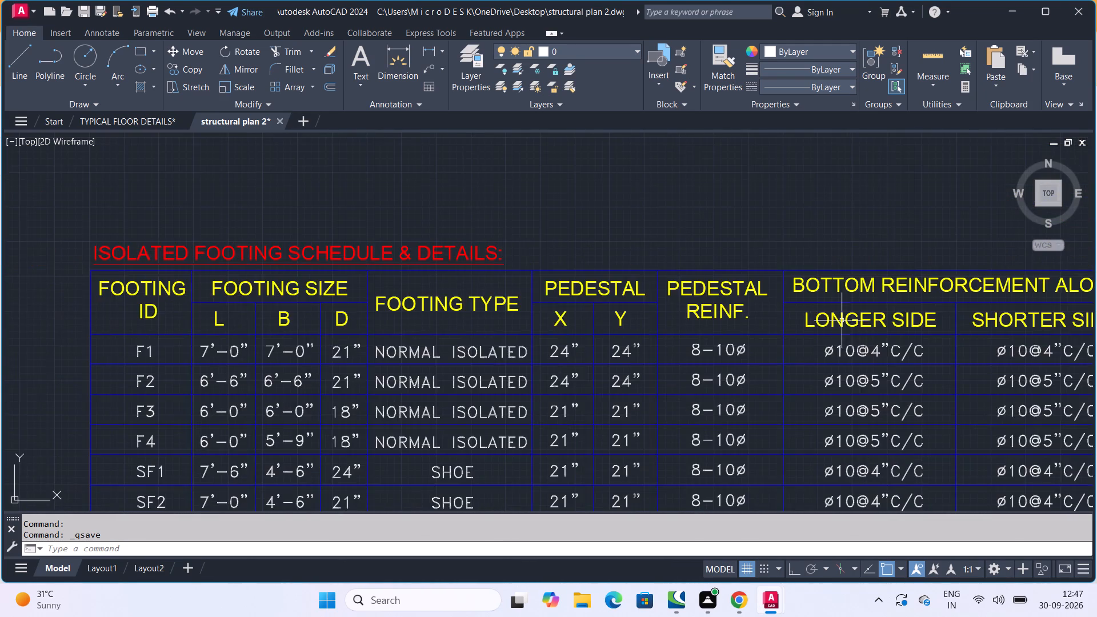
middle_click_drag(828, 297, 566, 258)
scroll(742, 258, "down", 2)
middle_click_drag(738, 263, 691, 279)
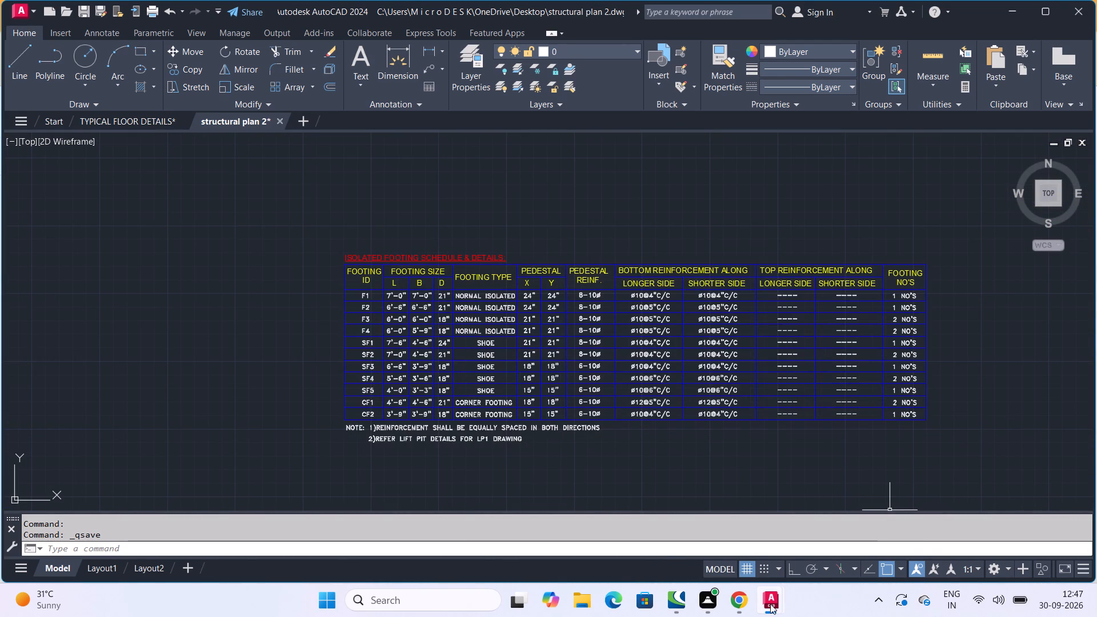
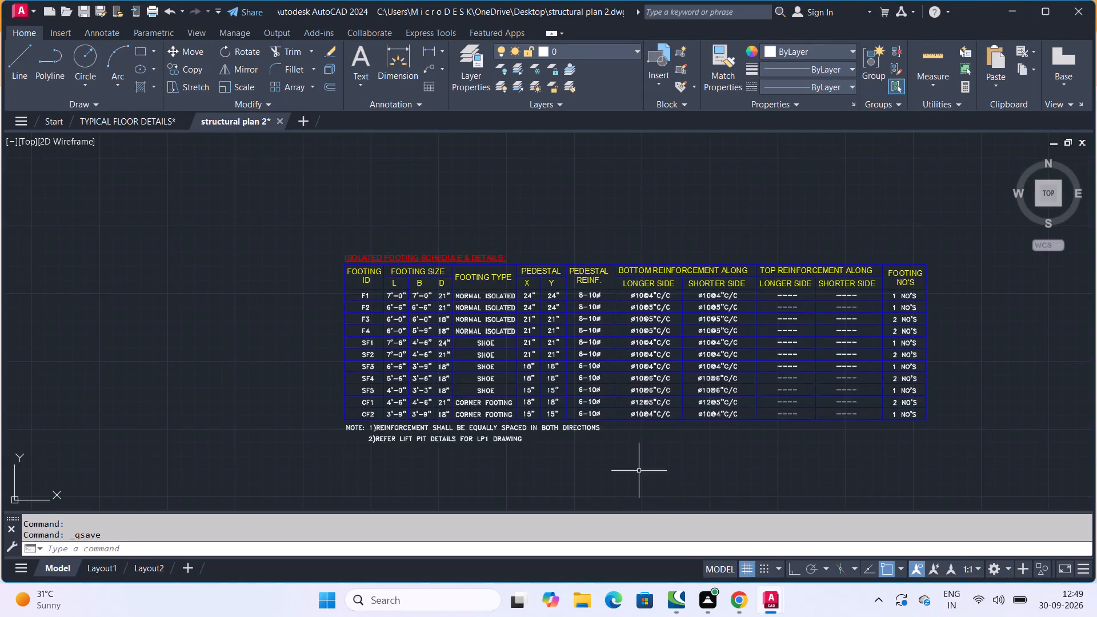
Look over the floor plans, column layouts and footing layouts in structural plan 2, including grids 1 and 2 along the road.
scroll(646, 439, "up", 1)
scroll(641, 348, "down", 3)
scroll(634, 346, "up", 1)
middle_click_drag(627, 346, 550, 336)
scroll(662, 326, "down", 3)
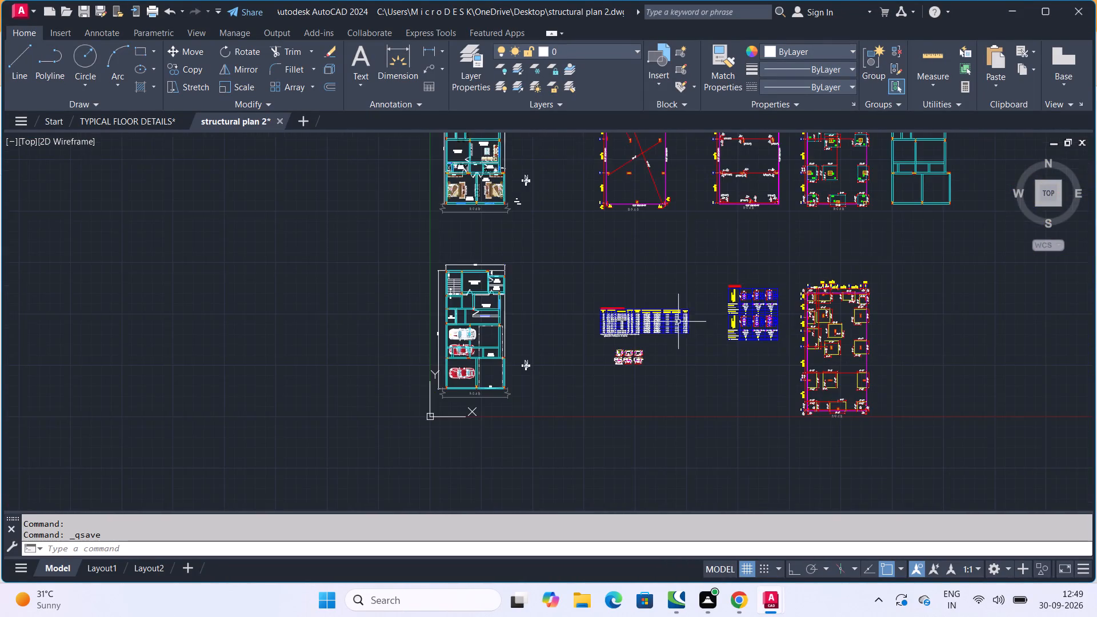
scroll(810, 233, "up", 2)
middle_click_drag(788, 236, 786, 322)
scroll(783, 311, "down", 1)
scroll(710, 247, "up", 2)
scroll(868, 293, "up", 1)
middle_click_drag(867, 293, 862, 294)
scroll(804, 295, "down", 2)
middle_click_drag(862, 294, 752, 293)
scroll(920, 365, "up", 1)
scroll(867, 341, "down", 2)
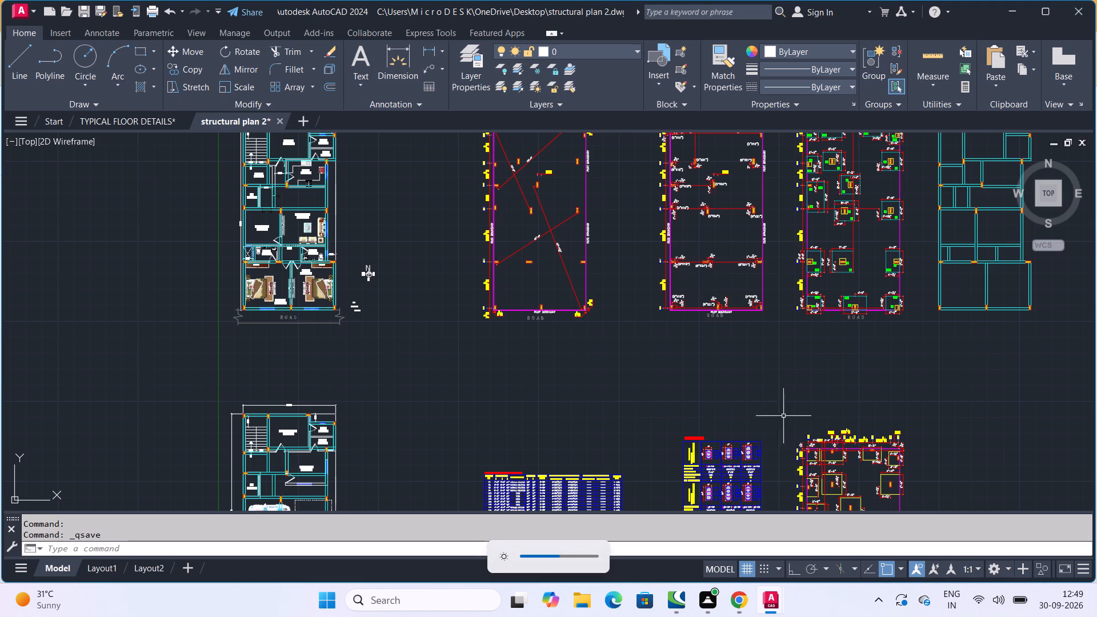
middle_click_drag(732, 402, 733, 413)
scroll(732, 402, "down", 1)
scroll(743, 388, "up", 2)
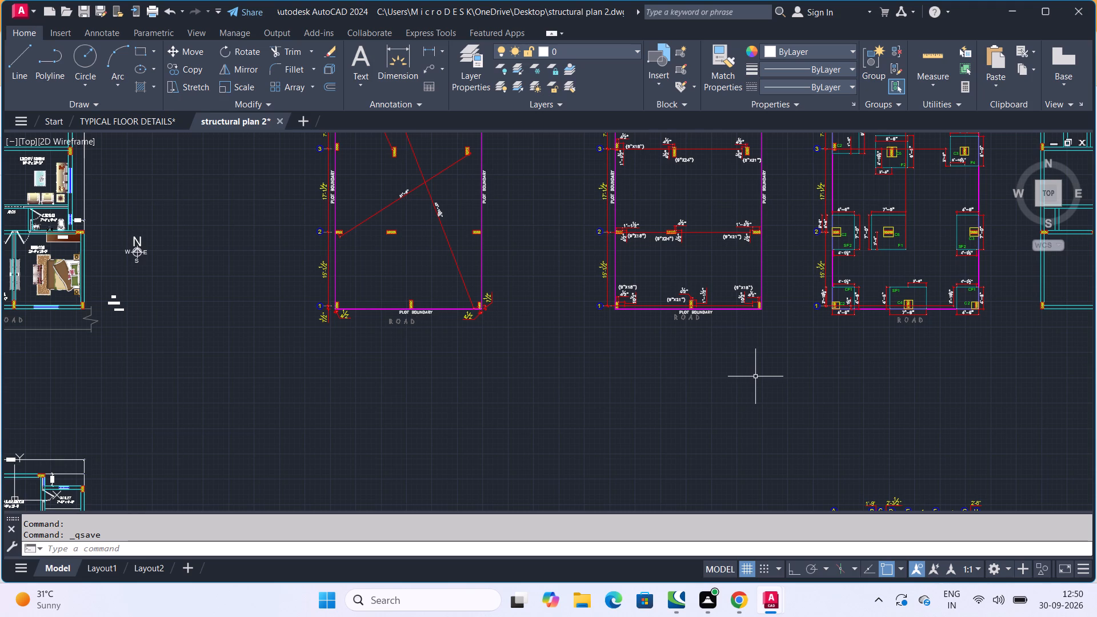
scroll(829, 337, "up", 2)
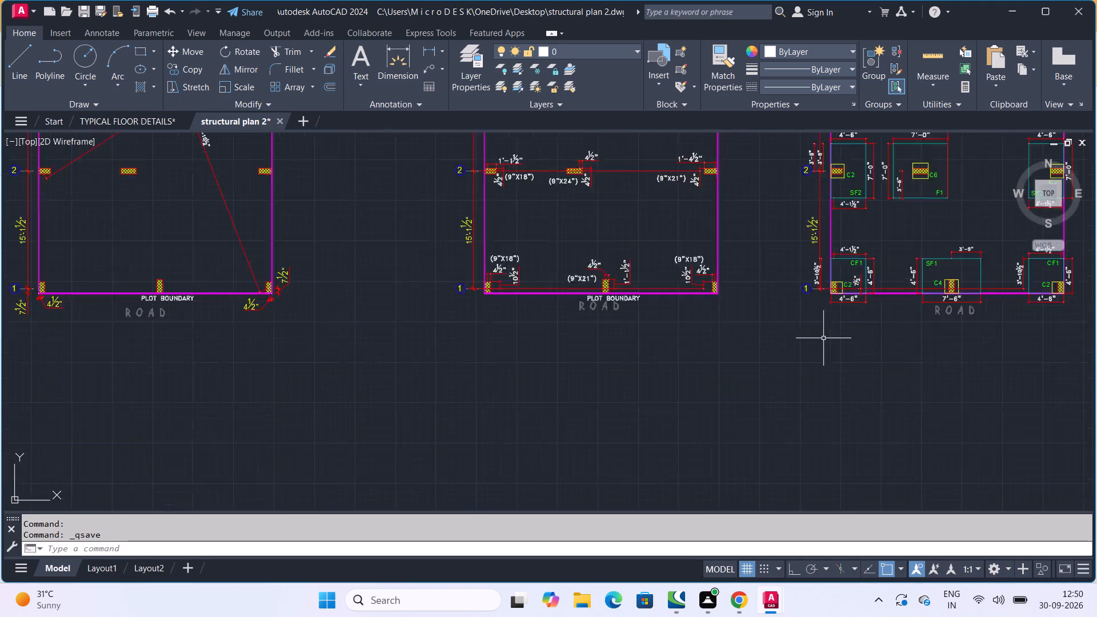
middle_click_drag(764, 397, 750, 414)
scroll(700, 416, "down", 1)
Minimize AutoCAD to leave the structural plan 2 drawing.
left_click(1009, 11)
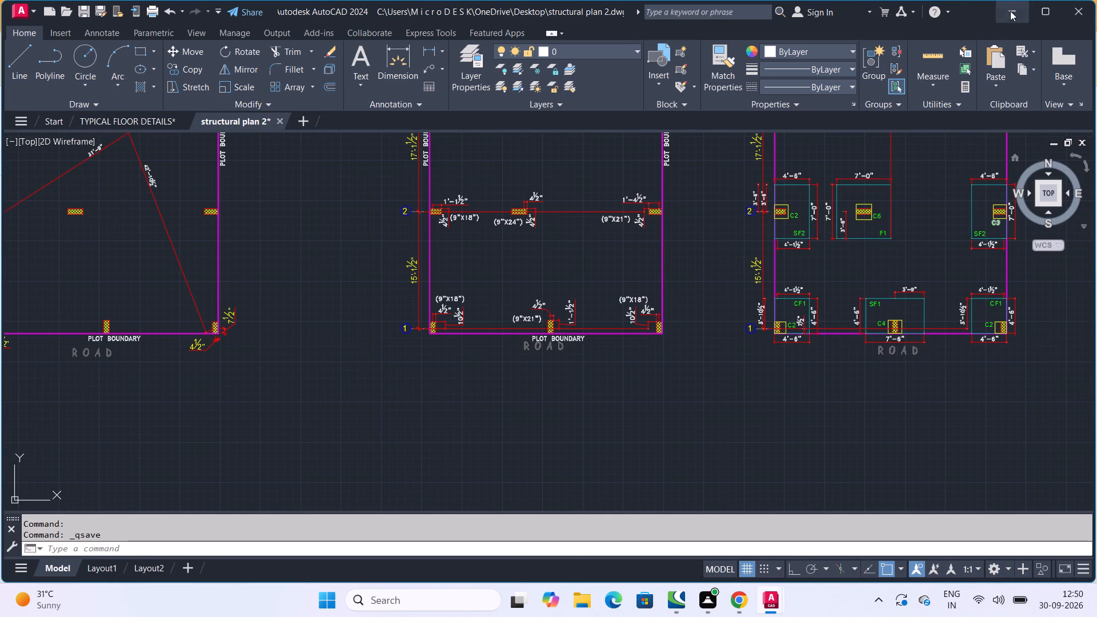
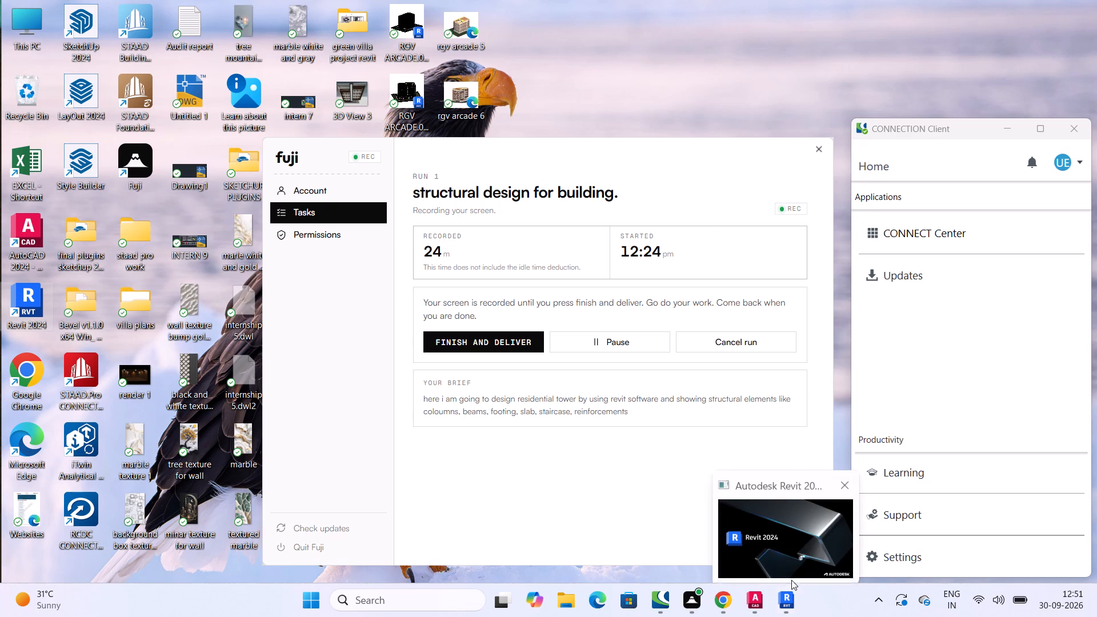
Switch to Autodesk Revit 2024 and bring its window to the front.
left_click(803, 543)
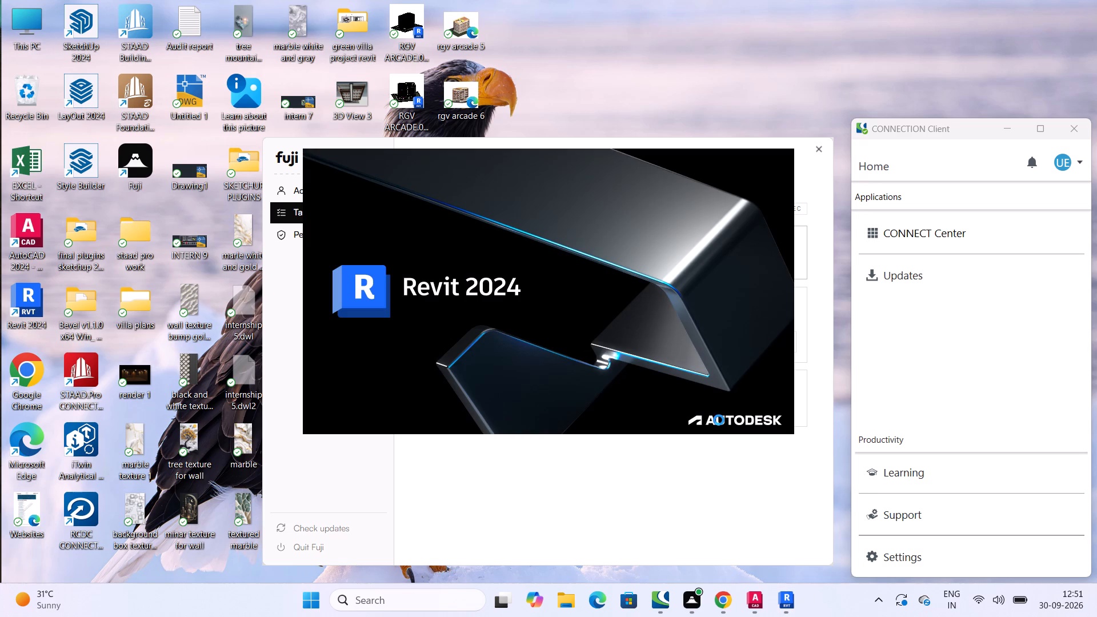
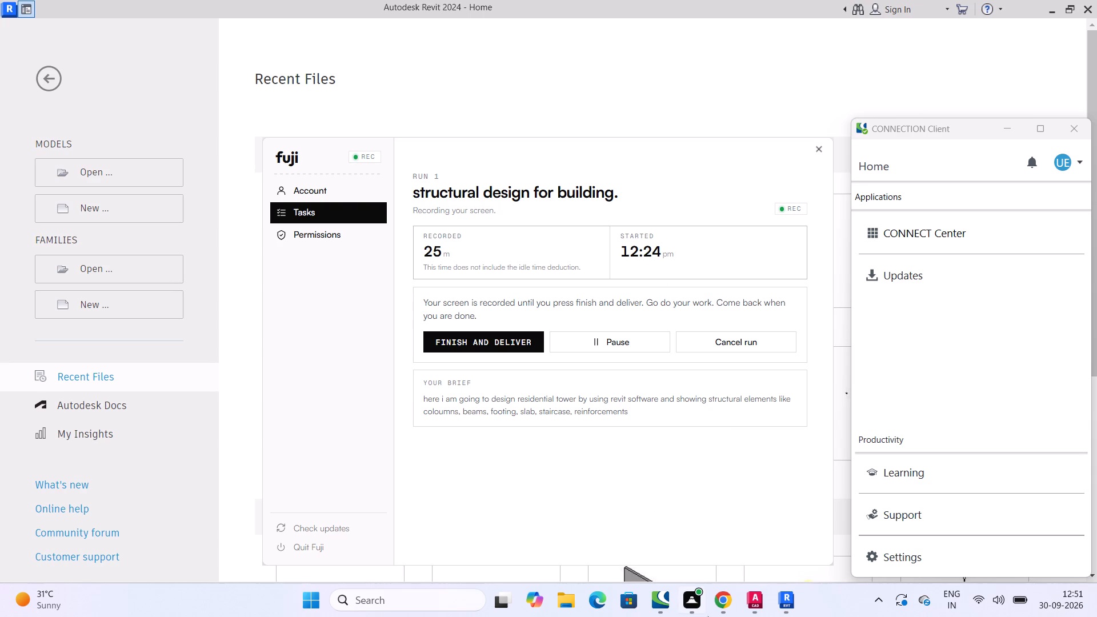
Switch to Autodesk Revit and create a new project from the DefaultMetric.rte template.
left_click(785, 600)
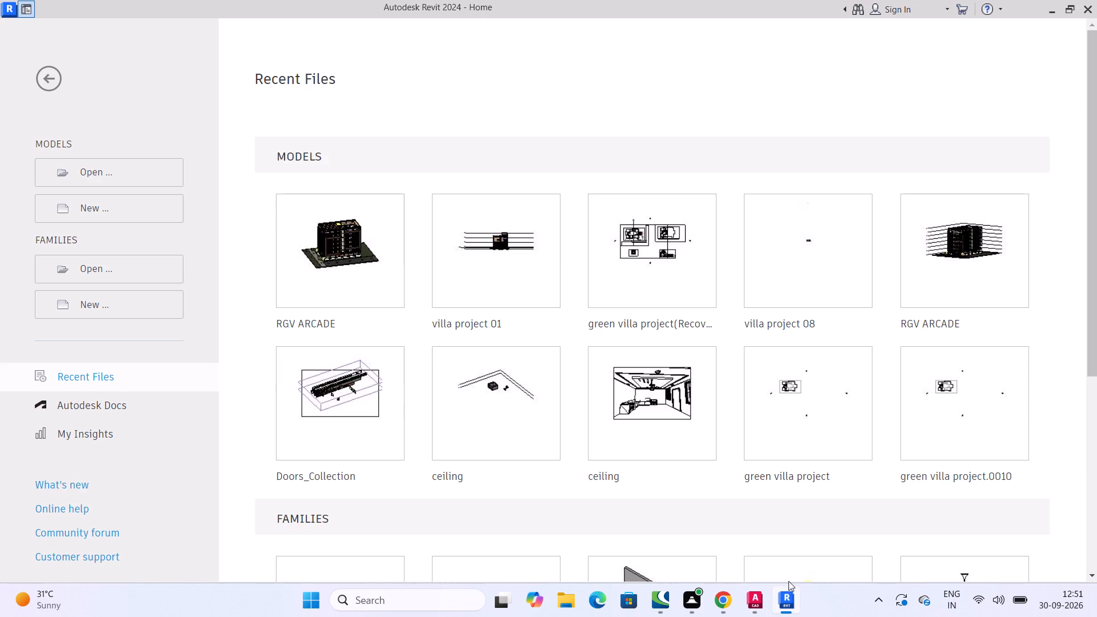
left_click(139, 206)
left_click(646, 270)
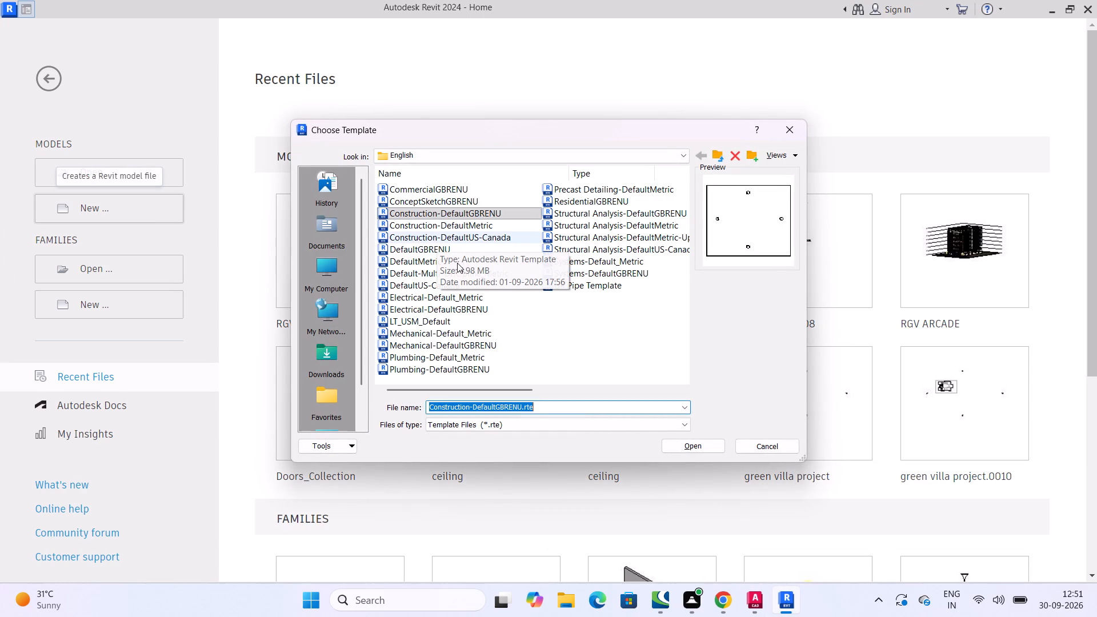
left_click(422, 262)
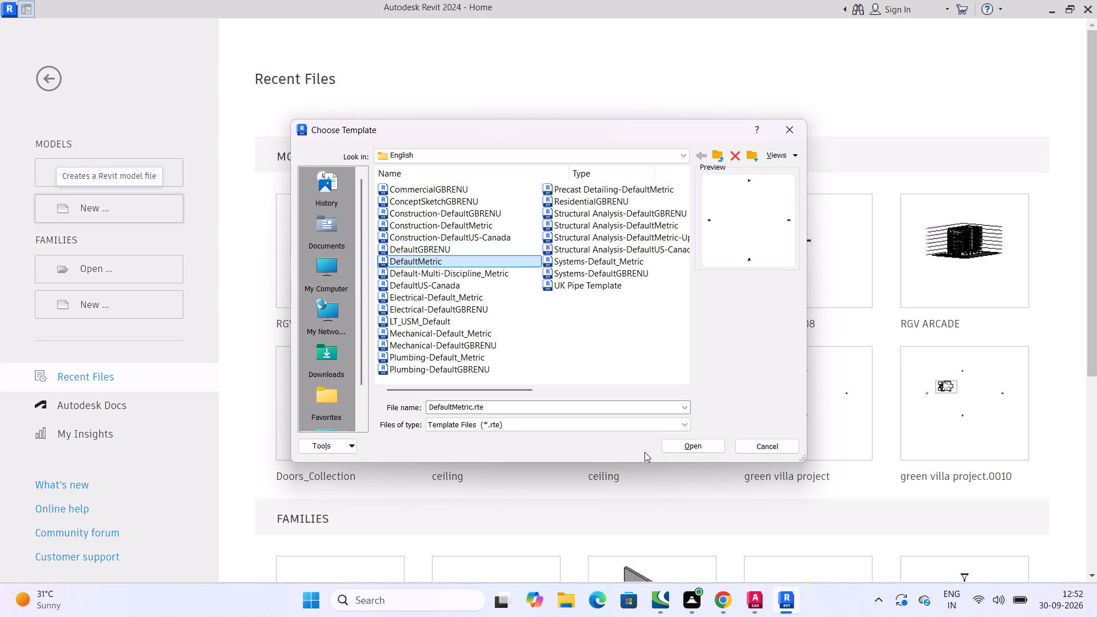
left_click(690, 447)
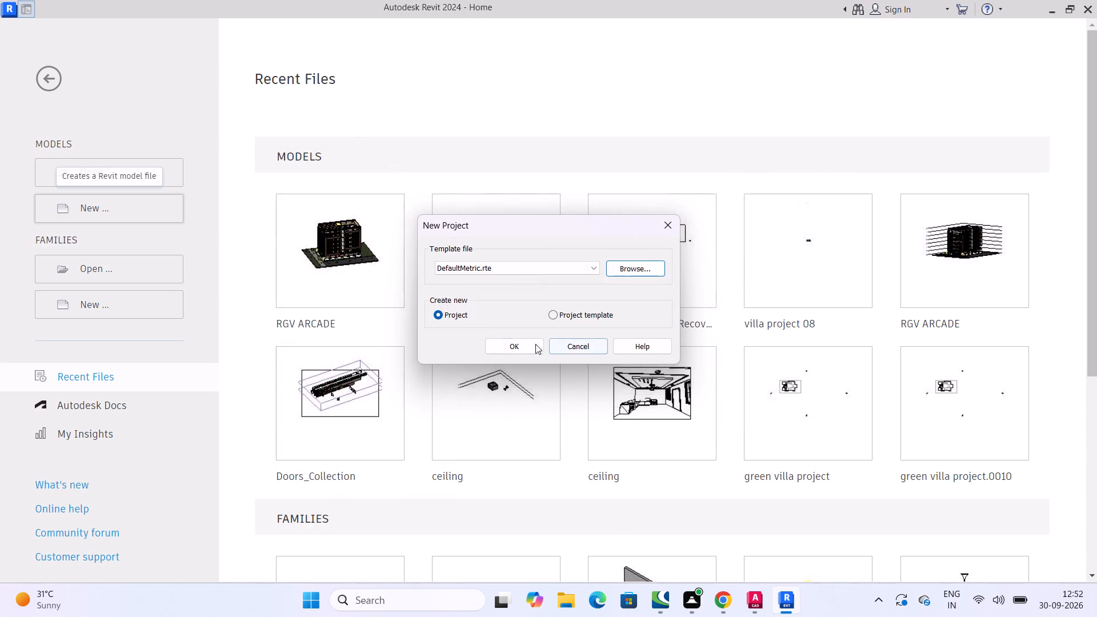
left_click(529, 344)
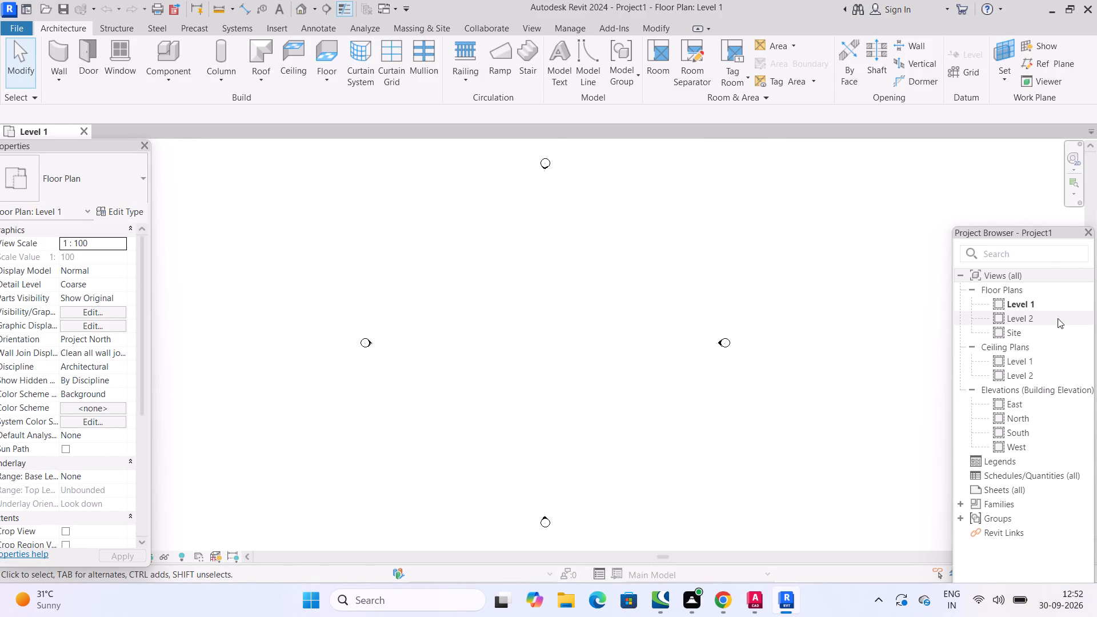
Open the North building elevation view showing Level 1 and Level 2.
scroll(1058, 318, "up", 4)
double_click(1042, 422)
double_click(1045, 420)
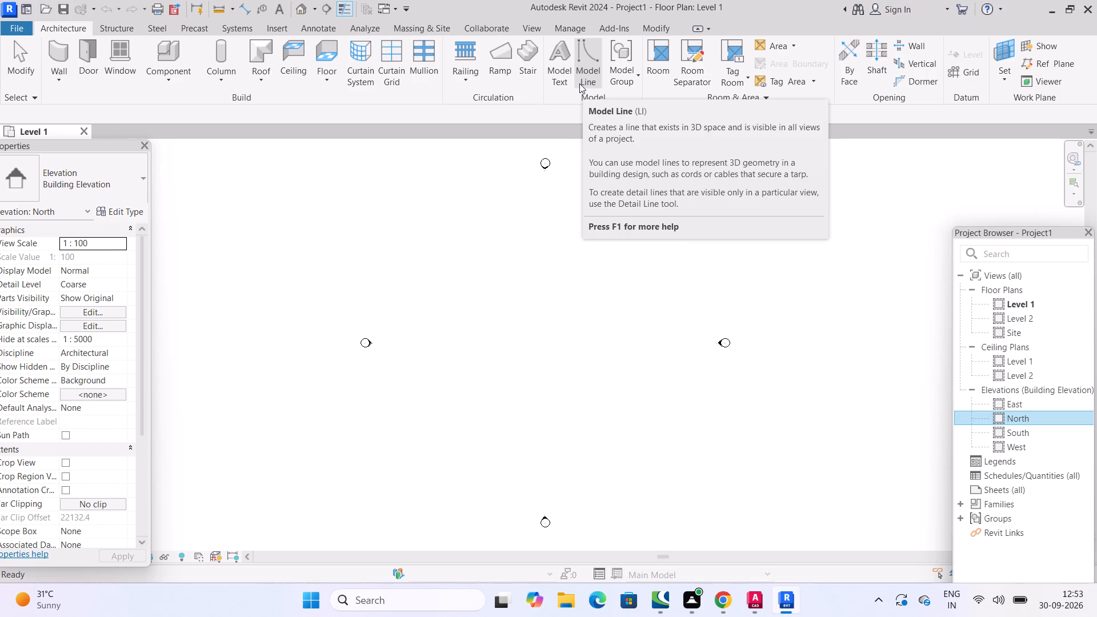
double_click(1032, 420)
scroll(778, 364, "down", 5)
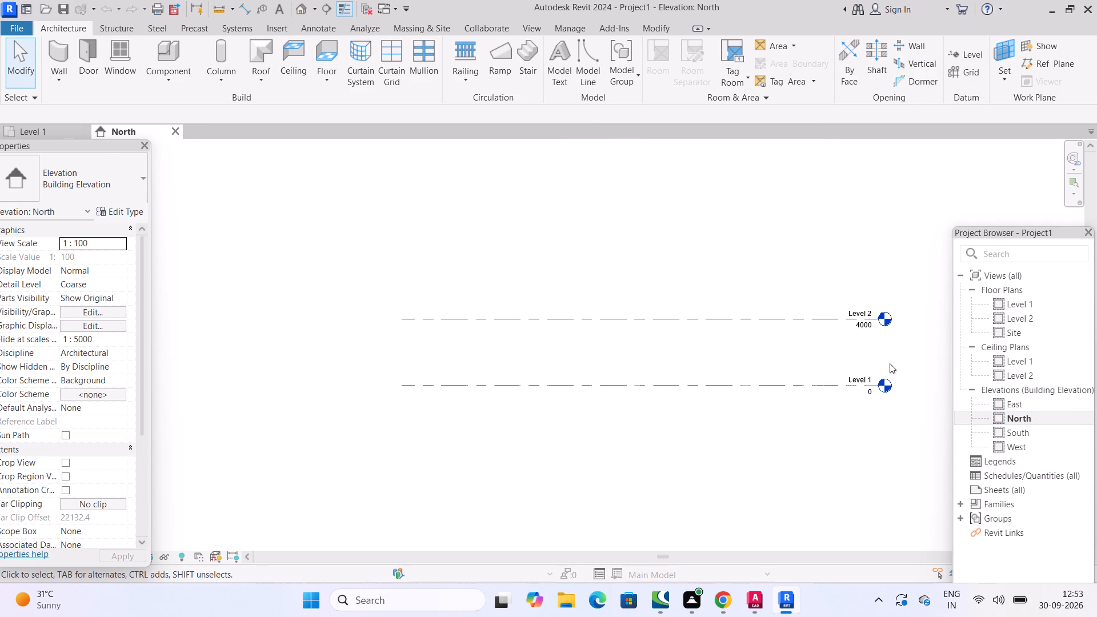
scroll(867, 371, "up", 3)
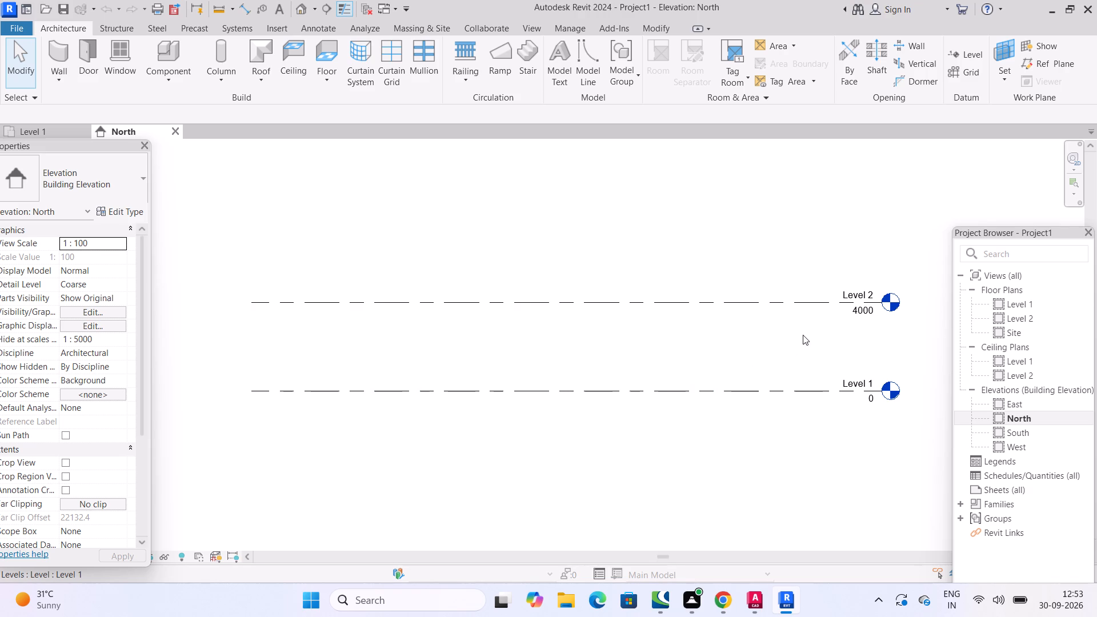
scroll(796, 293, "down", 2)
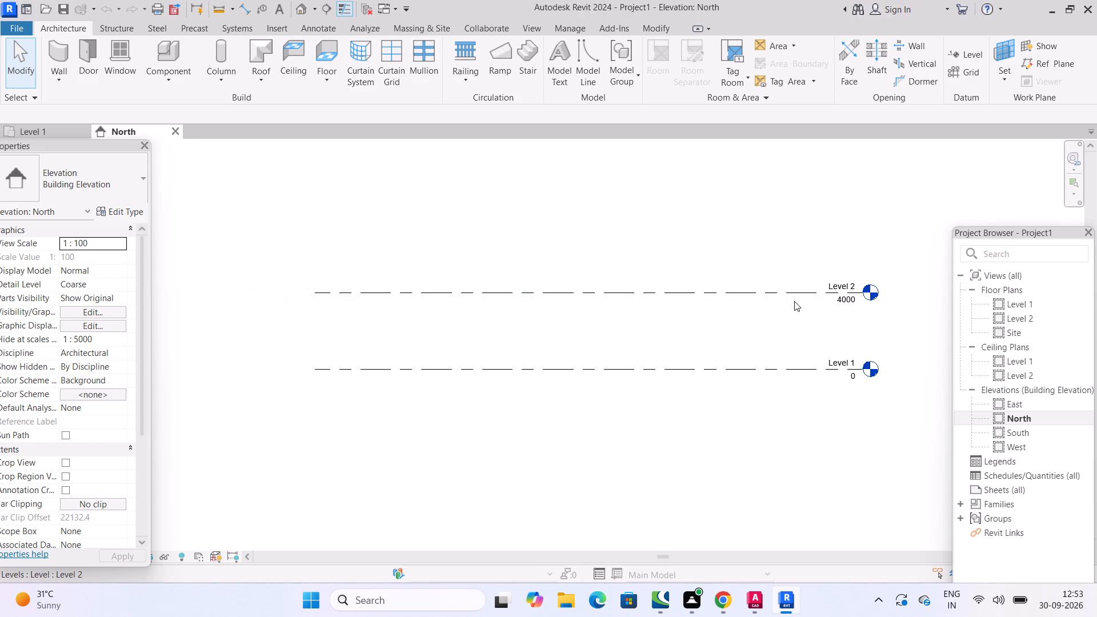
Start saving the new project as a Revit project file with the file name "structure".
key("ctrl+s")
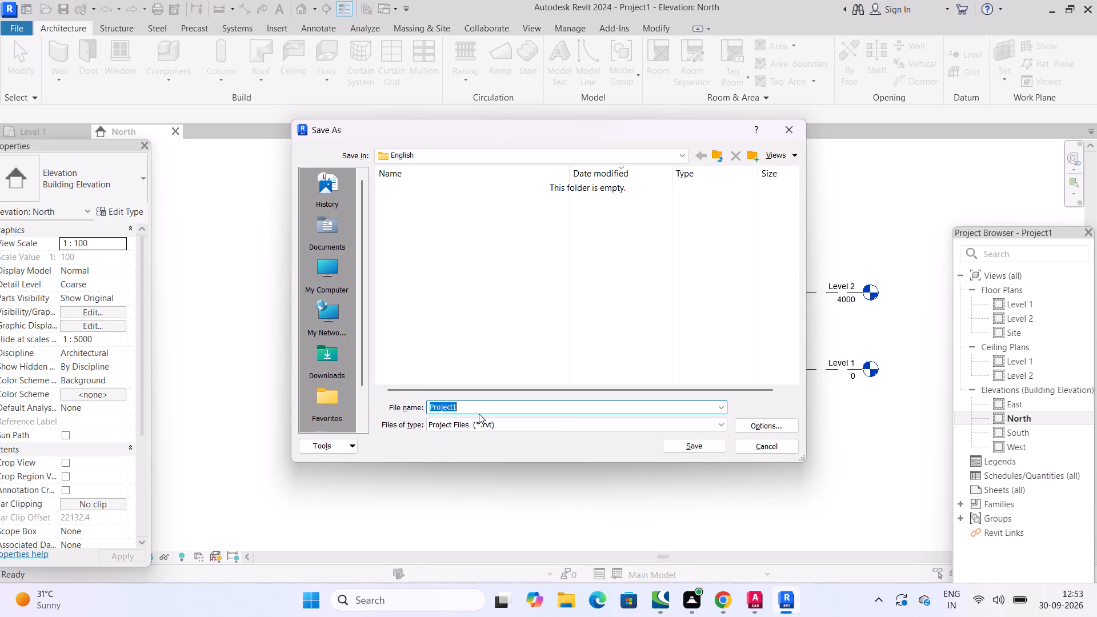
key("p")
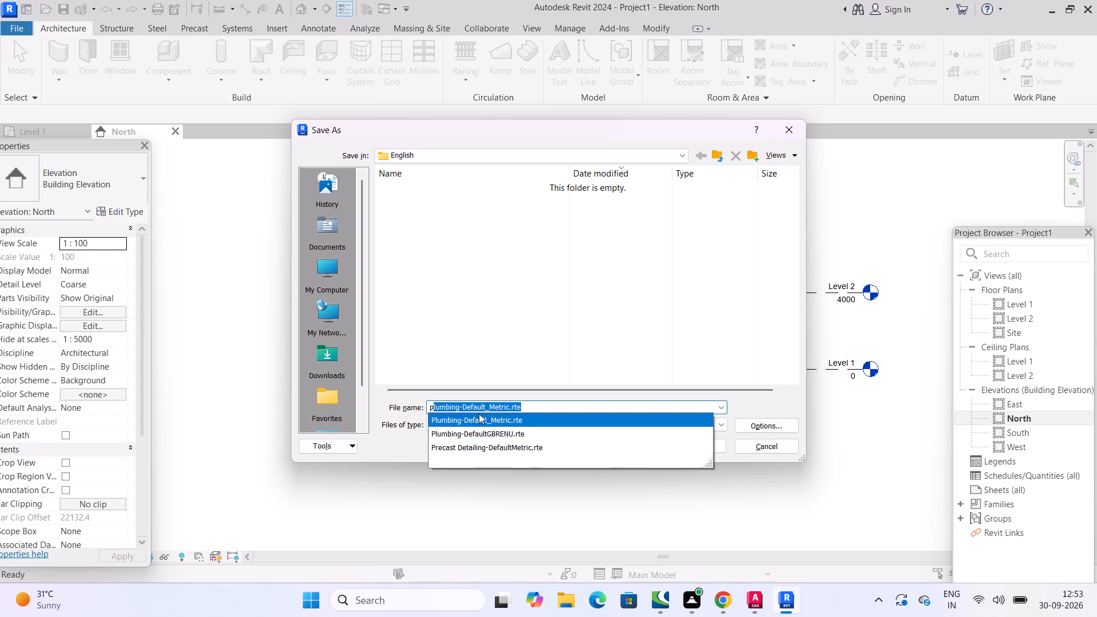
key("BackSpace")
key("BackSpace")
key("BackSpace")
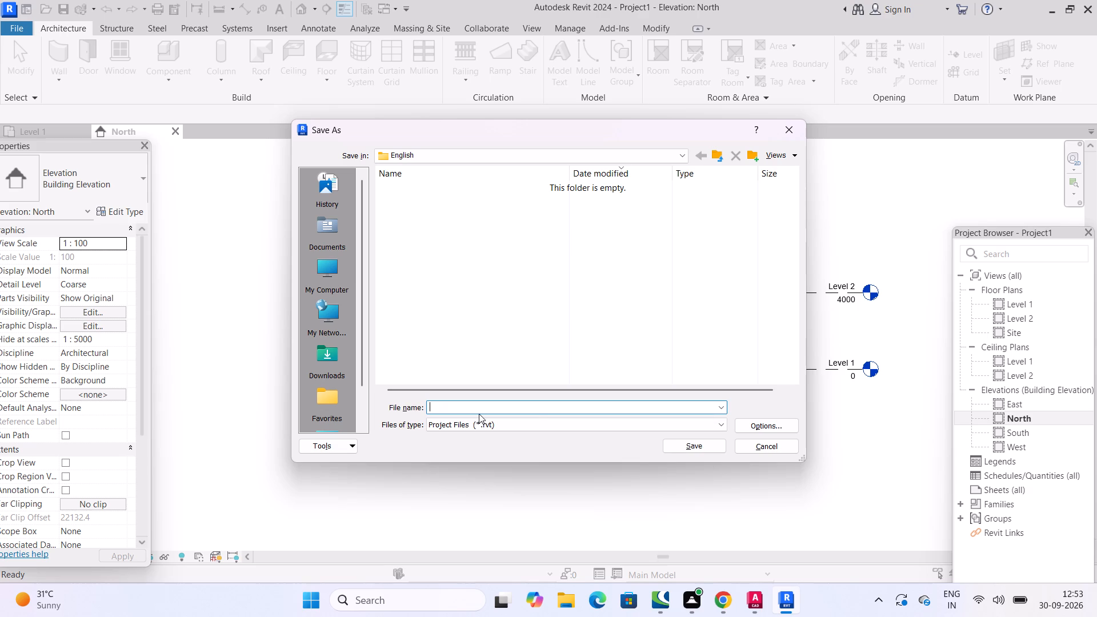
type("structurr")
key("BackSpace")
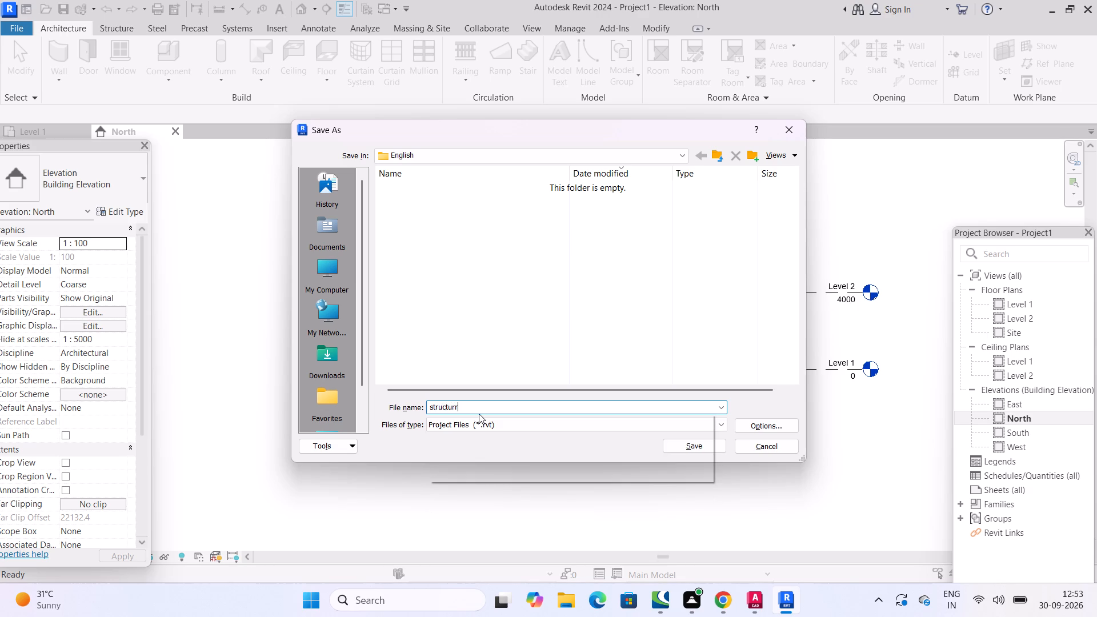
type("e")
key("space")
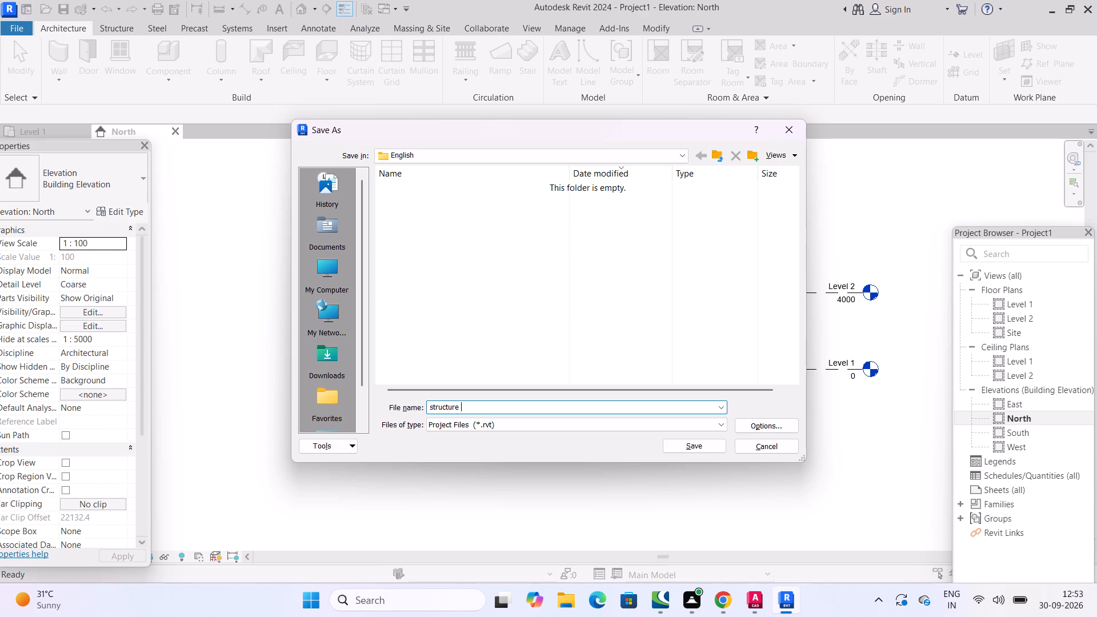
key("p")
key("BackSpace")
Set the Desktop as the save location for the project file.
scroll(429, 316, "down", 5)
scroll(317, 370, "down", 4)
double_click(326, 406)
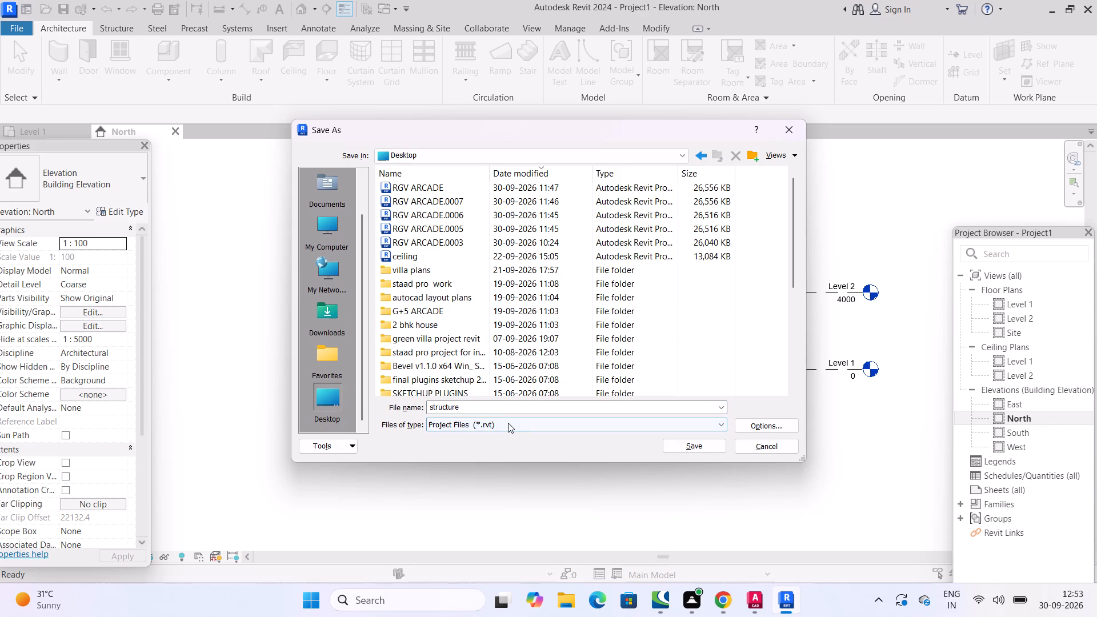
scroll(491, 316, "down", 8)
scroll(483, 386, "down", 4)
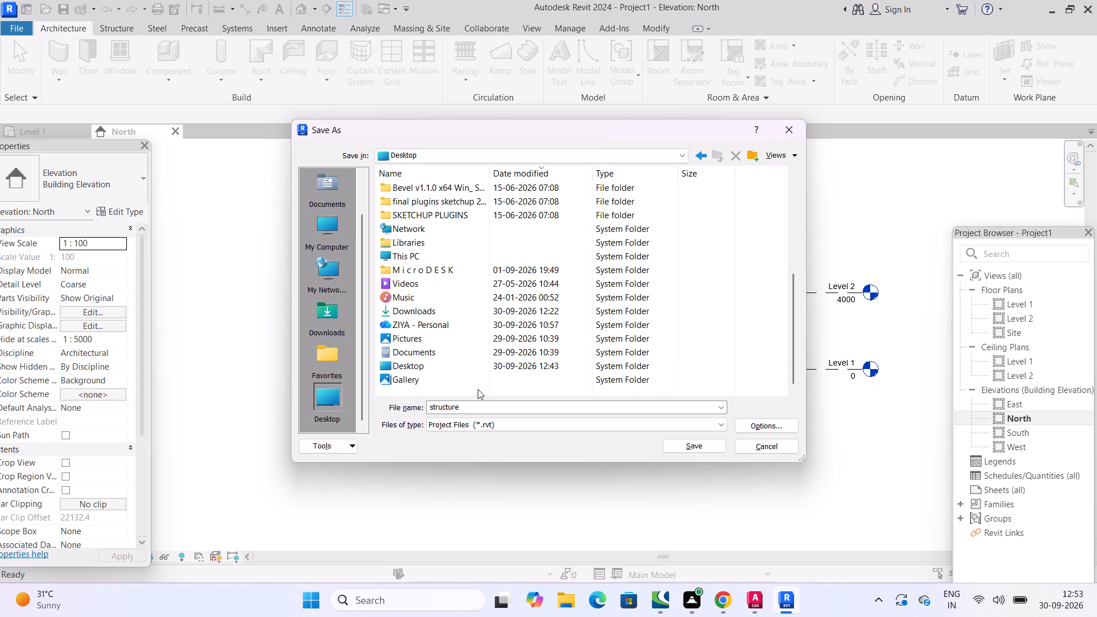
Change the project's file name to "structural design".
left_click(481, 410)
left_click(481, 403)
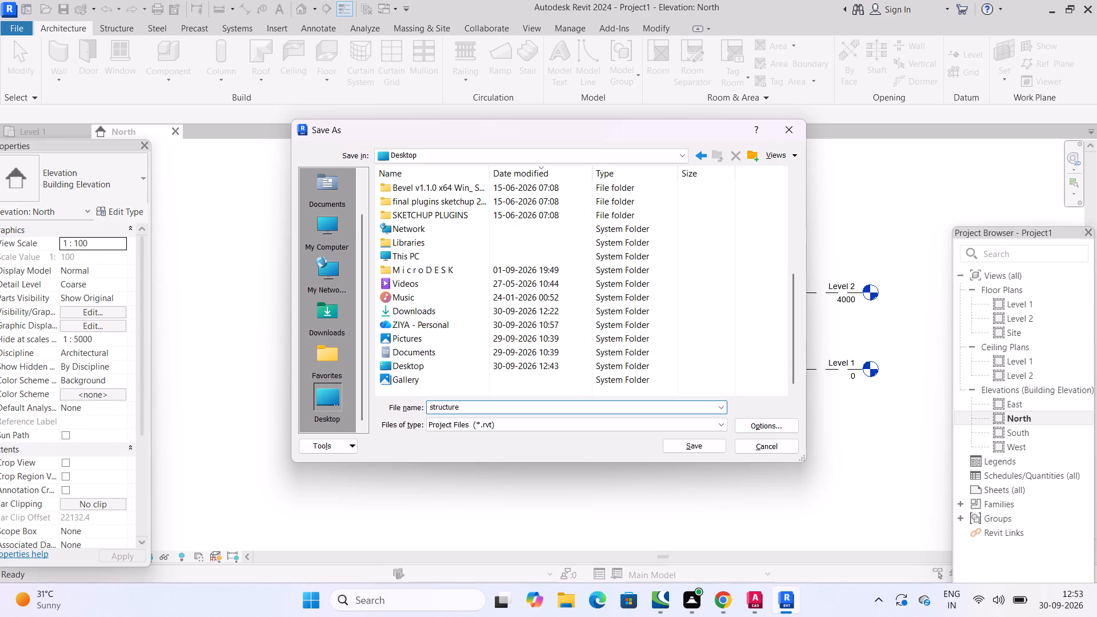
key("space")
key("BackSpace")
key("d")
key("BackSpace")
key("d")
type("es")
key("BackSpace")
key("BackSpace")
key("BackSpace")
key("BackSpace")
key("BackSpace")
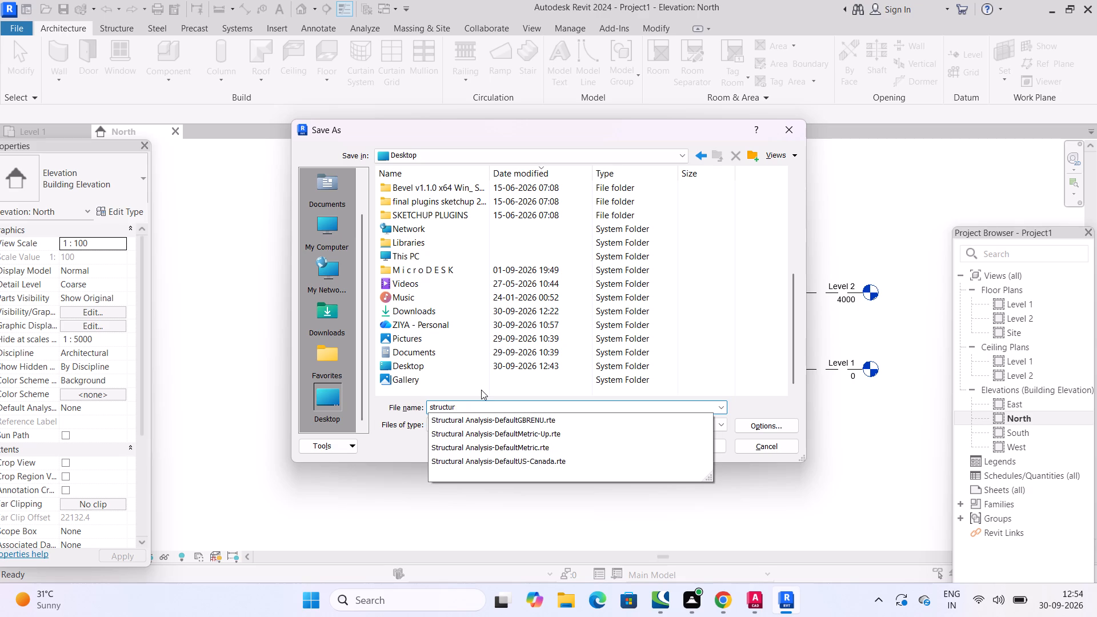
type("al")
key("space")
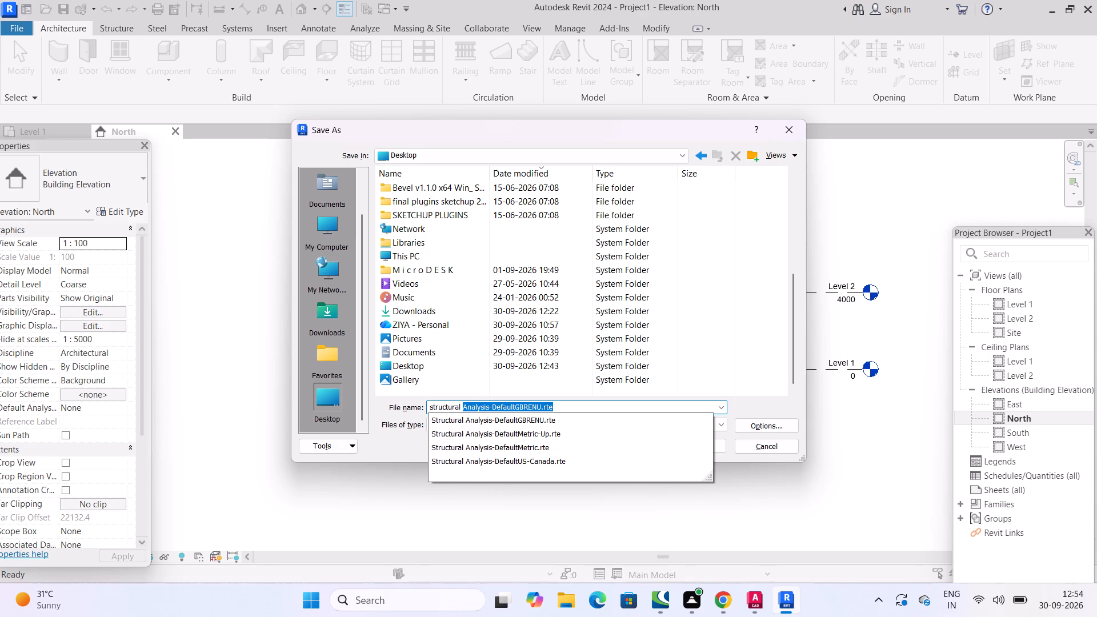
left_click(594, 407)
left_click(566, 408)
left_click_drag(564, 408, 517, 404)
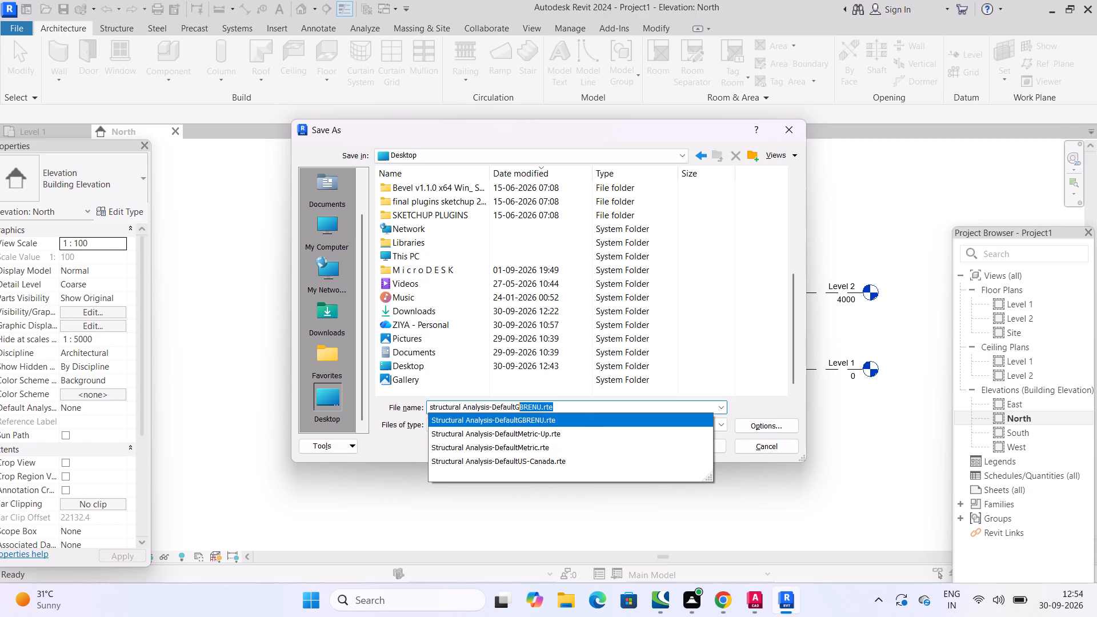
left_click_drag(517, 404, 465, 400)
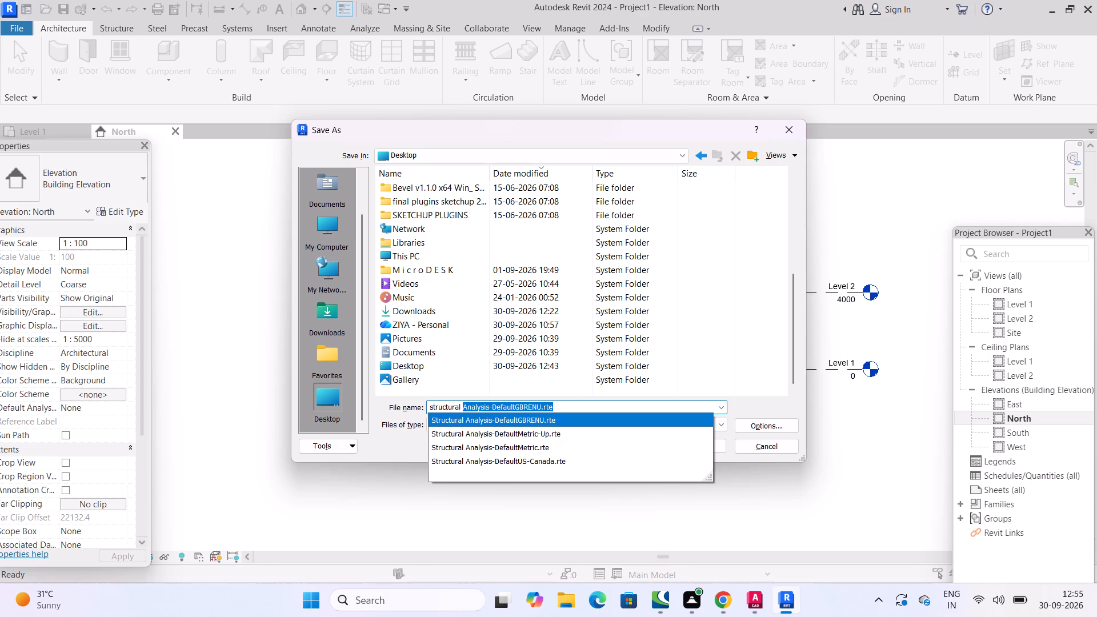
type("design")
key("space")
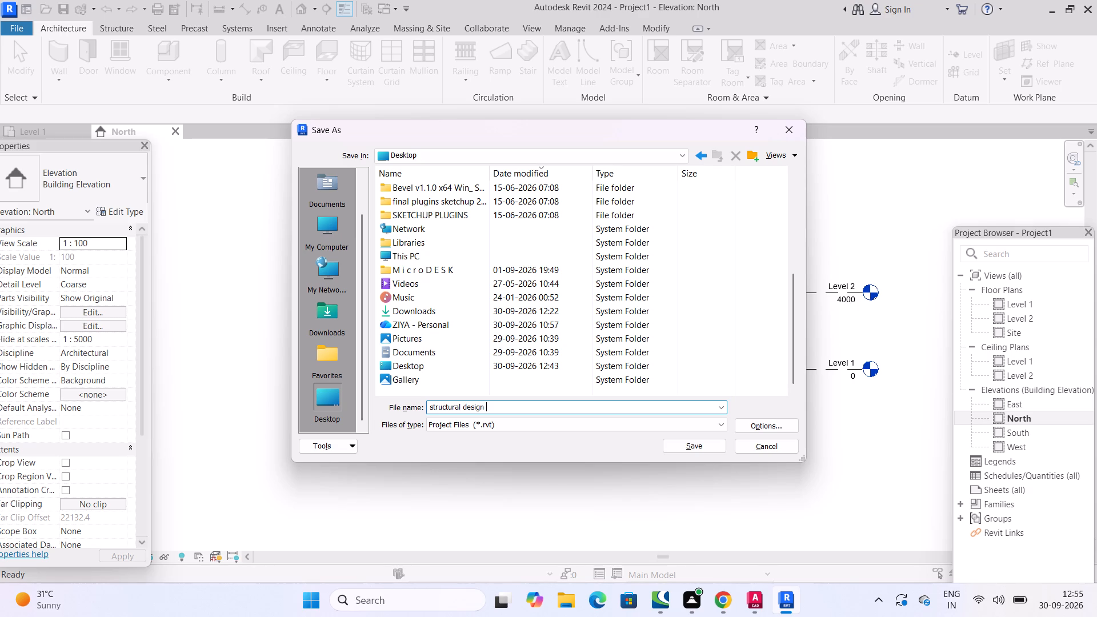
Save the project to the Desktop under the file name "structural modelling for G+4 residential building".
key("BackSpace")
key("BackSpace")
key("BackSpace")
key("BackSpace")
key("BackSpace")
key("BackSpace")
key("BackSpace")
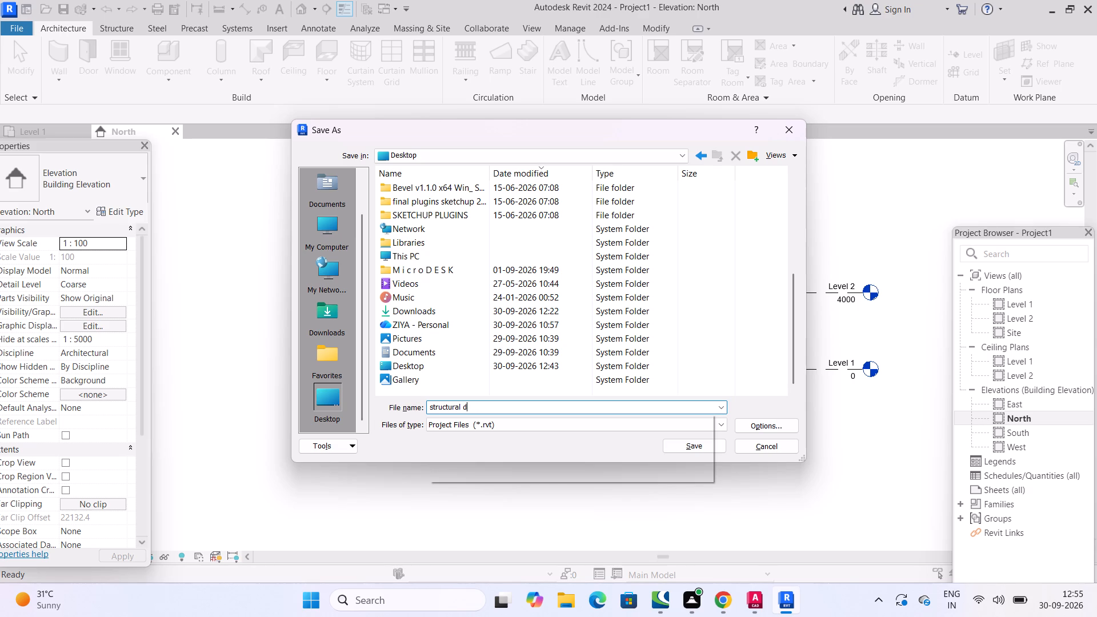
type("modelling for")
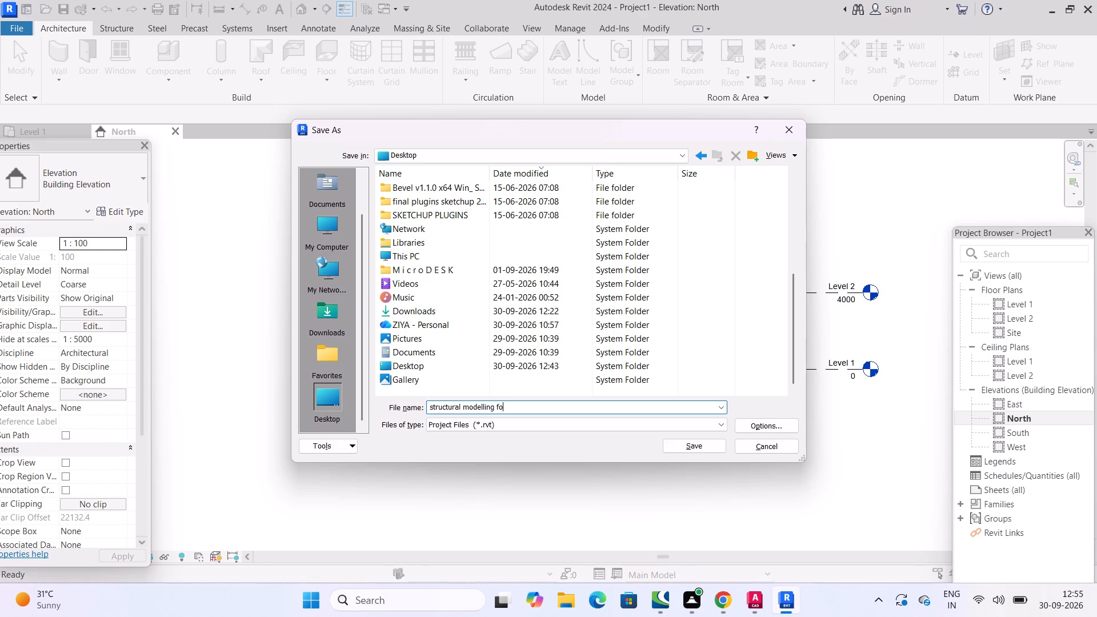
key("space")
key("g")
key("BackSpace")
key("g")
key("shift+plus")
key("4")
key("space")
key("r")
type("es")
type("idem")
key("BackSpace")
type("ntial")
key("space")
type("buil")
type("ding")
key("Return")
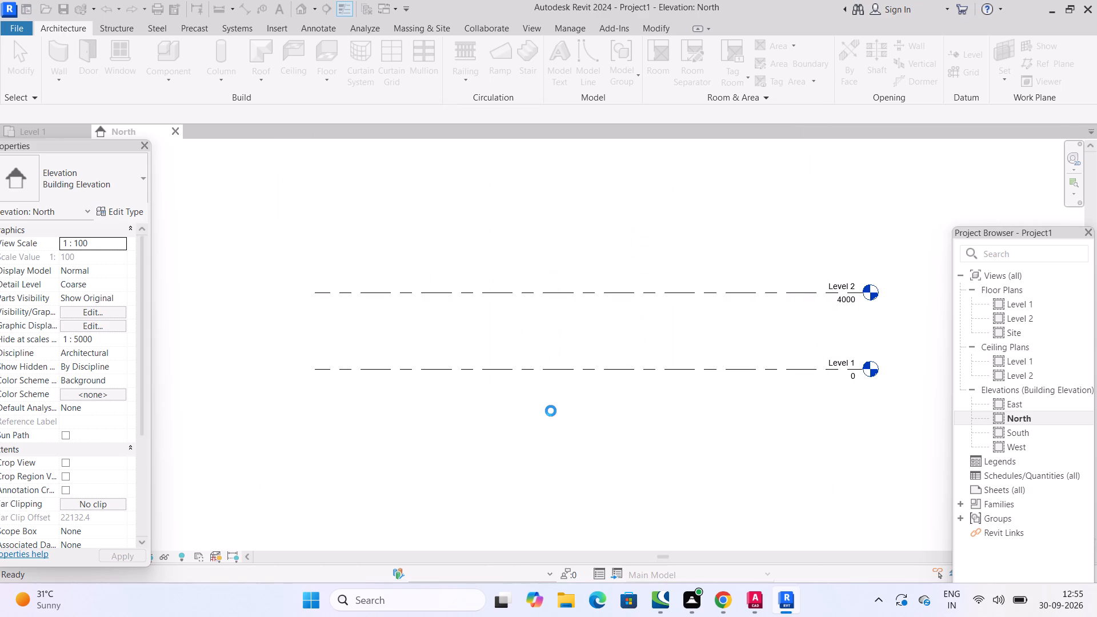
Switch to the TYPICAL FLOOR DETAILS drawing in AutoCAD and examine the drawing set and the isolated footing schedule.
scroll(582, 245, "down", 4)
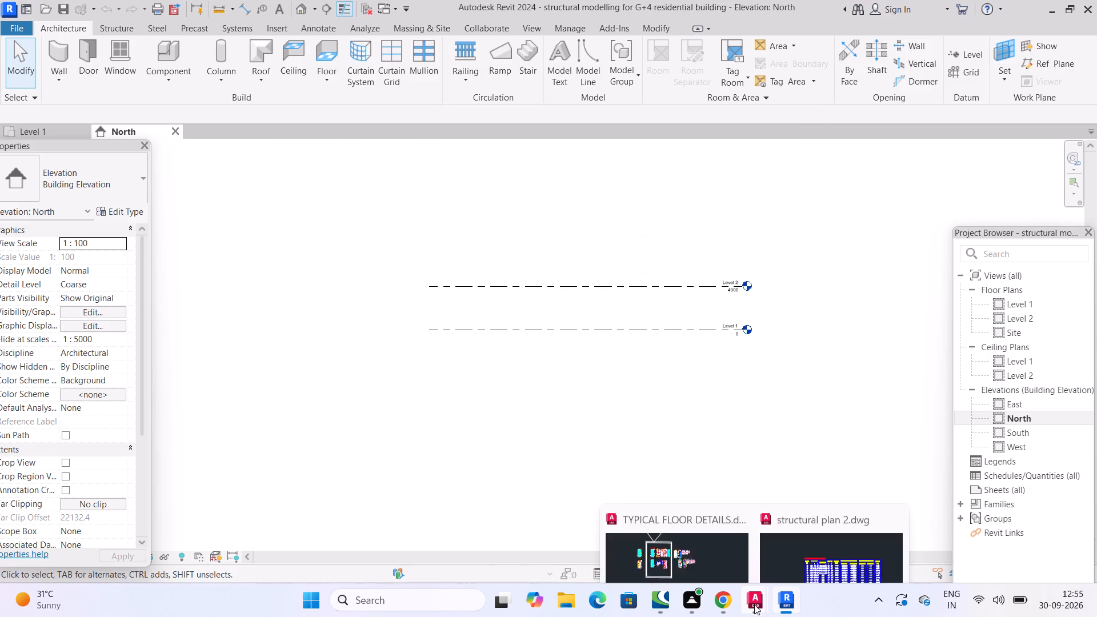
left_click(663, 516)
scroll(444, 263, "up", 2)
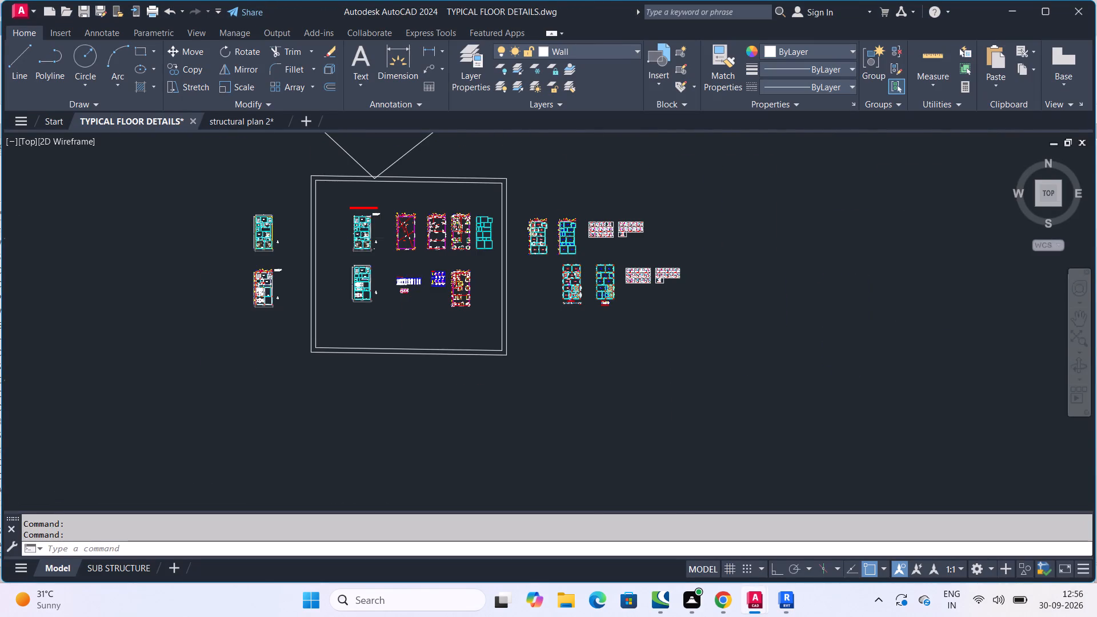
scroll(445, 250, "up", 3)
middle_click_drag(440, 238, 571, 415)
middle_click_drag(548, 387, 600, 415)
scroll(556, 402, "down", 2)
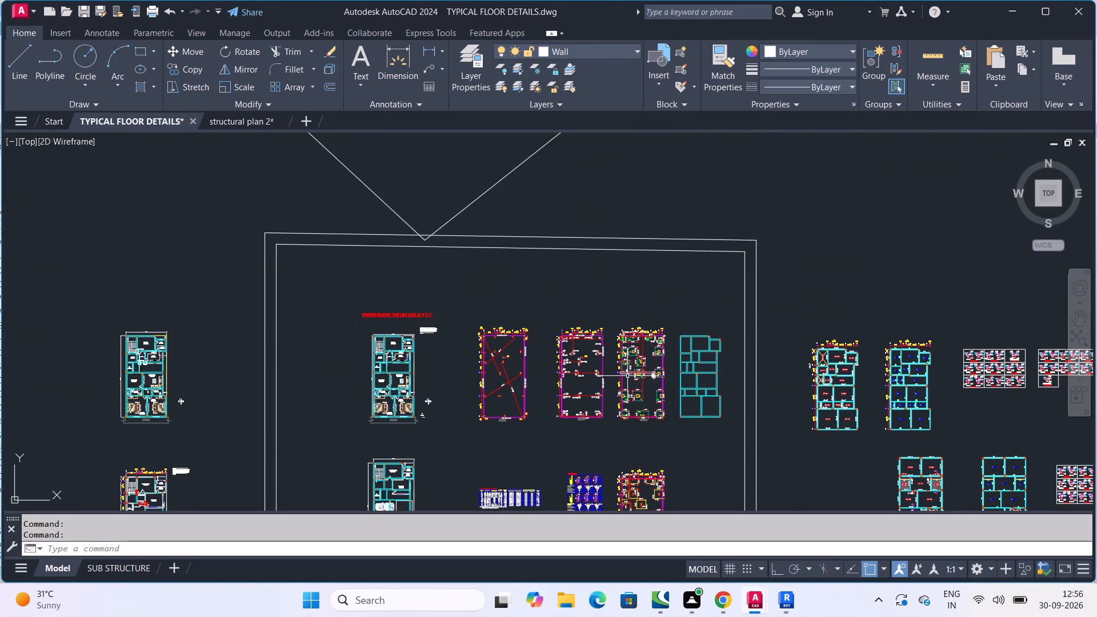
middle_click_drag(606, 373, 627, 380)
scroll(612, 379, "down", 1)
scroll(496, 394, "up", 3)
middle_click_drag(695, 353, 438, 200)
scroll(653, 335, "down", 2)
scroll(476, 285, "up", 3)
middle_click_drag(466, 387, 559, 255)
scroll(467, 384, "up", 1)
scroll(392, 328, "up", 3)
middle_click_drag(326, 330, 509, 318)
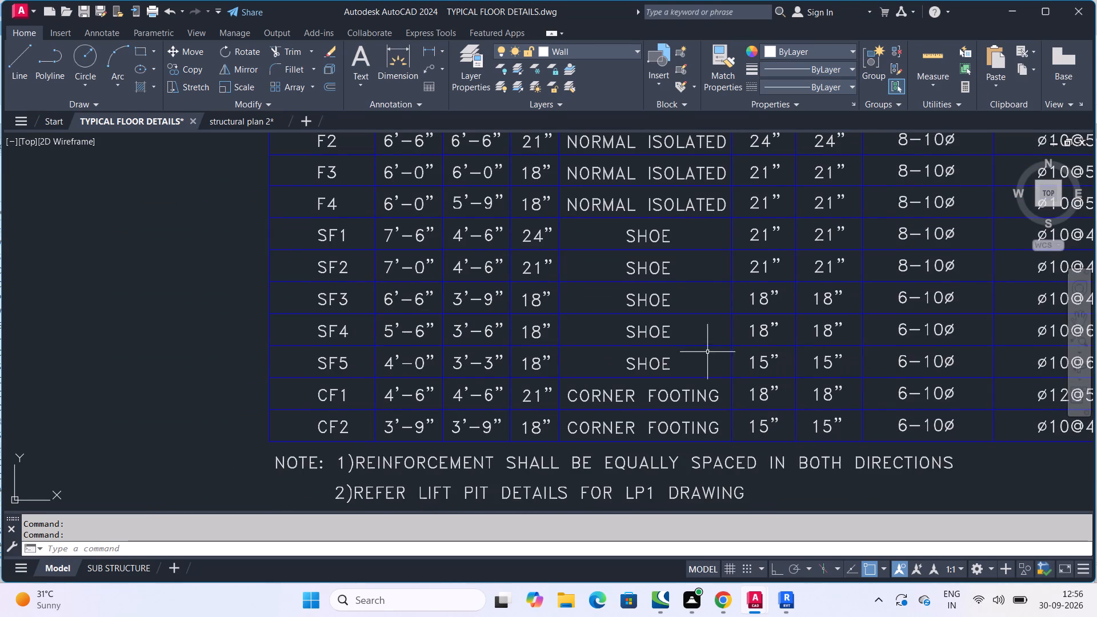
middle_click_drag(724, 370, 687, 422)
scroll(688, 307, "down", 2)
middle_click_drag(914, 379, 510, 371)
scroll(834, 402, "down", 1)
scroll(752, 363, "down", 2)
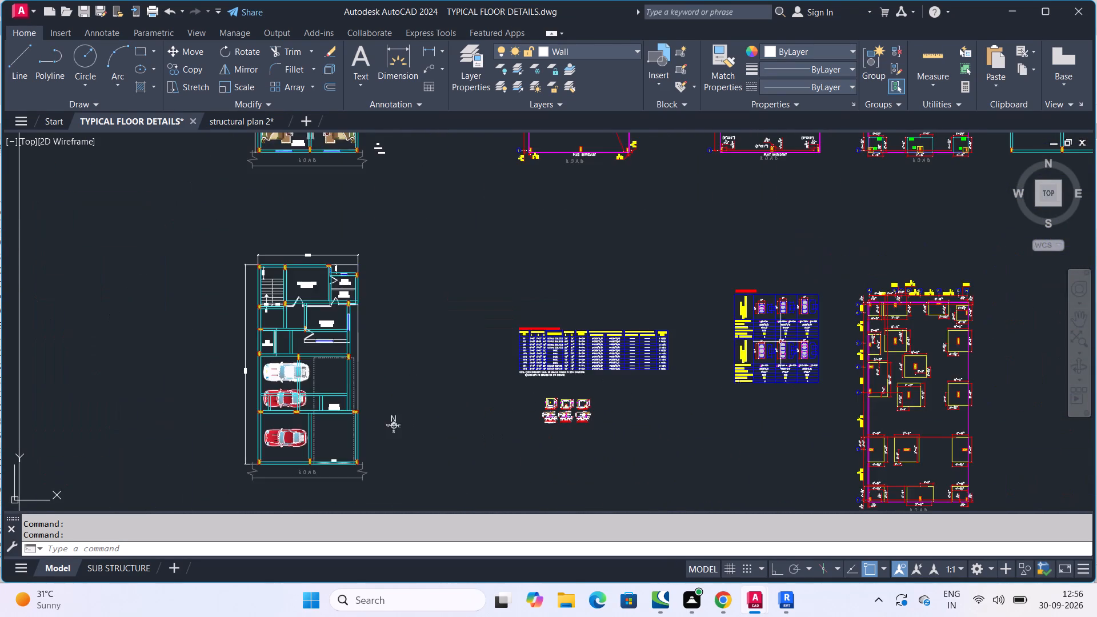
Examine the footing layout plan, including its grid spacings, footing sizes and column positions down to the road side.
scroll(774, 339, "up", 3)
middle_click_drag(826, 350, 369, 382)
scroll(378, 383, "down", 1)
scroll(722, 386, "up", 3)
scroll(656, 384, "down", 3)
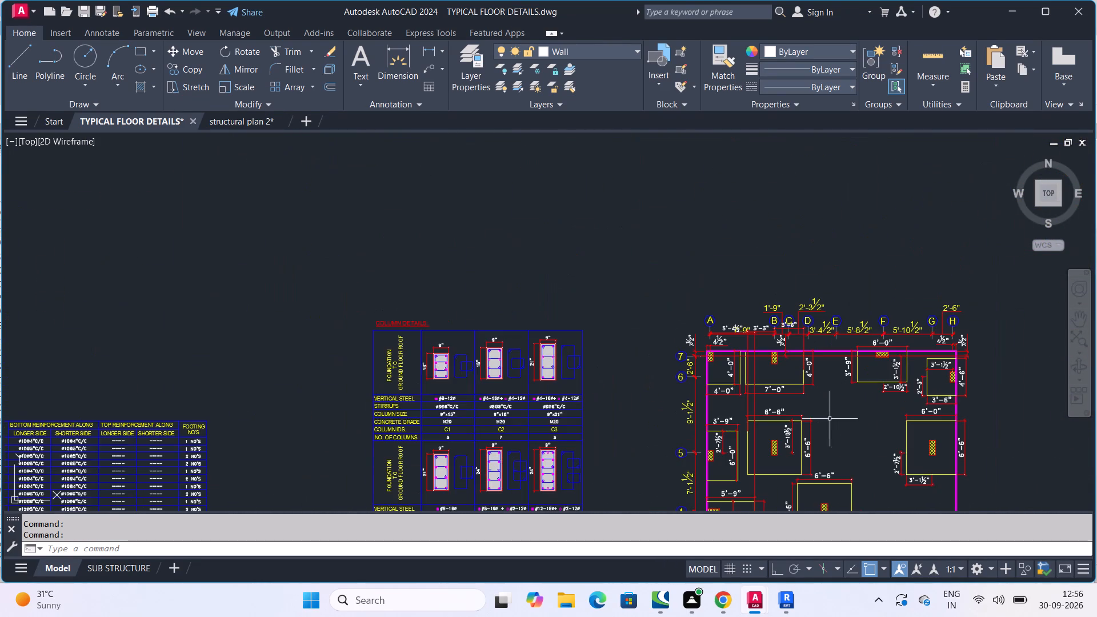
scroll(775, 455, "up", 2)
middle_click_drag(770, 402, 754, 482)
scroll(761, 414, "down", 3)
middle_click_drag(789, 248, 767, 426)
scroll(776, 218, "up", 3)
middle_click_drag(742, 237, 738, 322)
scroll(738, 268, "down", 1)
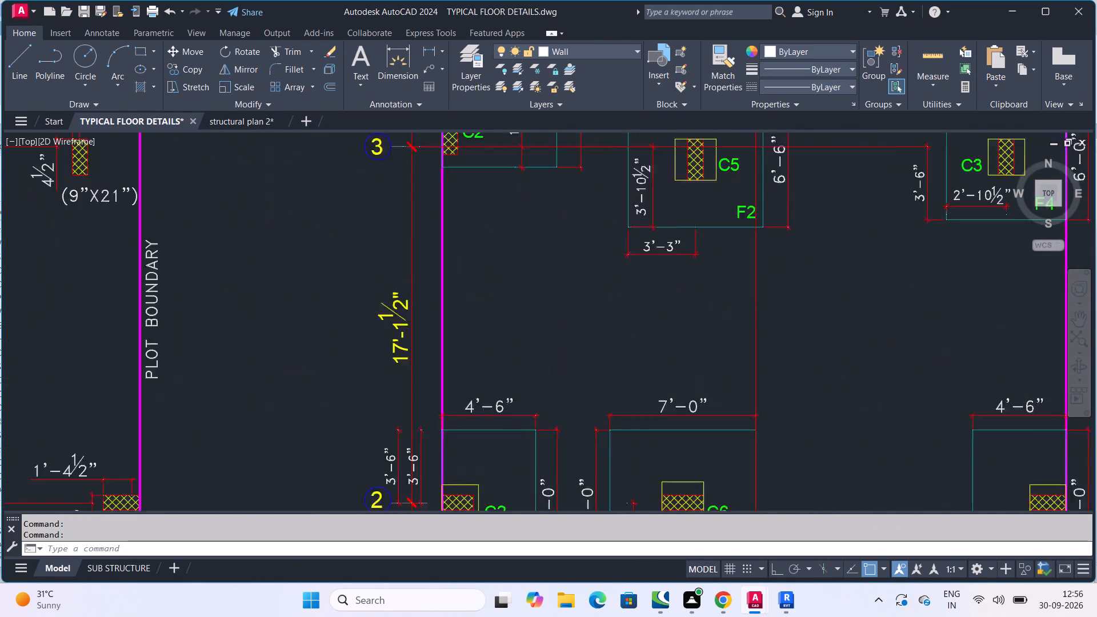
middle_click_drag(738, 322, 748, 352)
scroll(738, 322, "down", 6)
middle_click(731, 283)
scroll(715, 406, "up", 3)
scroll(752, 350, "up", 3)
middle_click_drag(735, 379, 732, 402)
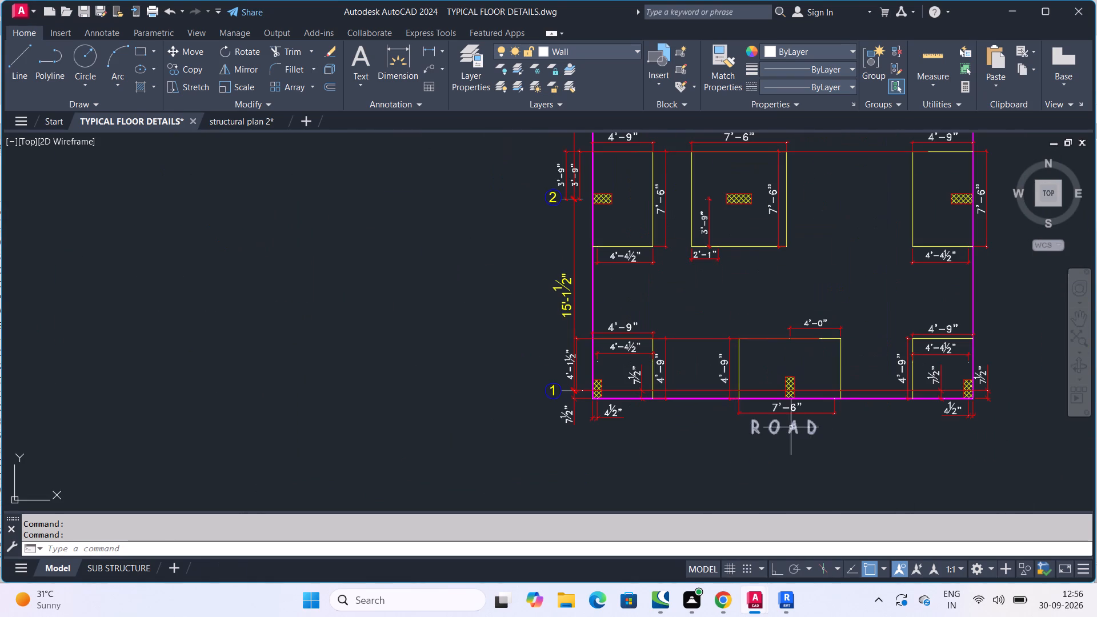
middle_click_drag(771, 378, 756, 503)
scroll(750, 506, "down", 2)
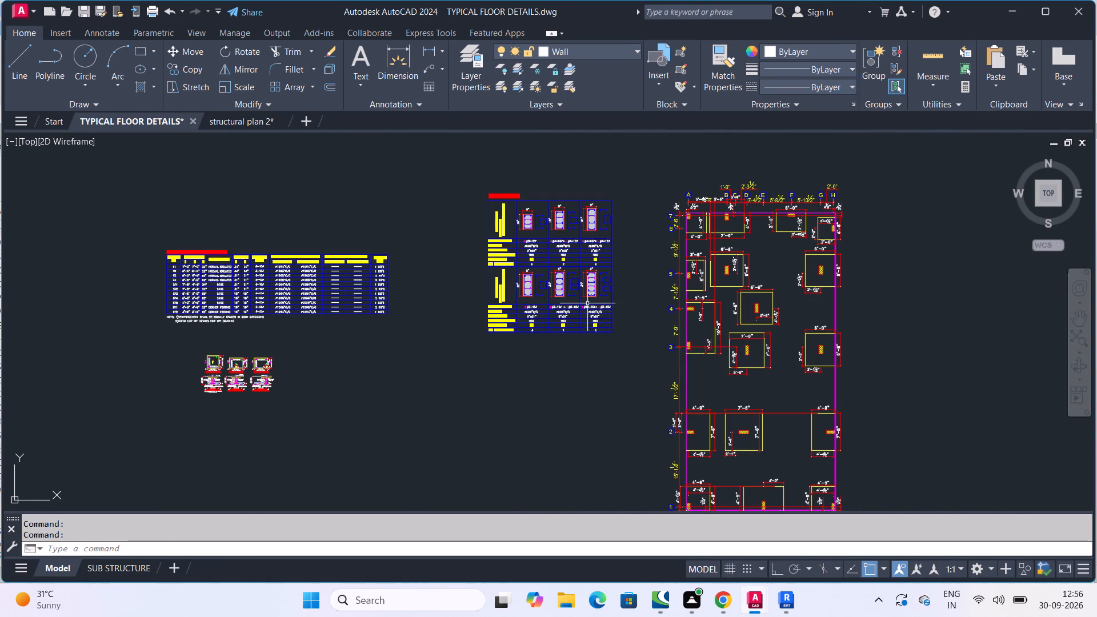
Examine the column details table for the column sizes, vertical steel, stirrups and concrete grade.
scroll(508, 220, "up", 3)
scroll(590, 230, "down", 5)
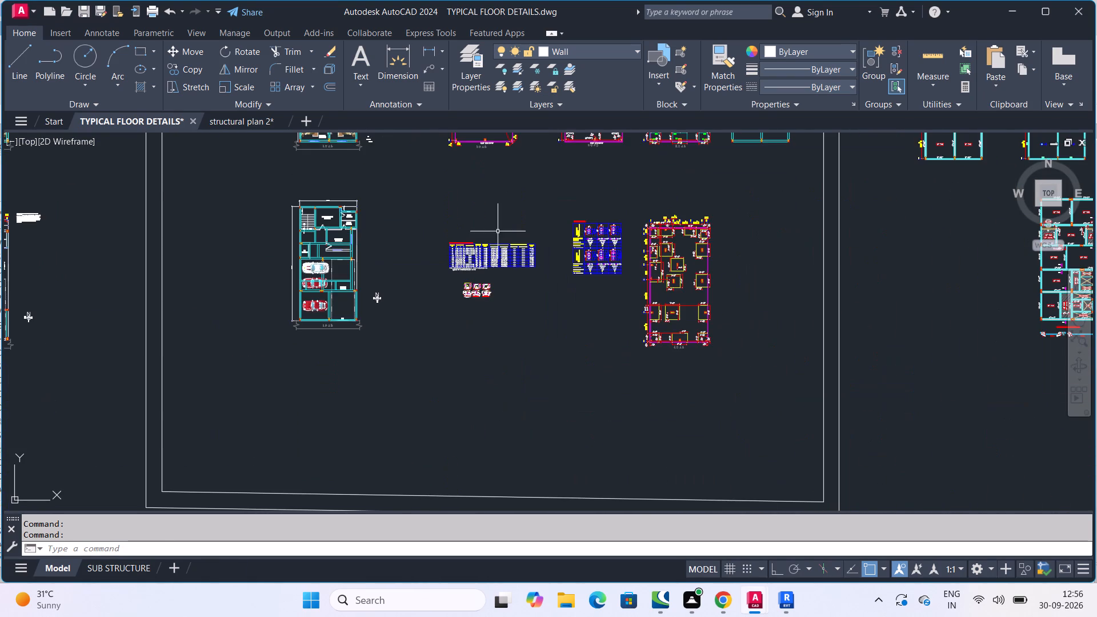
scroll(472, 244, "up", 2)
scroll(688, 265, "up", 3)
middle_click_drag(795, 262, 458, 359)
scroll(710, 292, "down", 2)
middle_click_drag(664, 268, 606, 301)
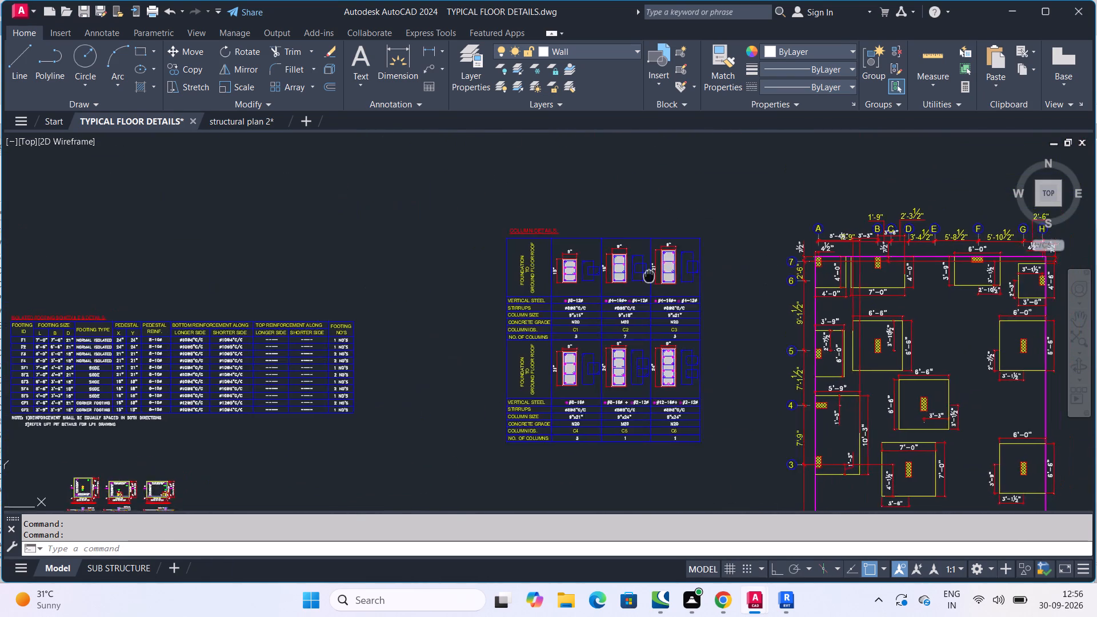
middle_click_drag(606, 301, 430, 463)
scroll(346, 455, "up", 2)
middle_click_drag(346, 455, 624, 334)
scroll(393, 434, "up", 3)
middle_click_drag(531, 406, 428, 328)
scroll(509, 375, "down", 1)
scroll(428, 328, "up", 1)
middle_click_drag(636, 374, 561, 335)
scroll(596, 348, "down", 1)
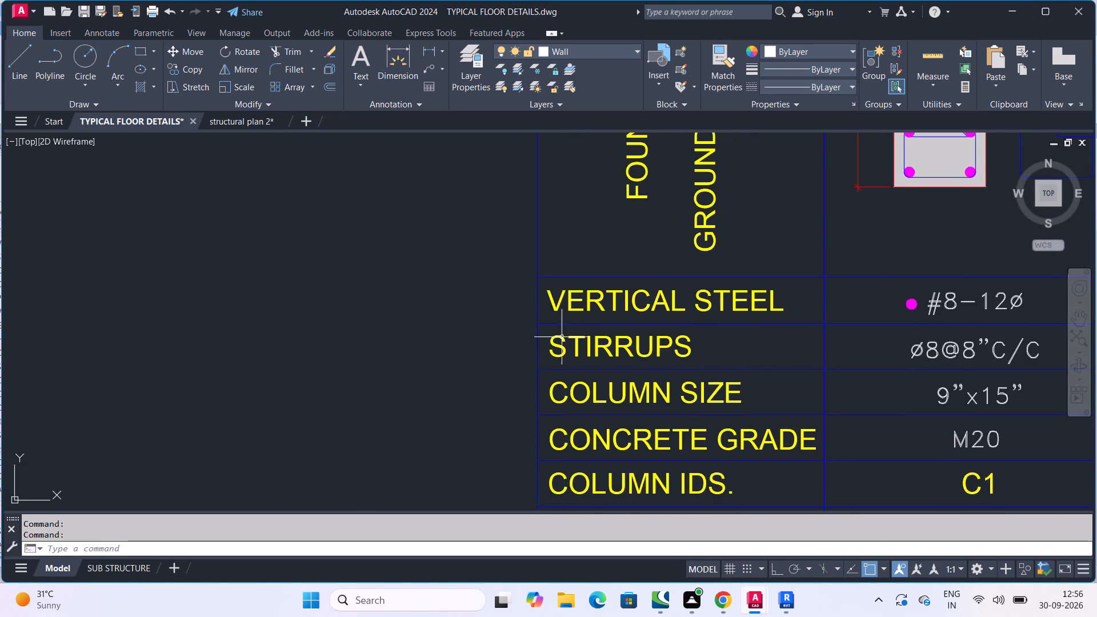
middle_click_drag(728, 367, 531, 293)
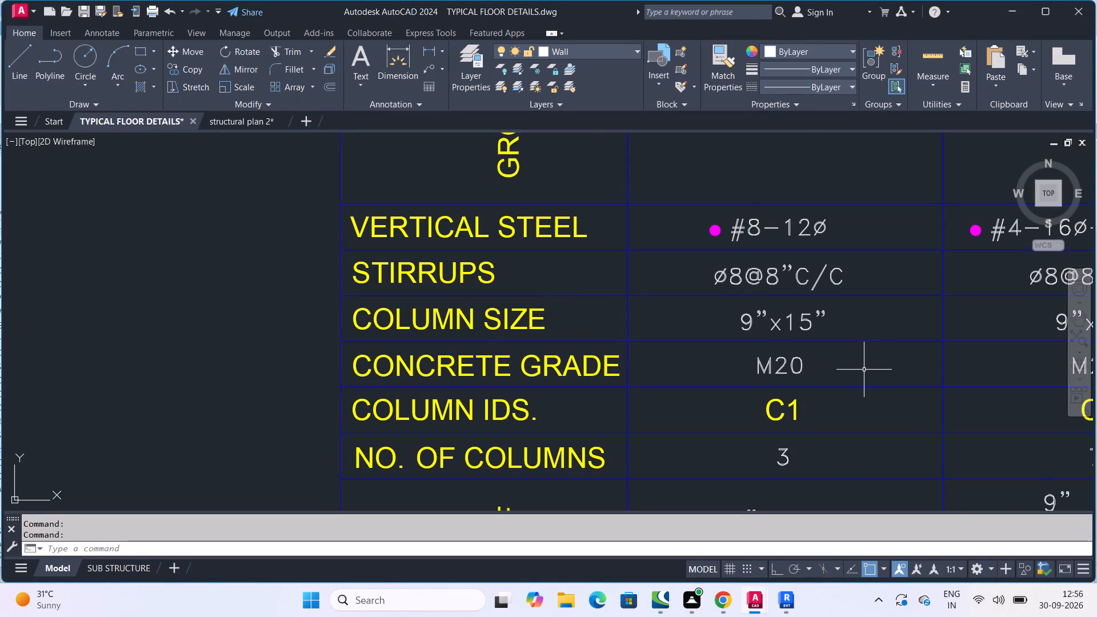
scroll(862, 375, "down", 2)
scroll(840, 331, "up", 4)
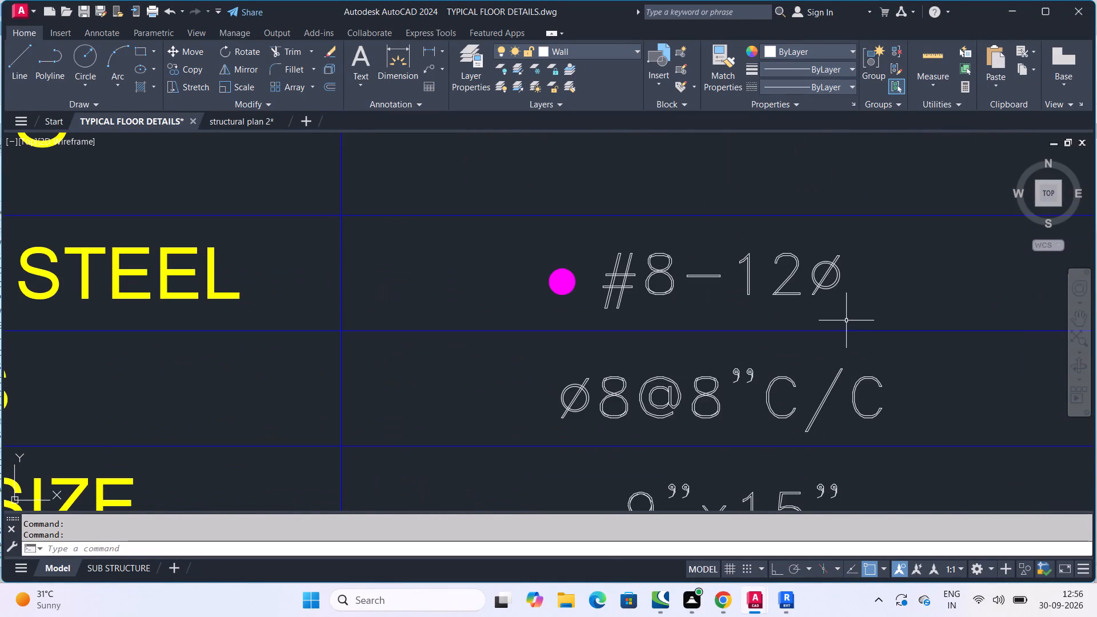
scroll(842, 325, "down", 2)
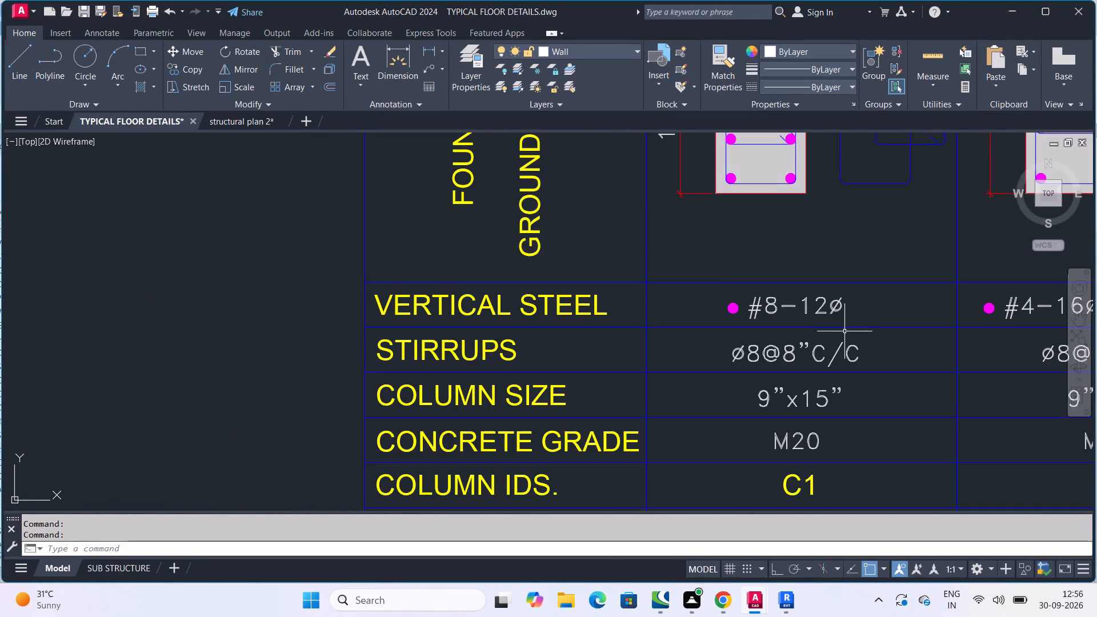
scroll(844, 333, "down", 4)
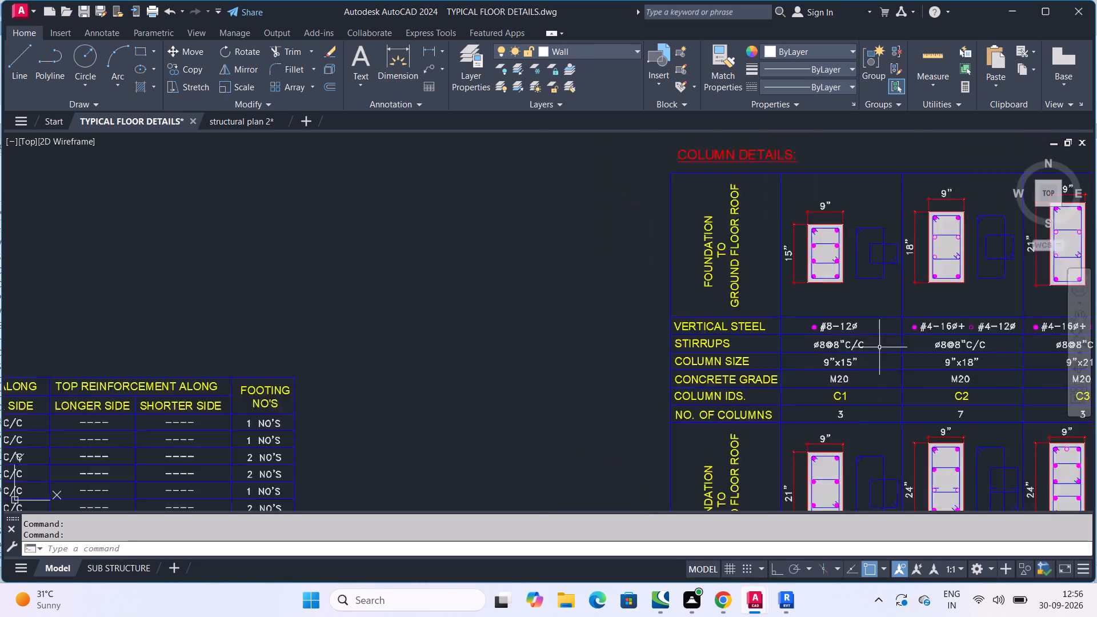
Review the isolated footing schedule for footing sizes, pedestal sizes, pedestal reinforcement, bottom reinforcement and the notes.
scroll(391, 395, "up", 3)
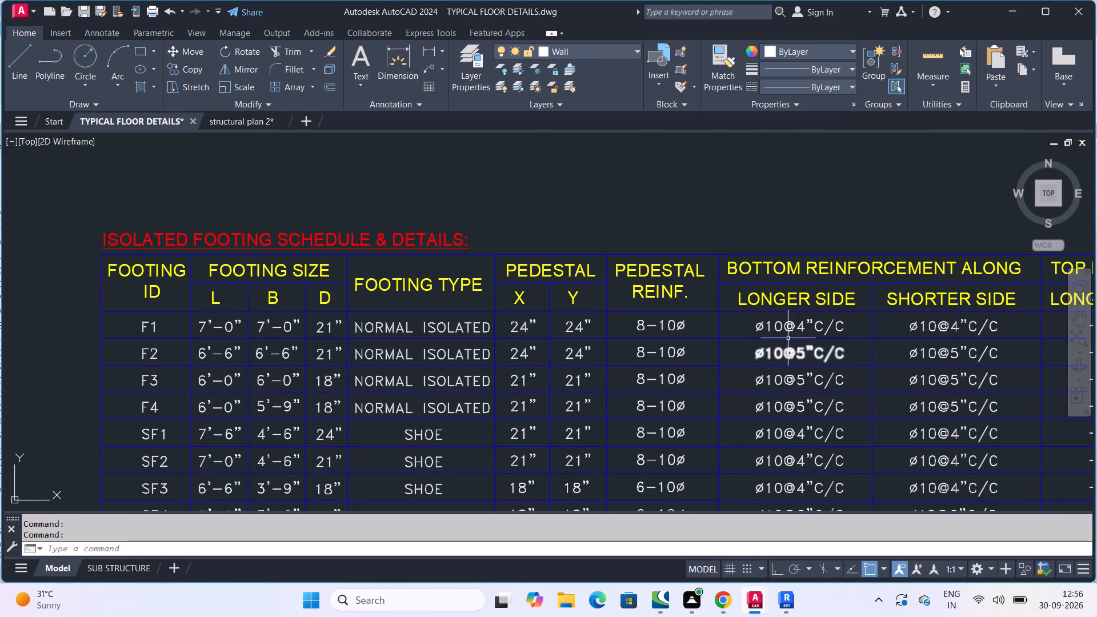
scroll(788, 336, "up", 2)
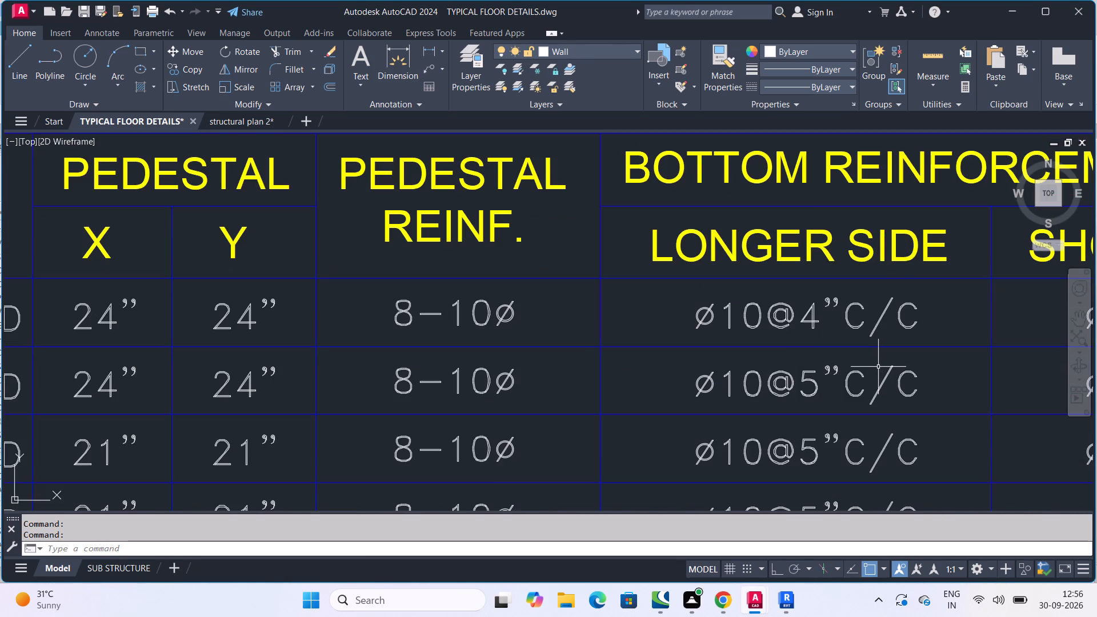
scroll(874, 409, "down", 3)
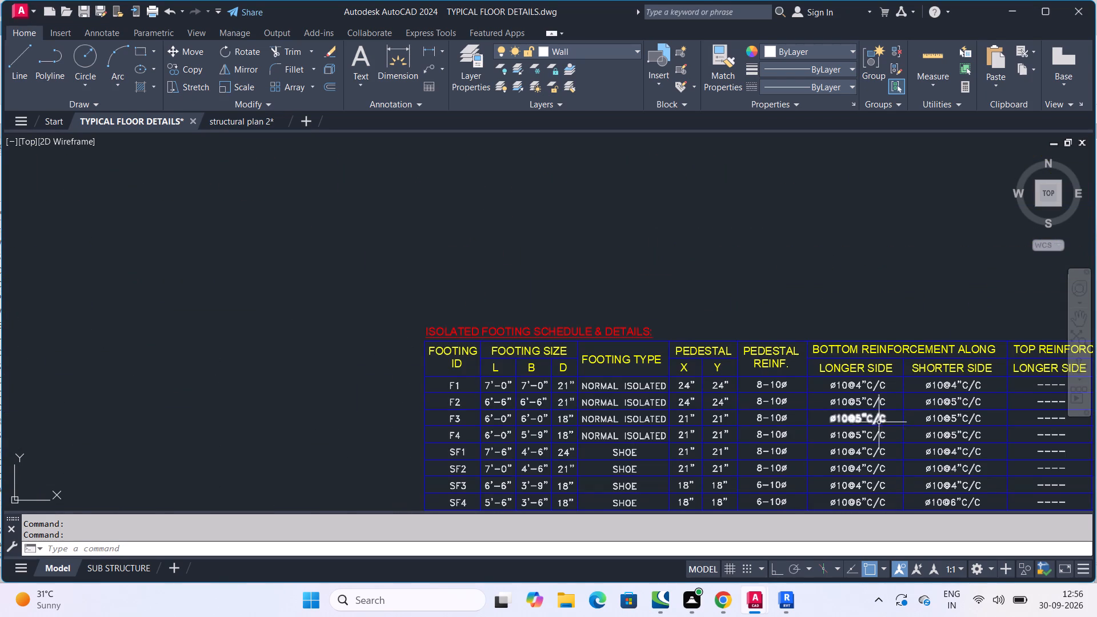
scroll(870, 478, "up", 2)
scroll(815, 394, "down", 2)
middle_click_drag(765, 346, 675, 280)
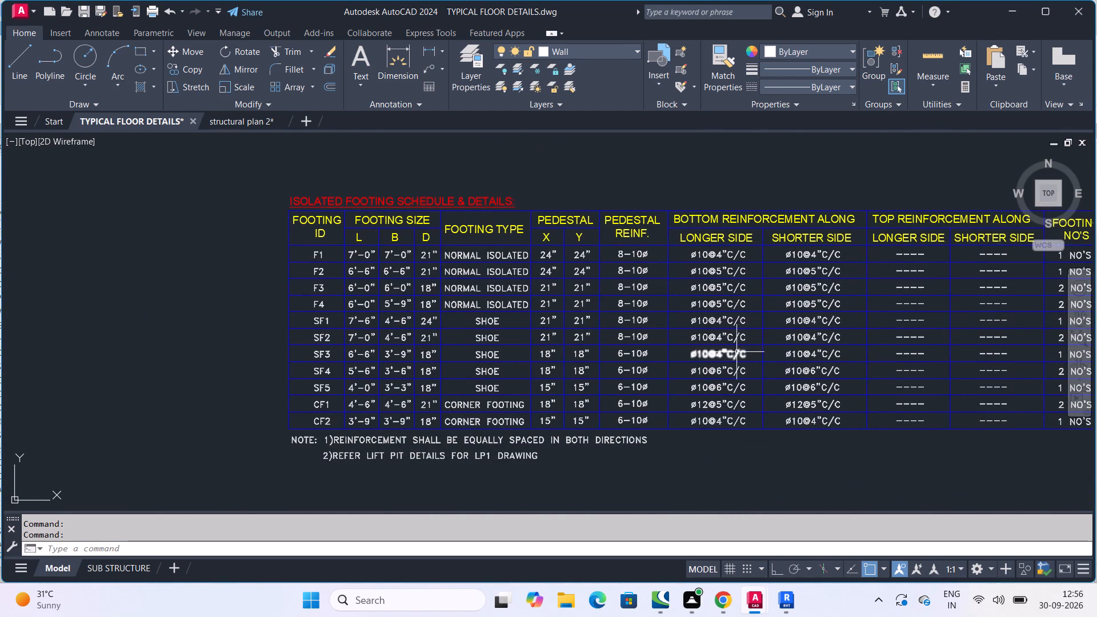
scroll(670, 420, "up", 3)
middle_click_drag(662, 414, 896, 347)
scroll(841, 371, "down", 1)
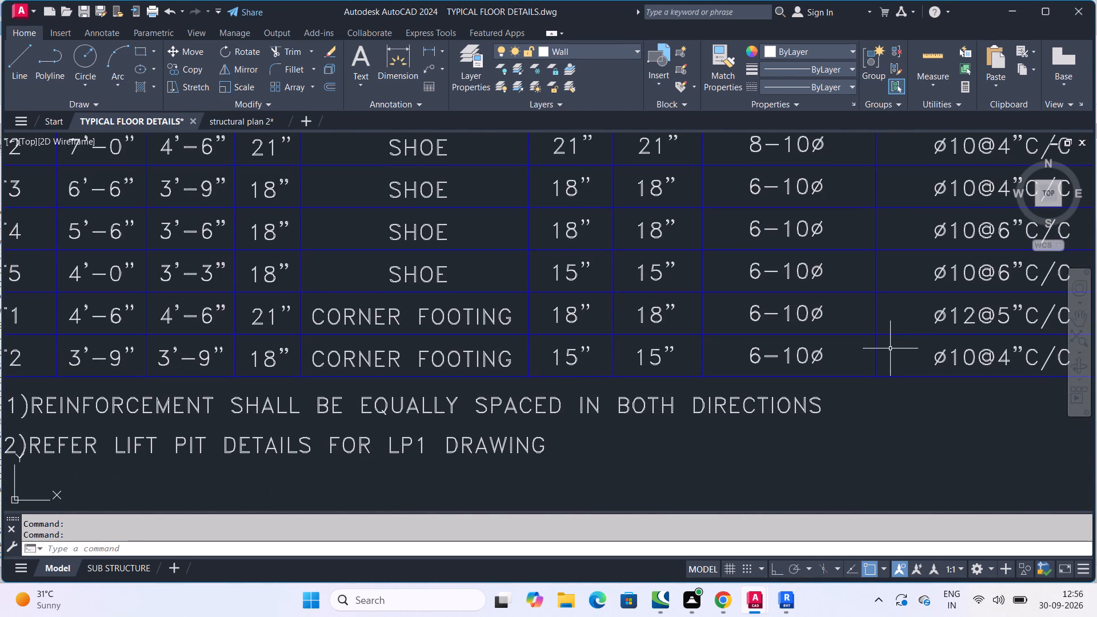
scroll(836, 329, "down", 2)
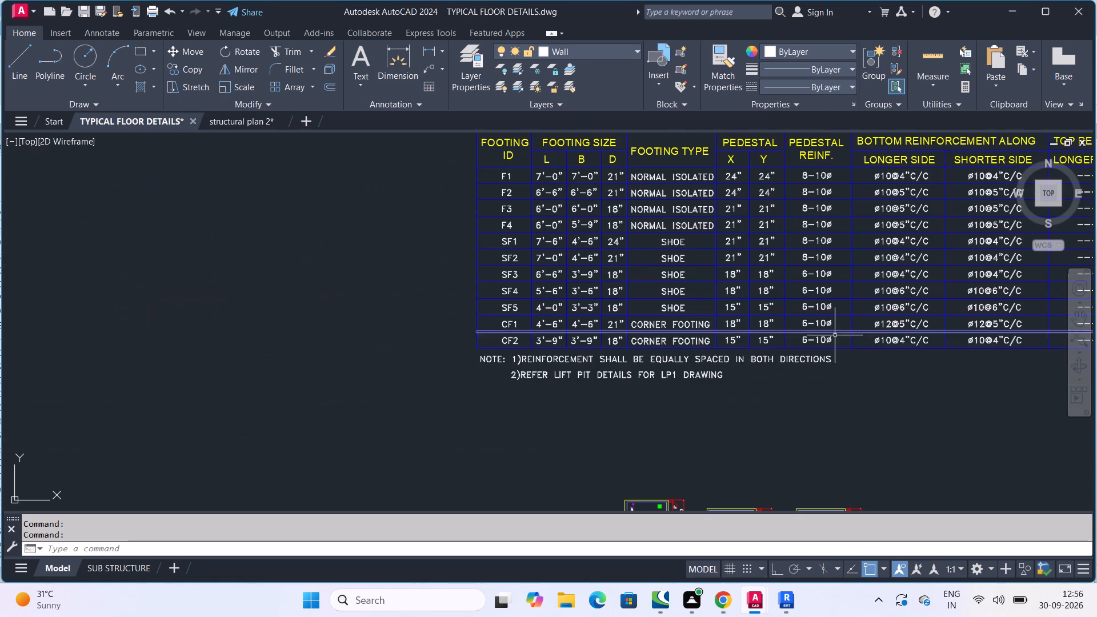
Examine the bottom reinforcement columns along the longer and shorter sides in the isolated footing schedule.
middle_click_drag(836, 339, 810, 394)
scroll(812, 390, "down", 1)
middle_click_drag(892, 352, 804, 389)
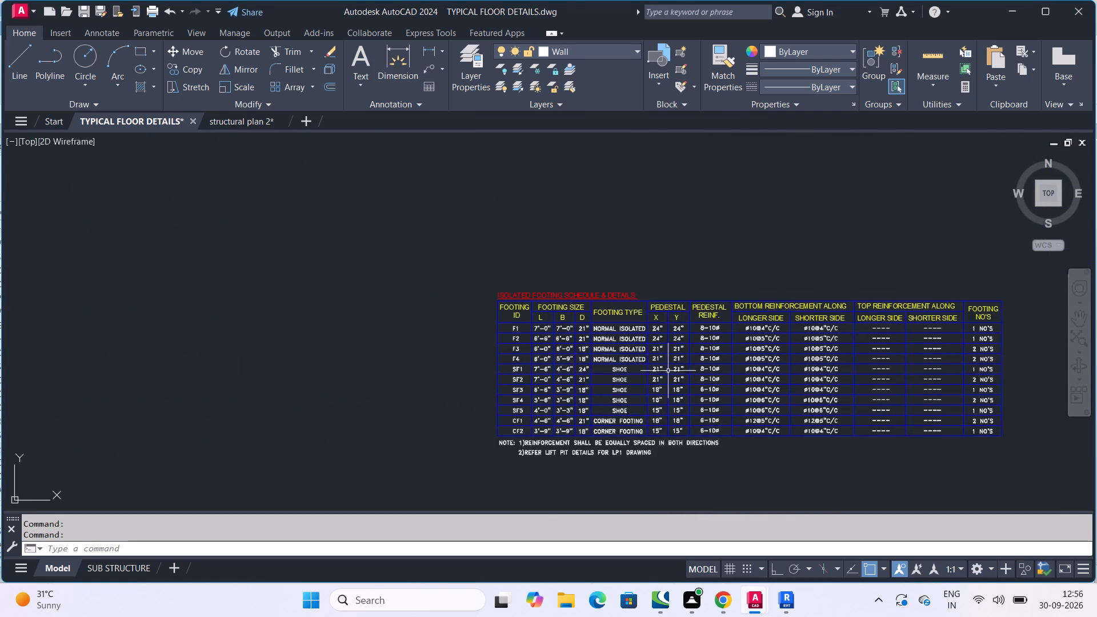
scroll(667, 370, "up", 3)
middle_click_drag(852, 346, 796, 370)
scroll(818, 362, "down", 3)
scroll(916, 383, "up", 2)
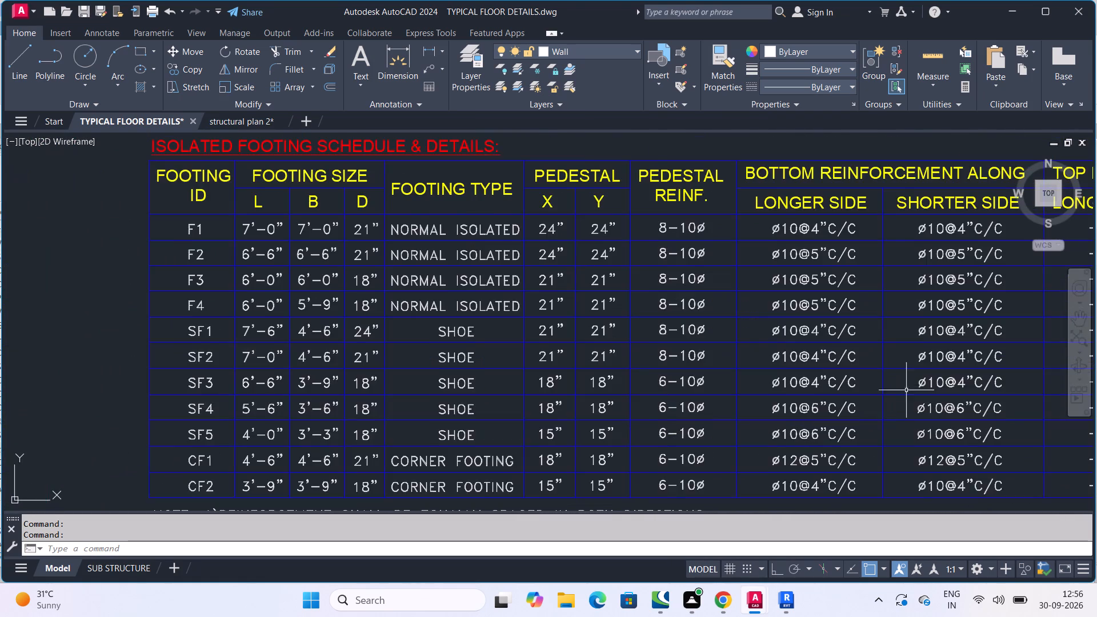
middle_click_drag(920, 383, 682, 372)
scroll(683, 372, "down", 1)
scroll(659, 333, "up", 3)
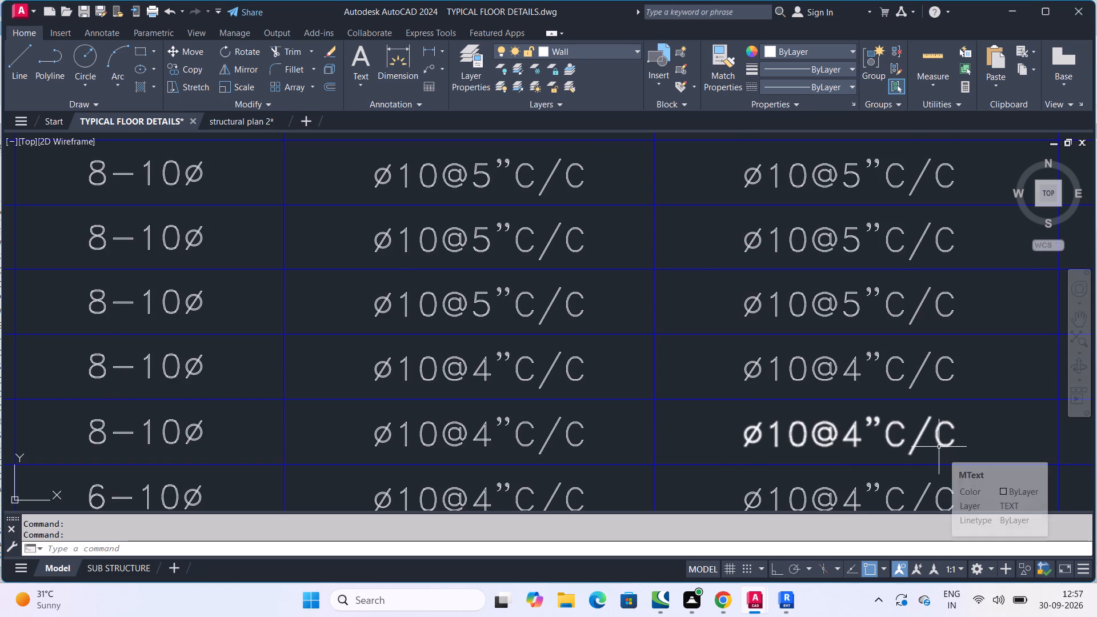
scroll(934, 435, "down", 2)
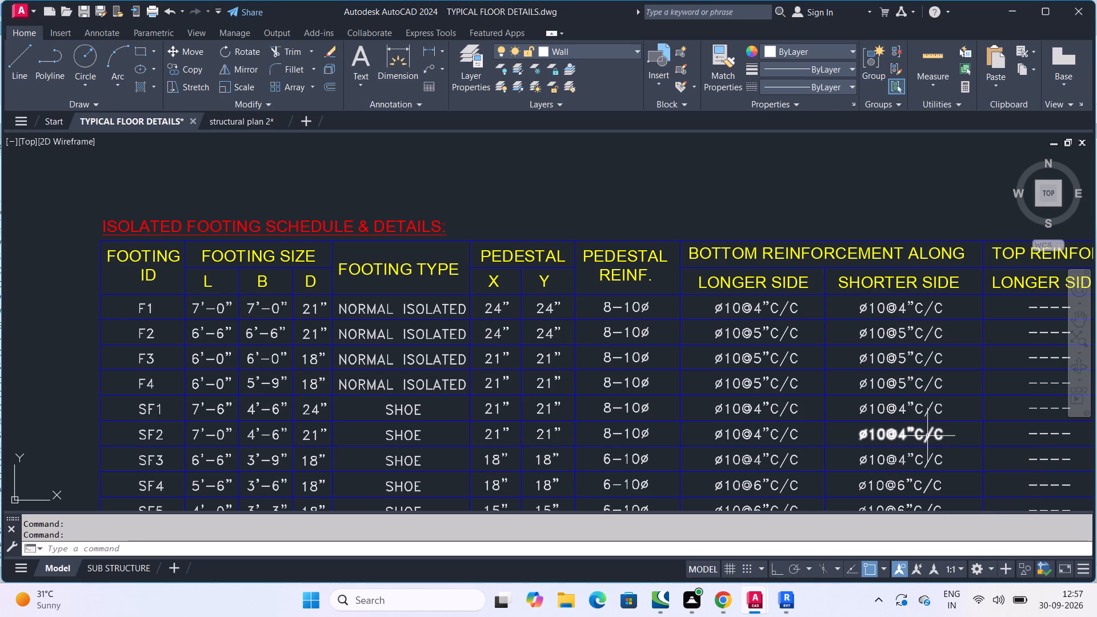
scroll(950, 422, "down", 2)
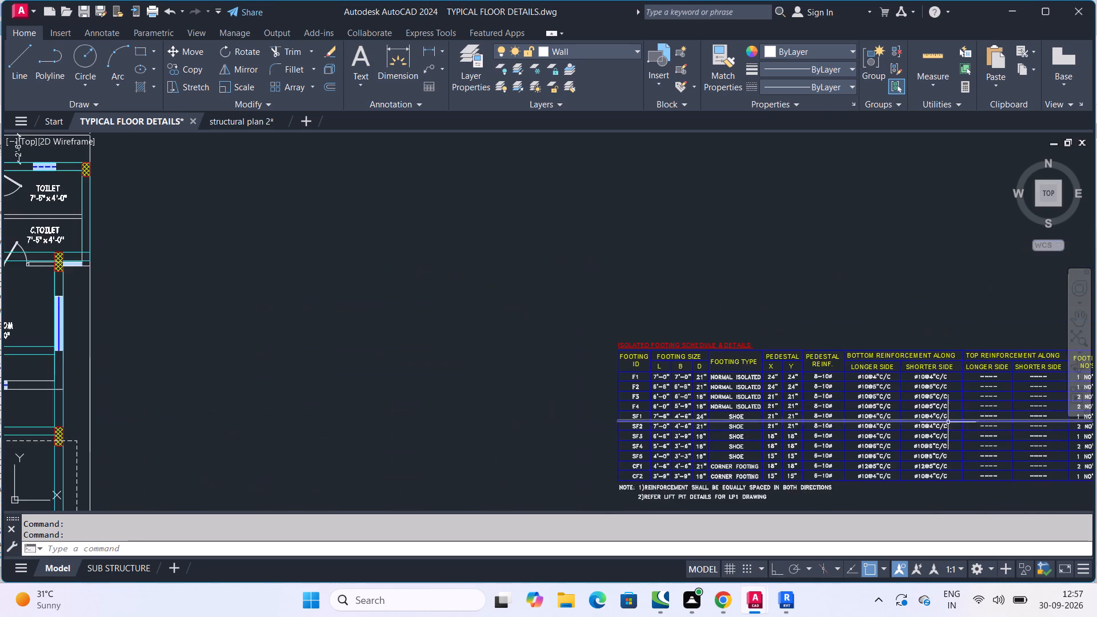
scroll(833, 380, "up", 1)
middle_click_drag(758, 355, 651, 300)
scroll(671, 305, "down", 1)
scroll(634, 434, "up", 2)
middle_click_drag(722, 429, 683, 449)
scroll(715, 433, "down", 1)
middle_click_drag(815, 382, 720, 397)
scroll(809, 390, "up", 2)
middle_click_drag(807, 390, 774, 406)
scroll(791, 397, "down", 1)
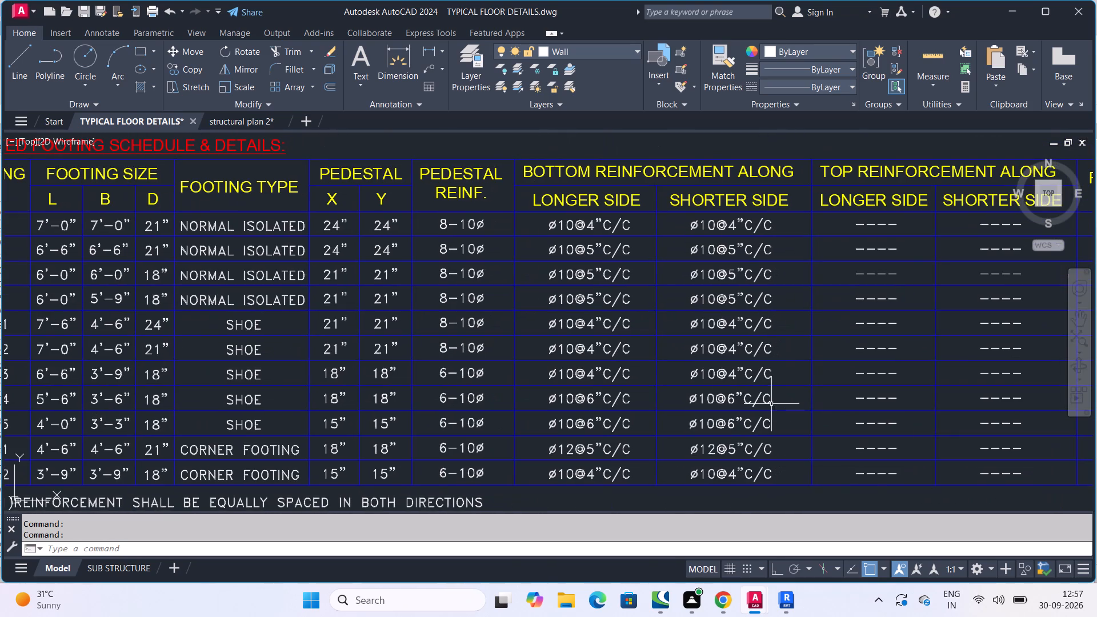
scroll(782, 380, "down", 1)
scroll(963, 471, "up", 1)
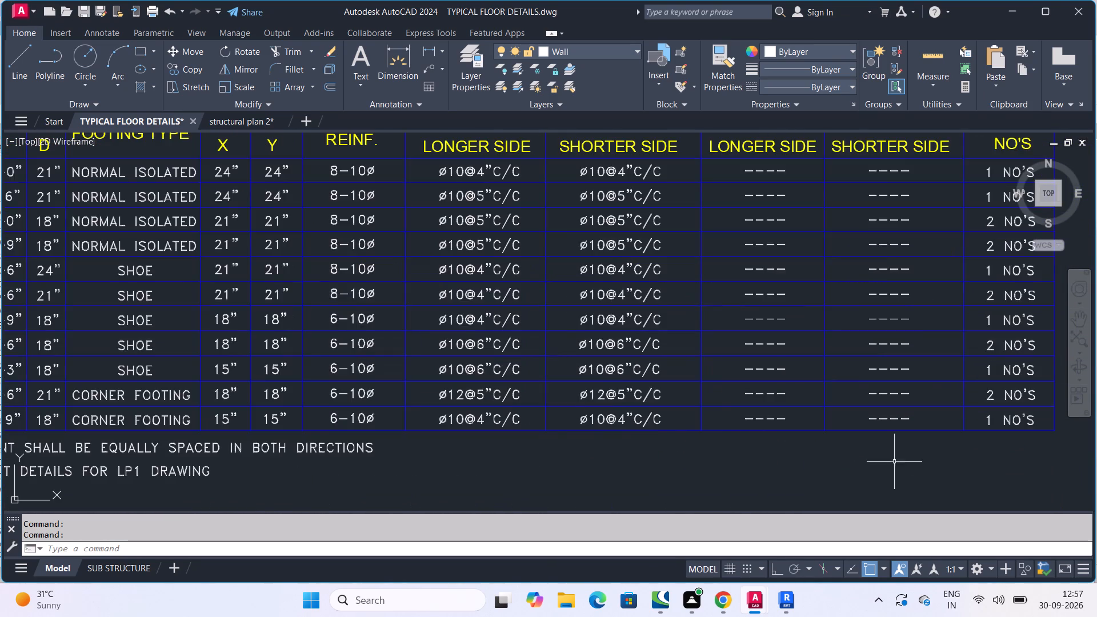
Examine the top reinforcement columns and the number of footings for each footing ID in the schedule.
scroll(896, 459, "down", 2)
scroll(823, 446, "up", 2)
scroll(814, 450, "down", 2)
scroll(835, 450, "up", 1)
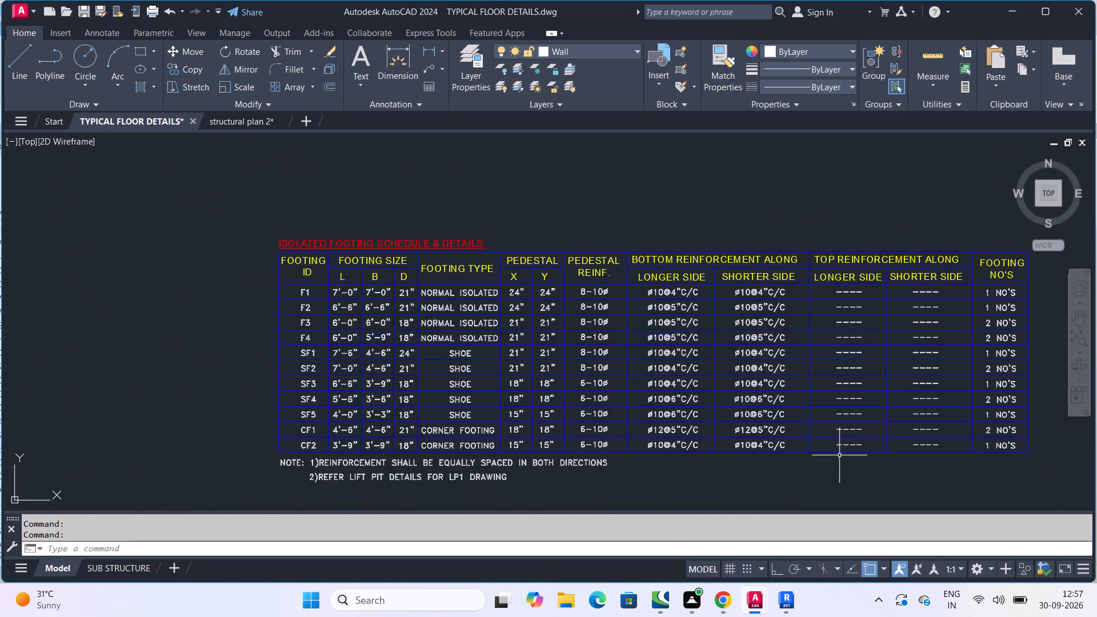
scroll(846, 446, "up", 2)
scroll(829, 447, "down", 1)
middle_click(827, 448)
scroll(827, 443, "down", 1)
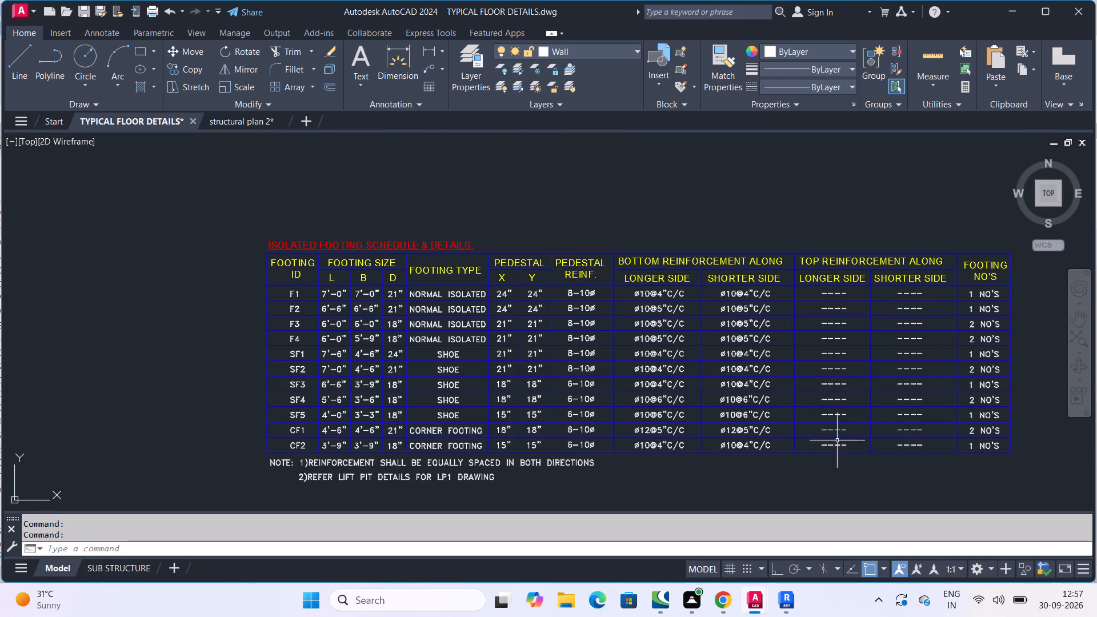
scroll(963, 459, "up", 1)
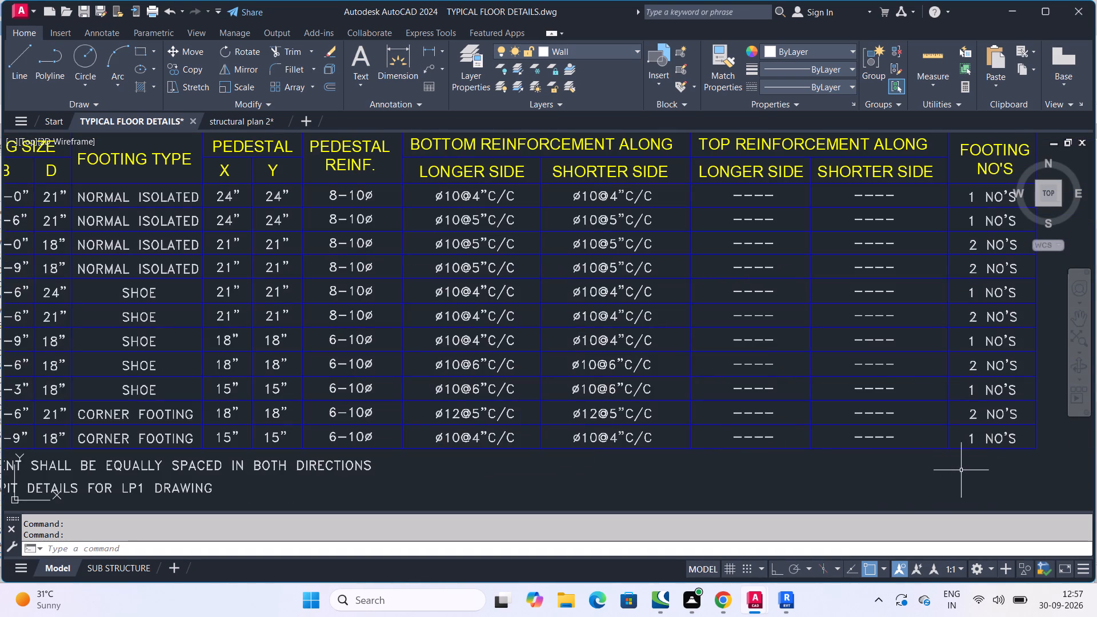
scroll(917, 475, "down", 1)
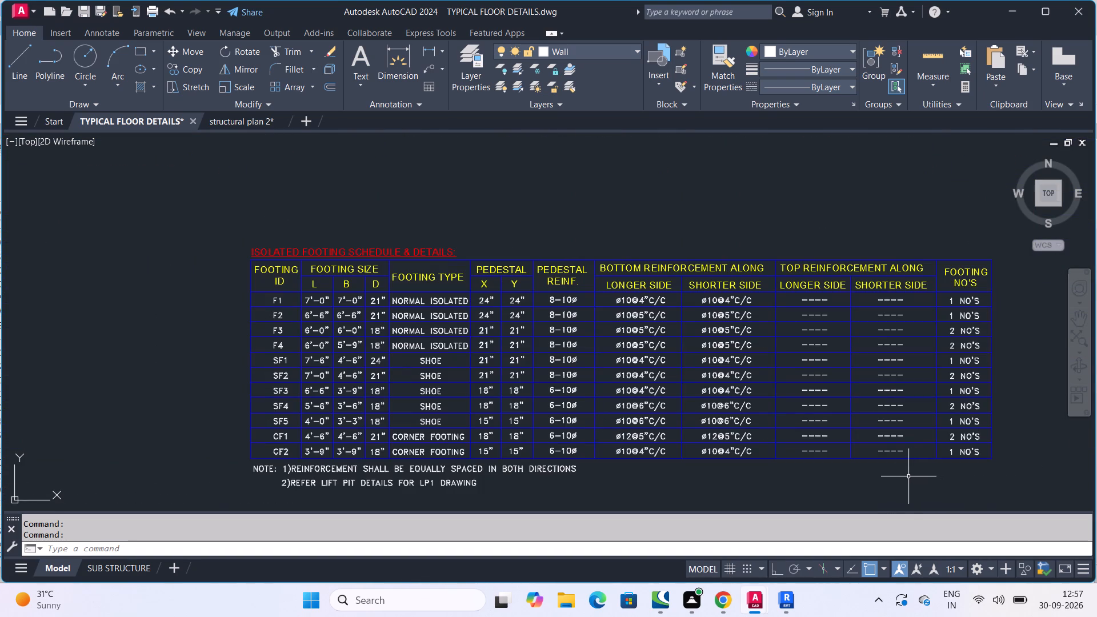
scroll(929, 324, "up", 2)
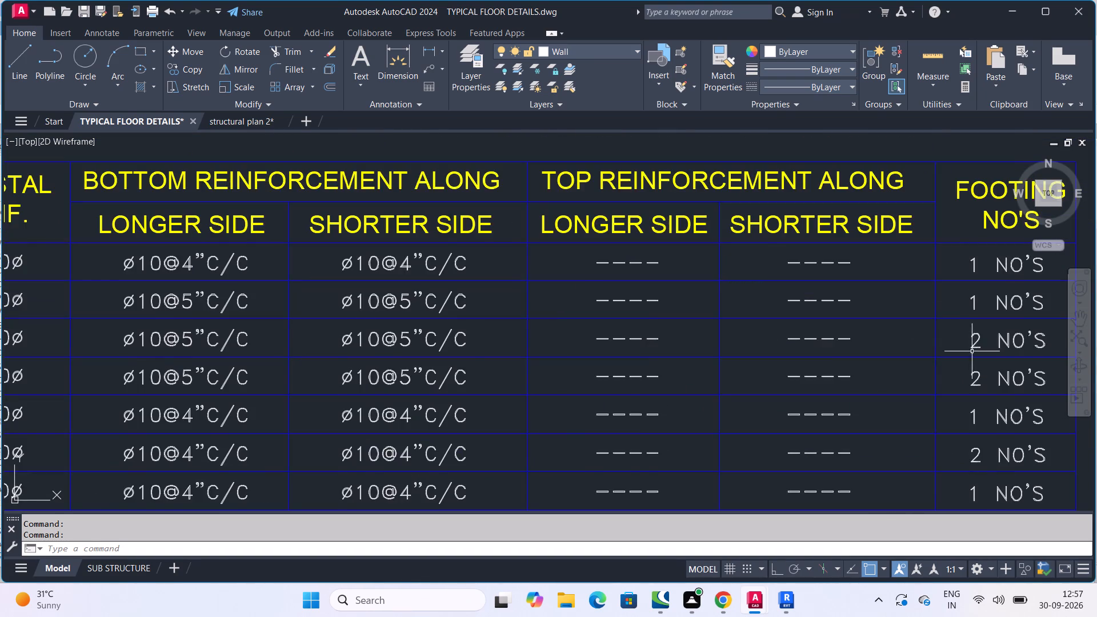
scroll(959, 355, "down", 2)
scroll(945, 350, "up", 3)
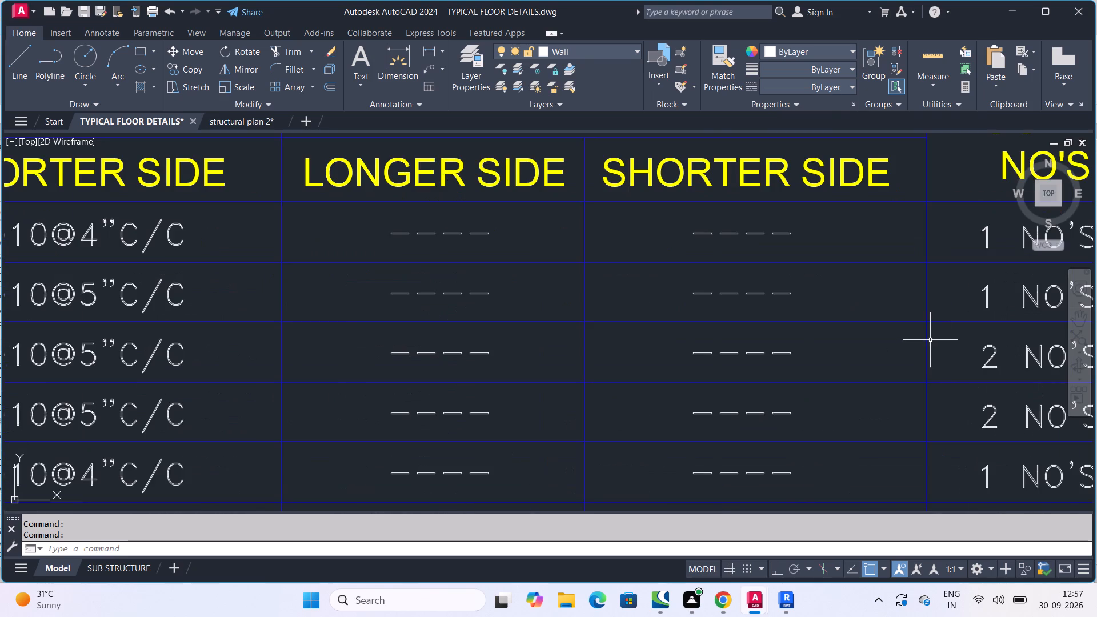
scroll(927, 343, "down", 3)
scroll(847, 336, "up", 2)
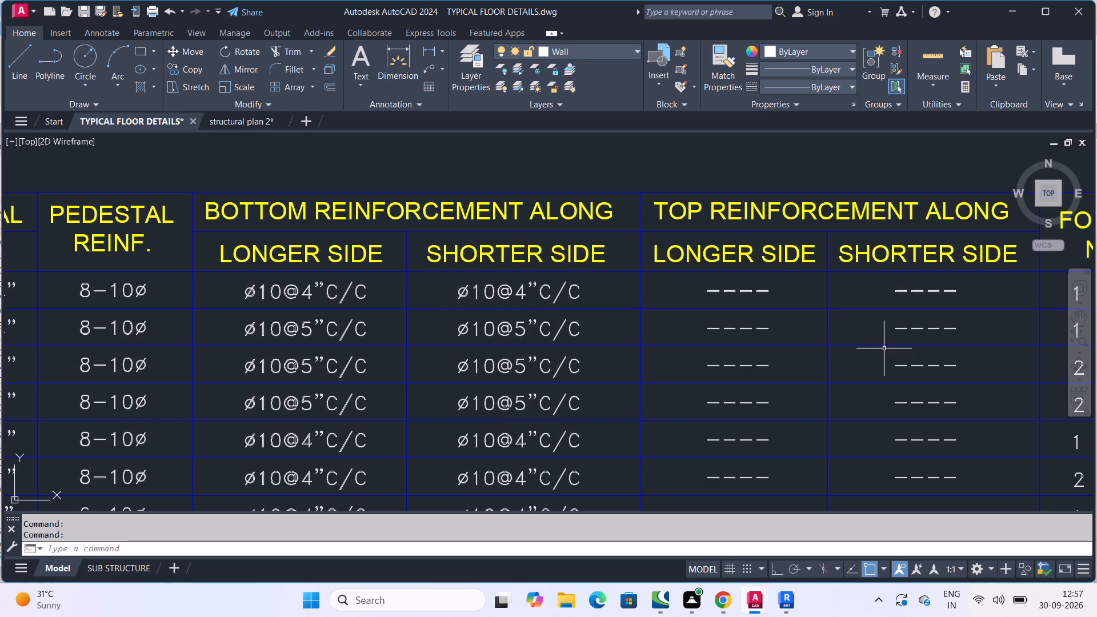
Examine the bottom bar diameters and spacings for F1 and F2, plus their pedestal sizes and reinforcement.
scroll(519, 318, "up", 4)
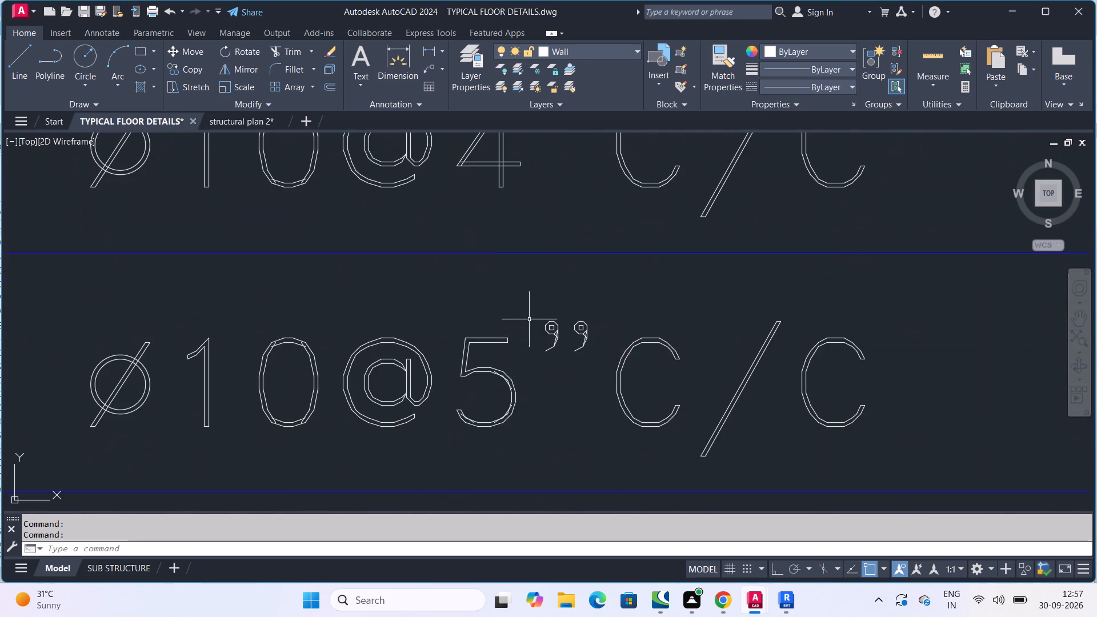
scroll(710, 350, "down", 2)
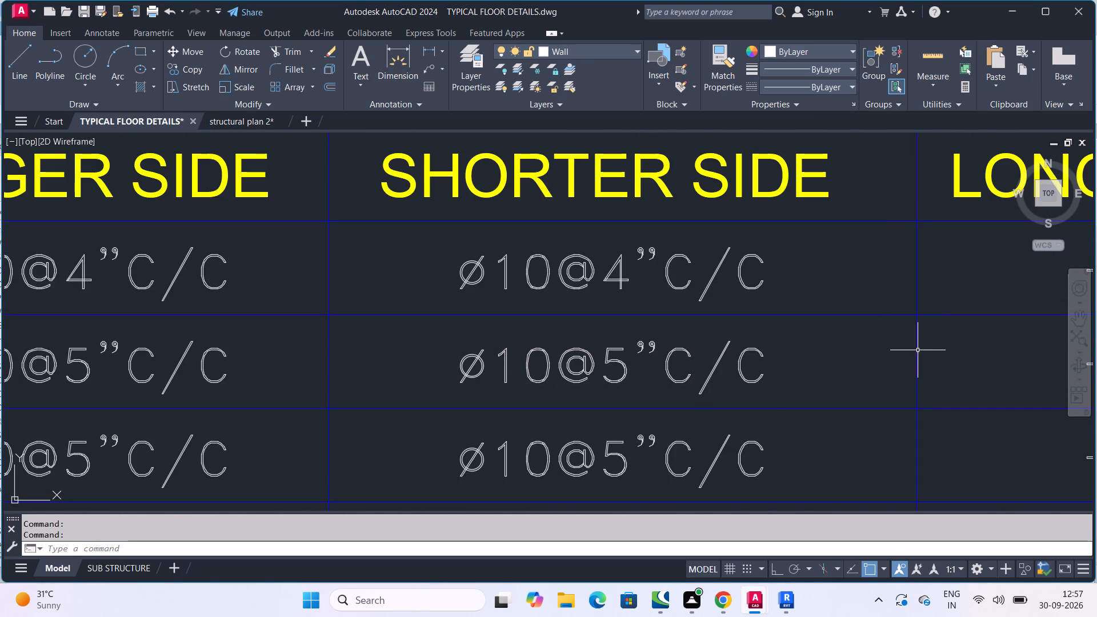
scroll(908, 356, "down", 3)
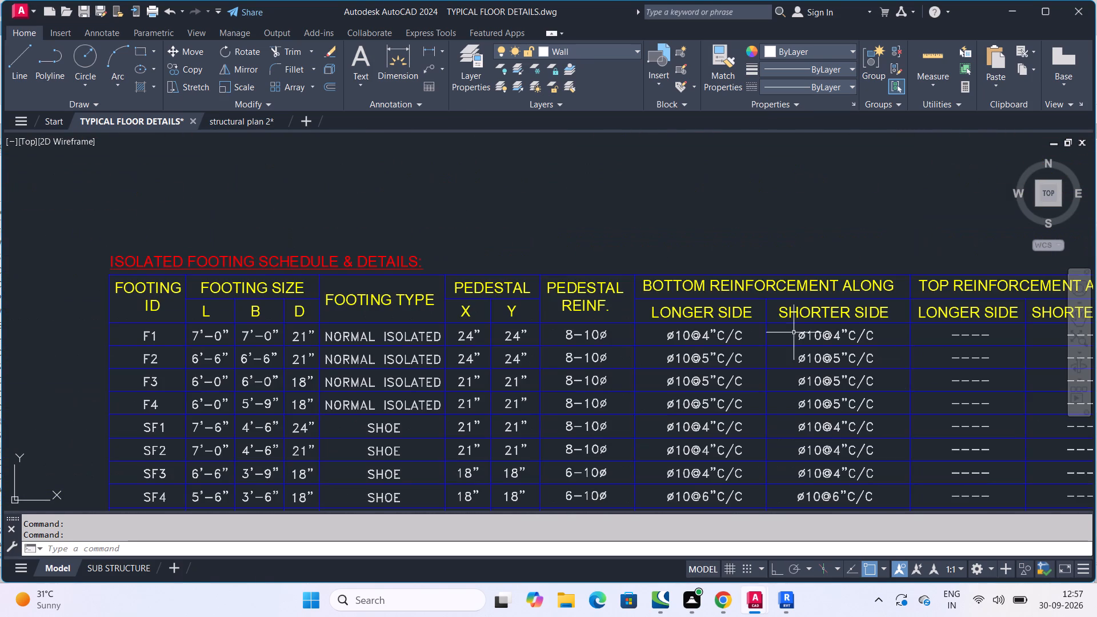
scroll(770, 335, "up", 3)
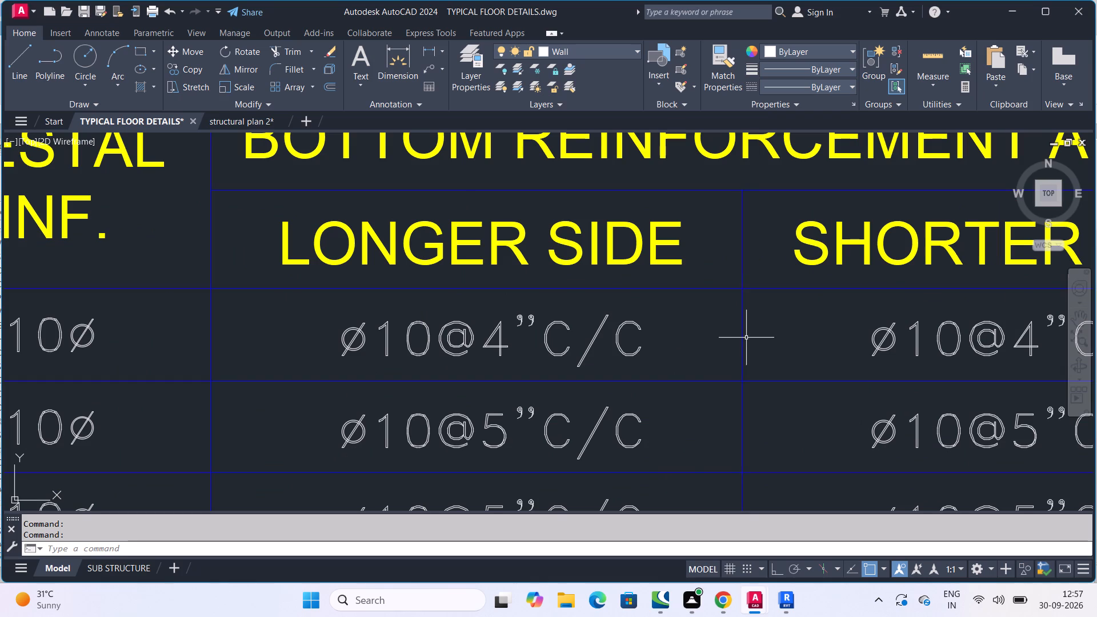
scroll(748, 343, "down", 3)
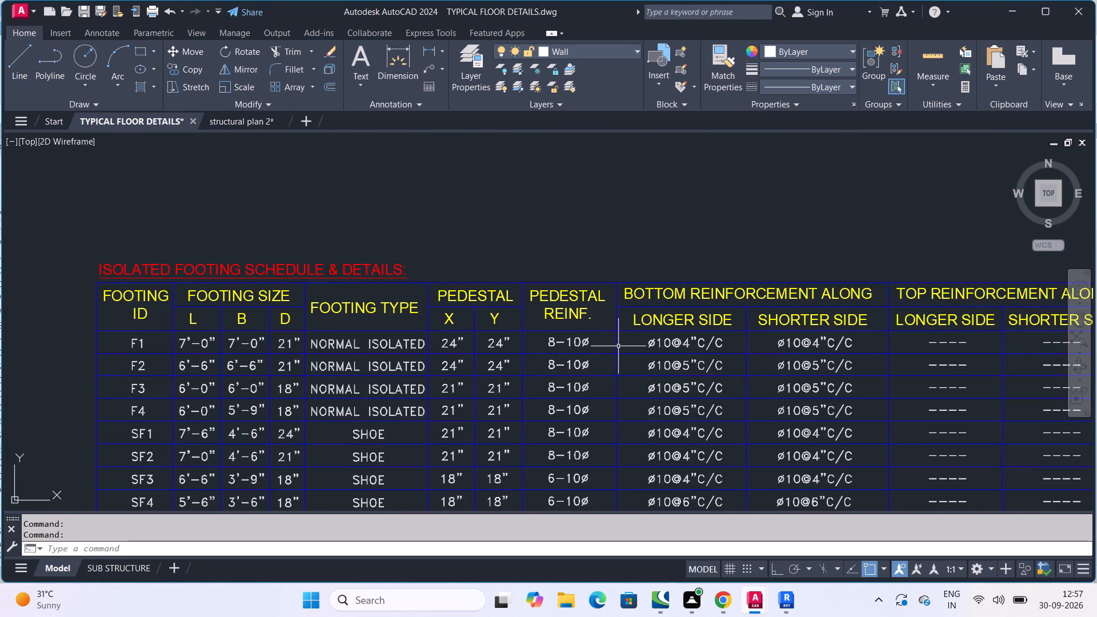
scroll(620, 346, "up", 2)
scroll(604, 339, "down", 3)
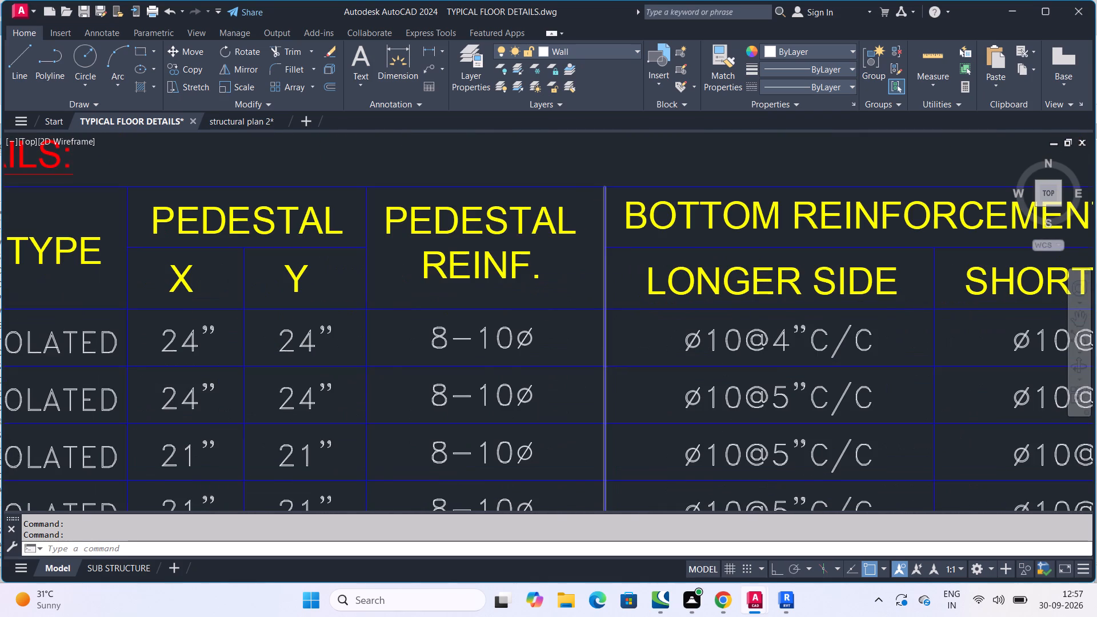
scroll(515, 339, "up", 3)
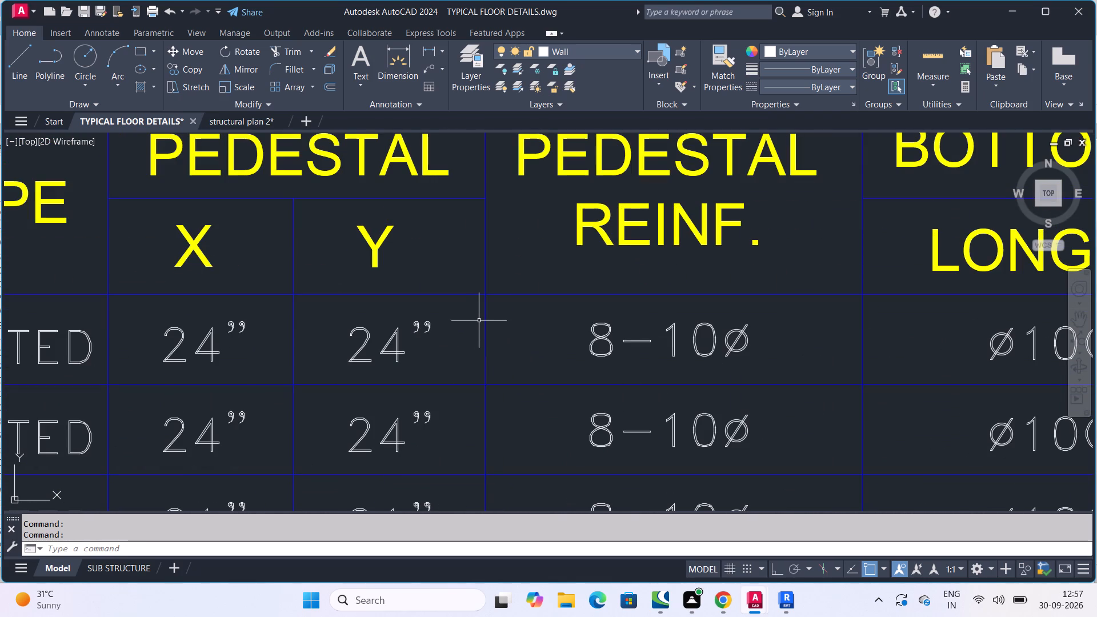
scroll(494, 324, "down", 4)
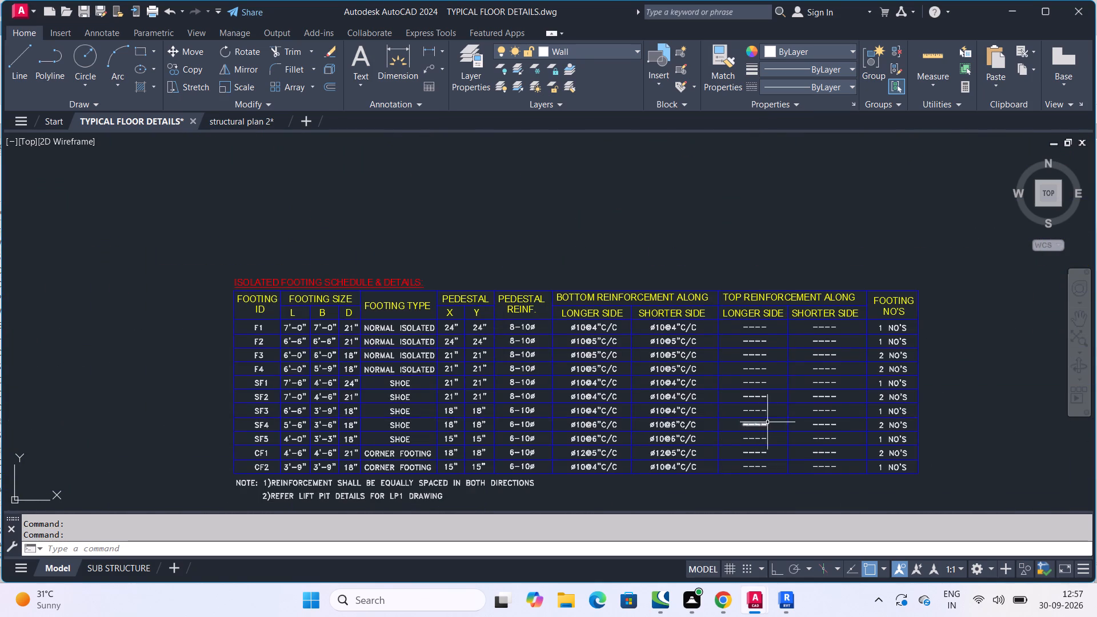
Re-examine the schedule's top reinforcement columns, selecting the line that divides the longer side from the shorter side.
scroll(760, 400, "down", 2)
middle_click_drag(760, 395, 784, 320)
scroll(675, 340, "up", 2)
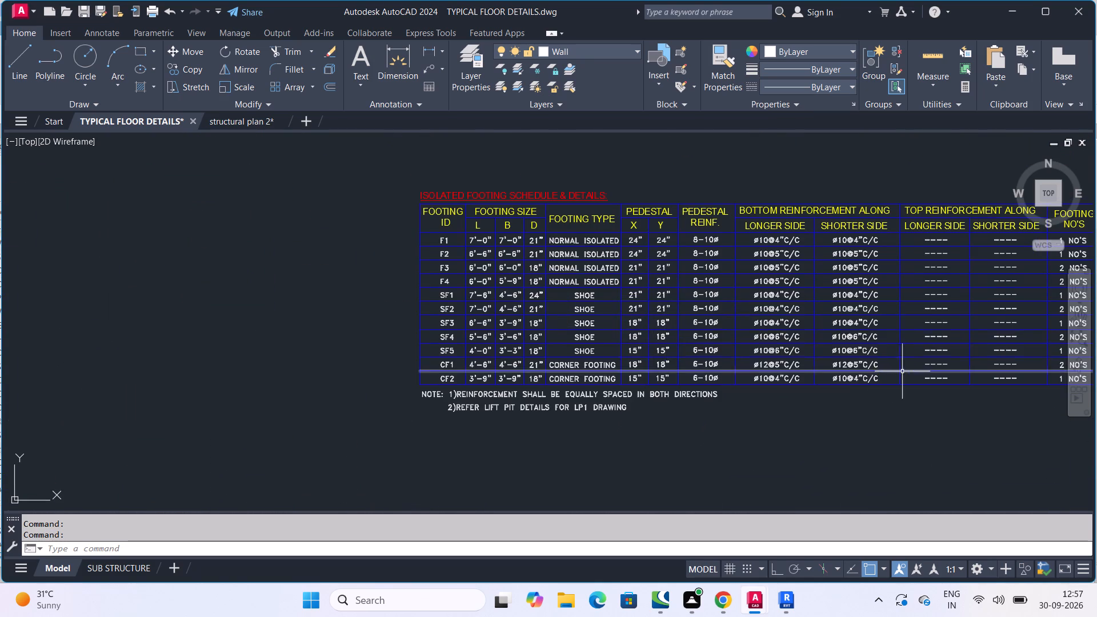
middle_click_drag(899, 372, 791, 446)
scroll(872, 400, "up", 2)
middle_click_drag(894, 356, 858, 361)
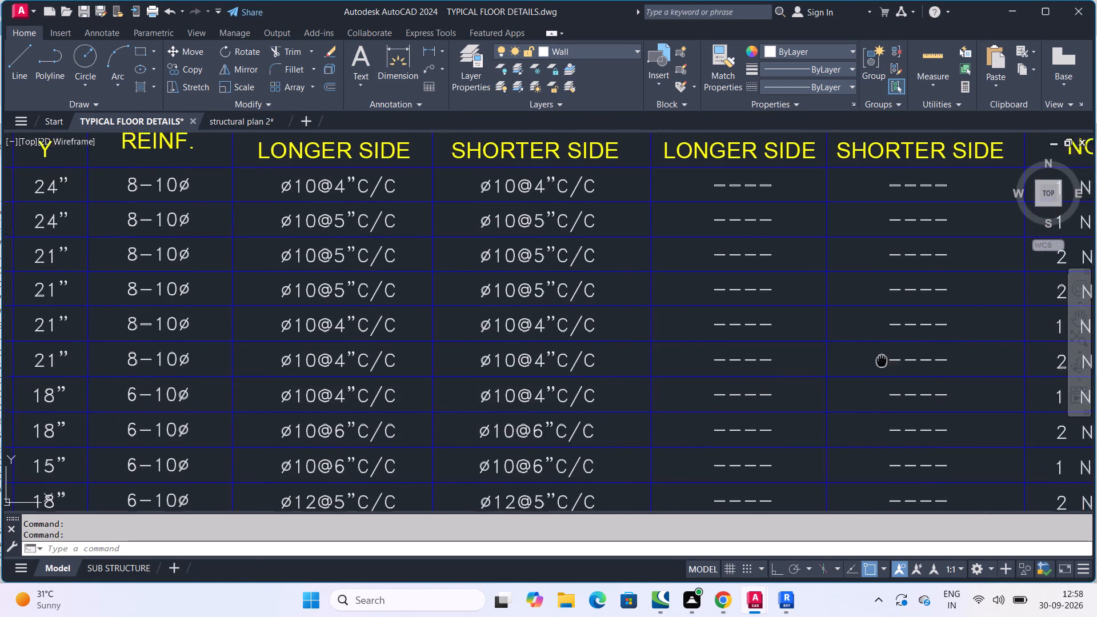
middle_click_drag(858, 361, 806, 368)
scroll(822, 362, "down", 1)
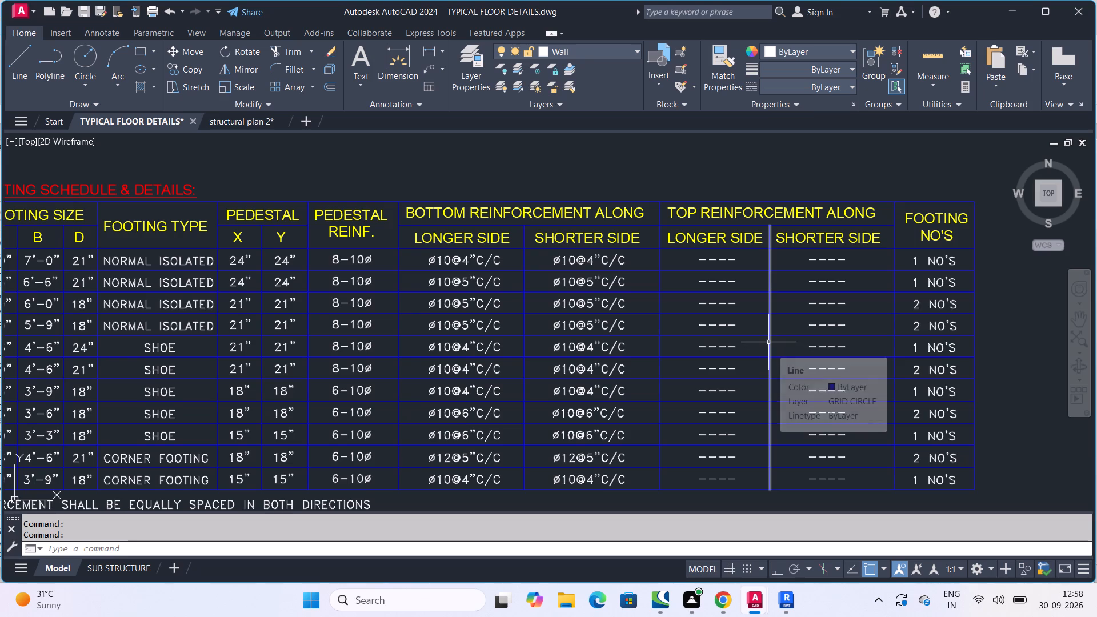
left_click(768, 342)
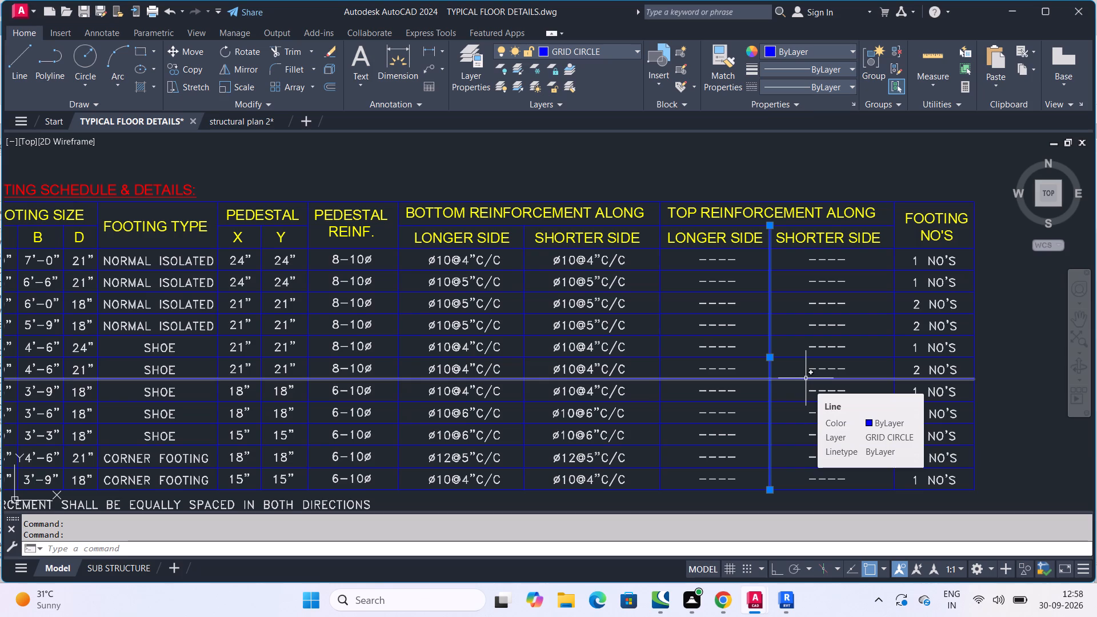
scroll(820, 286, "down", 2)
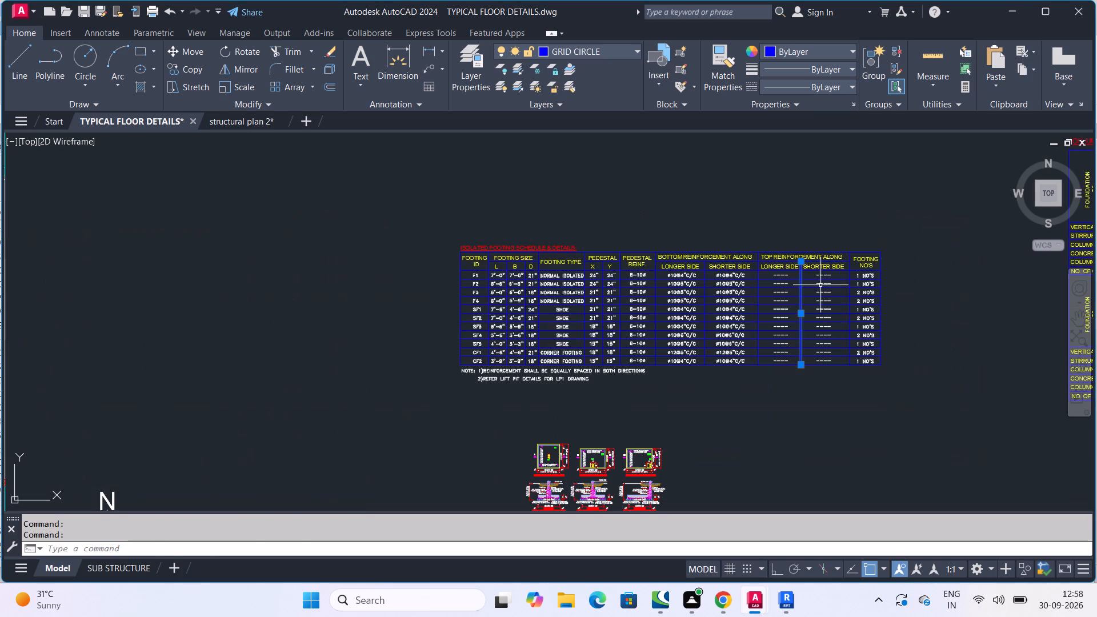
left_click(806, 206)
left_click(910, 258)
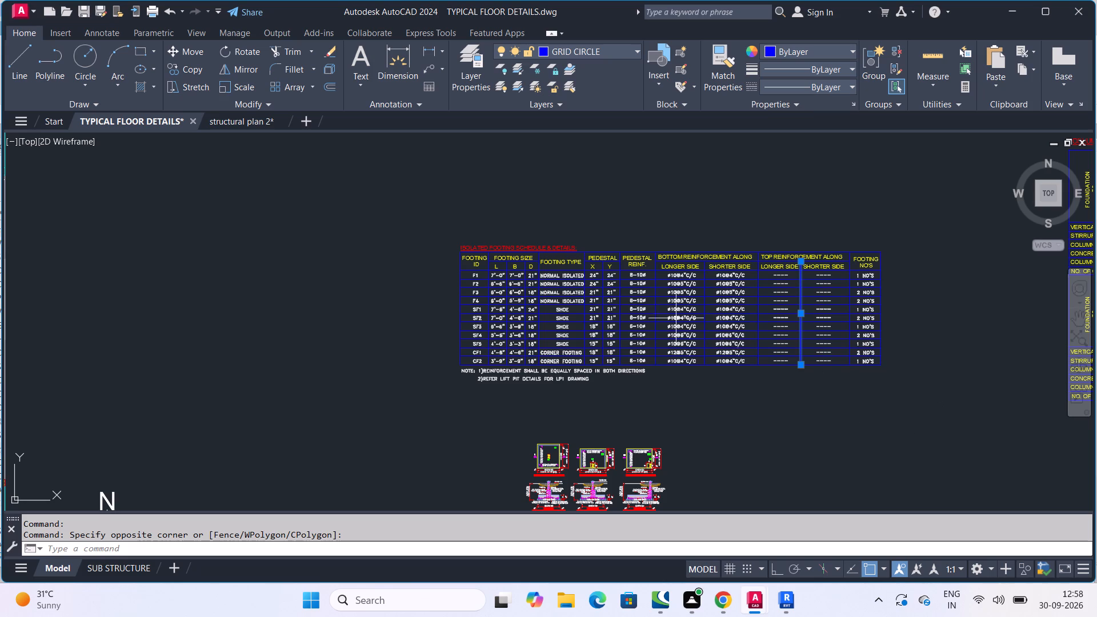
Review the whole isolated footing schedule and its surrounding details again, and clear the selected table line.
scroll(867, 388, "up", 3)
middle_click_drag(727, 353, 772, 376)
scroll(771, 376, "down", 2)
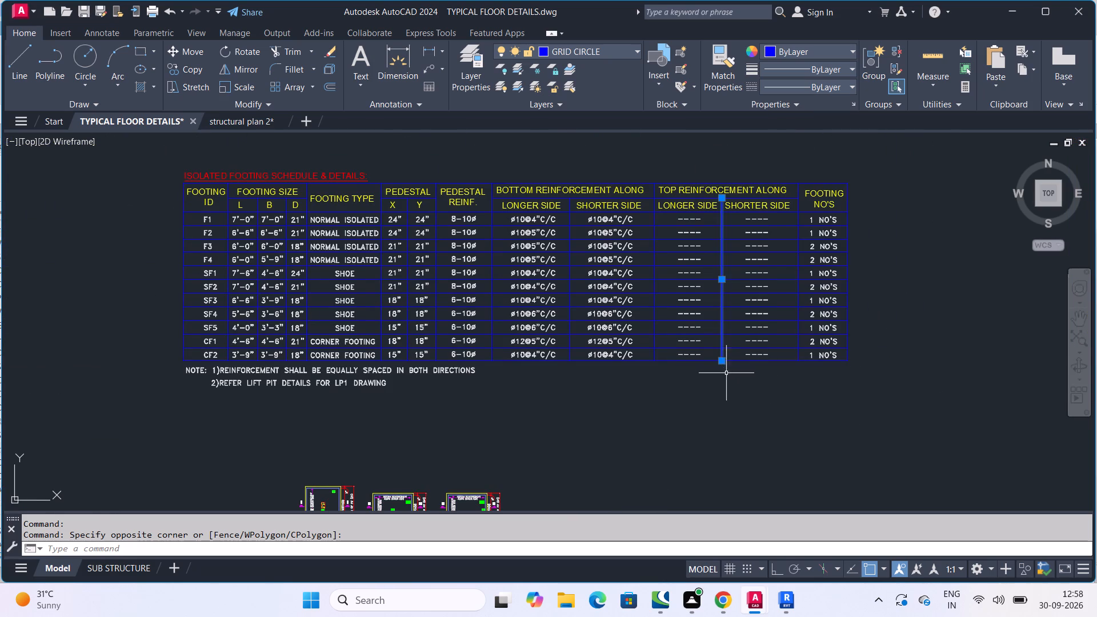
middle_click_drag(735, 385, 758, 401)
scroll(754, 400, "down", 1)
scroll(736, 281, "up", 2)
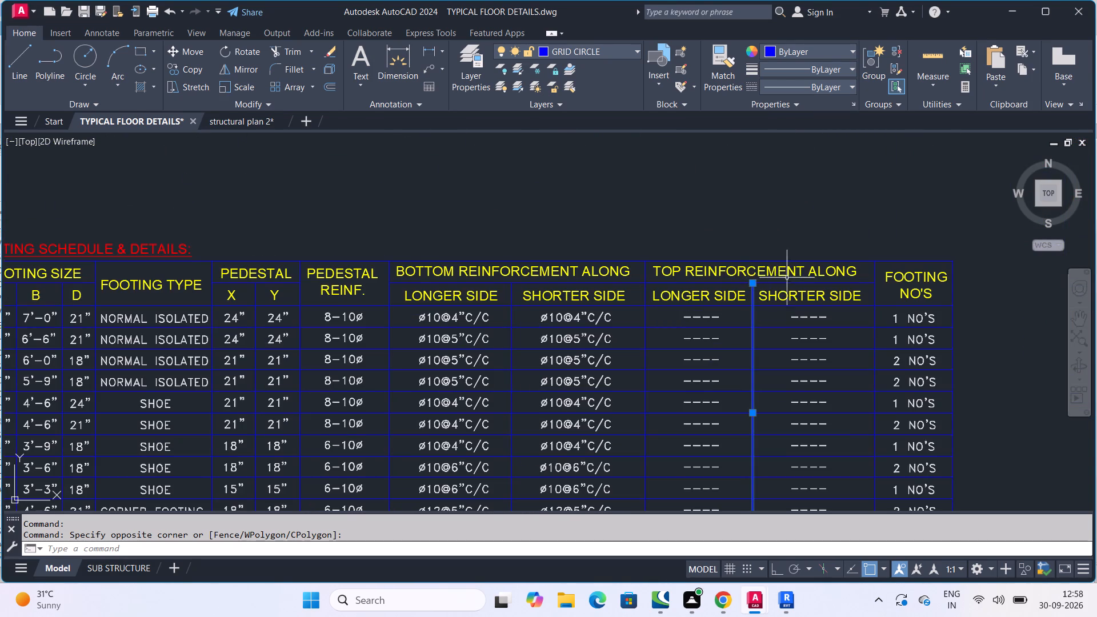
scroll(776, 219, "down", 3)
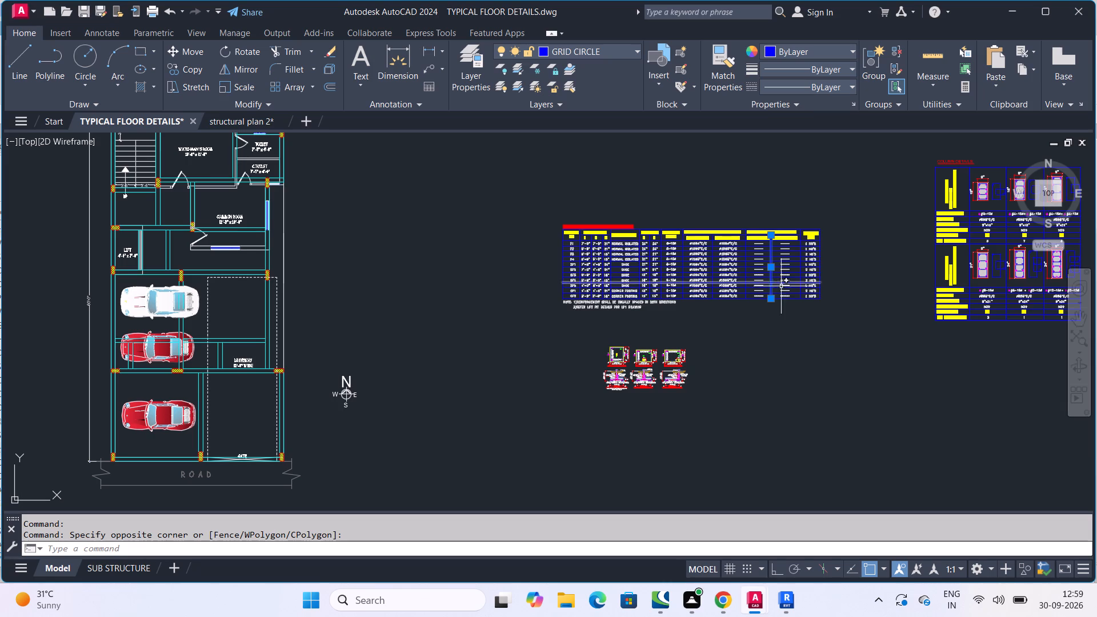
scroll(776, 320, "up", 3)
middle_click_drag(770, 342, 777, 447)
scroll(777, 447, "down", 1)
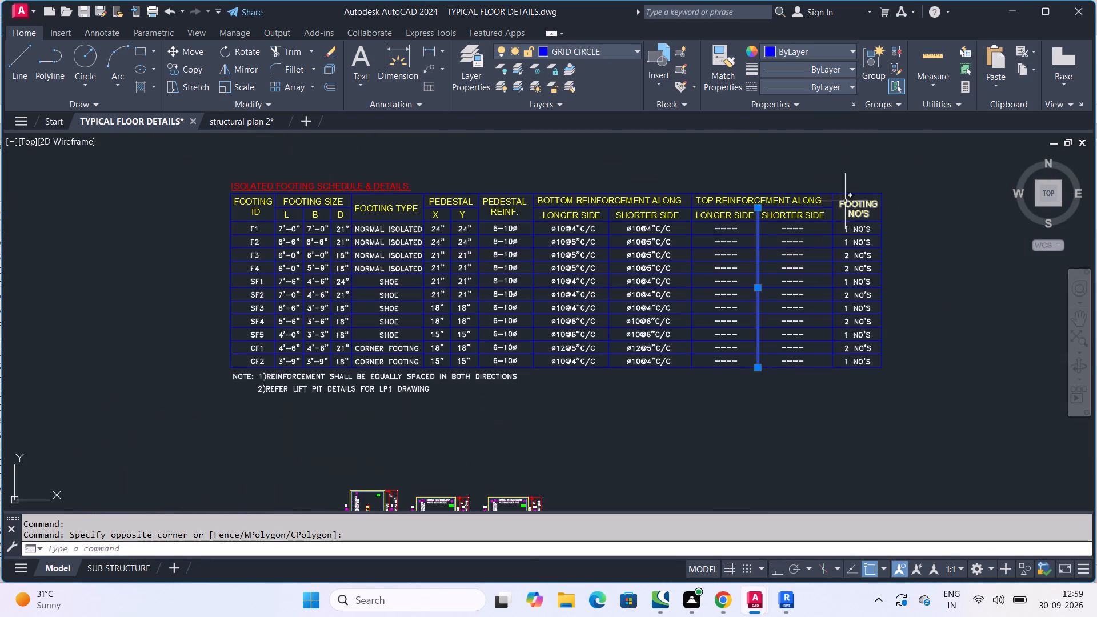
scroll(752, 157, "down", 1)
middle_click_drag(840, 183, 864, 250)
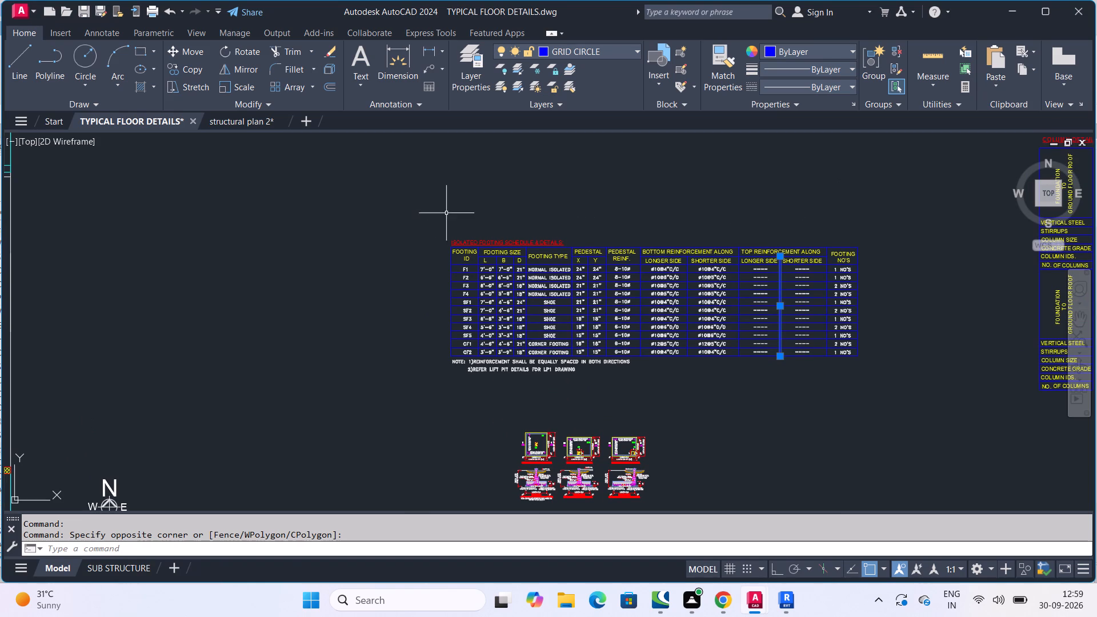
scroll(874, 331, "up", 1)
left_click(934, 231)
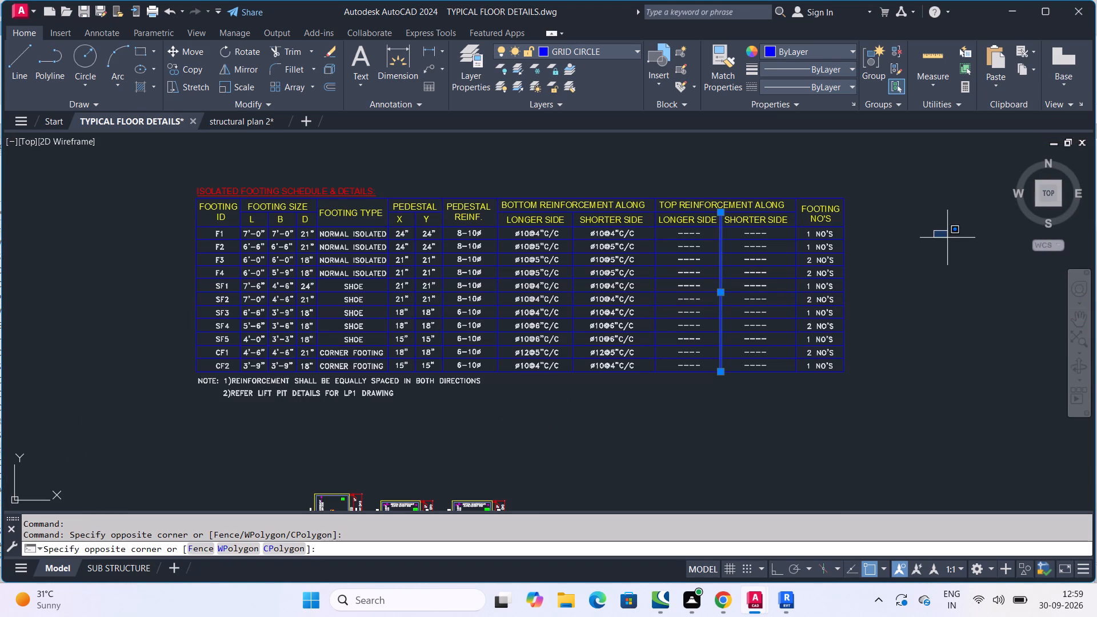
key("Escape")
key("Escape")
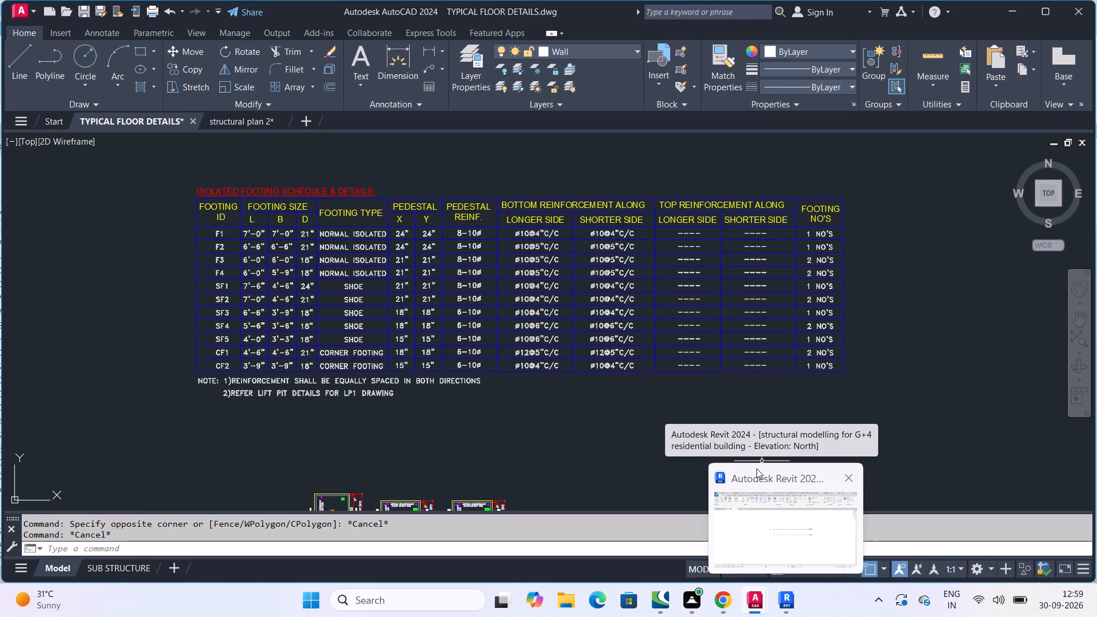
Examine the bottom reinforcement bar sizes and spacings along the longer and shorter sides in the isolated footing schedule.
scroll(638, 317, "up", 3)
middle_click_drag(511, 290, 644, 348)
scroll(525, 305, "down", 1)
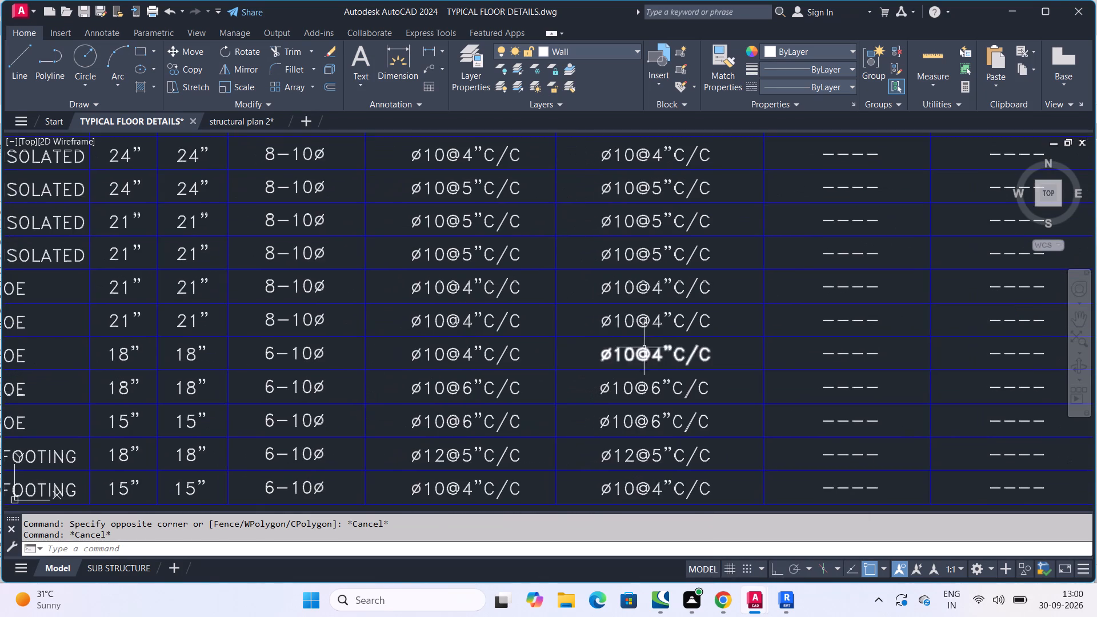
scroll(610, 320, "up", 2)
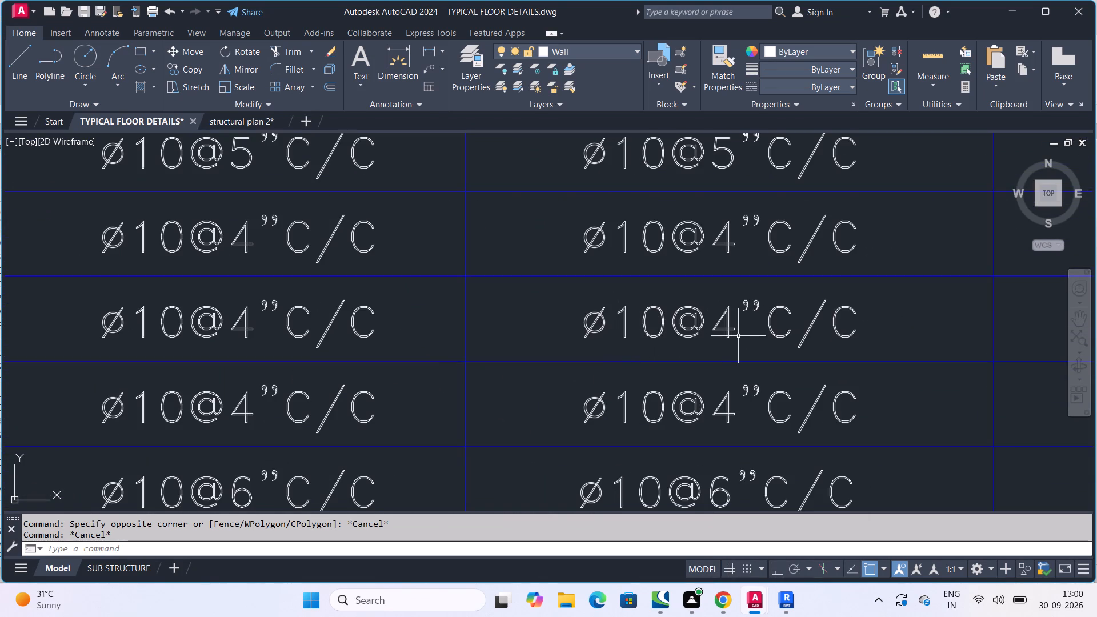
scroll(736, 335, "down", 5)
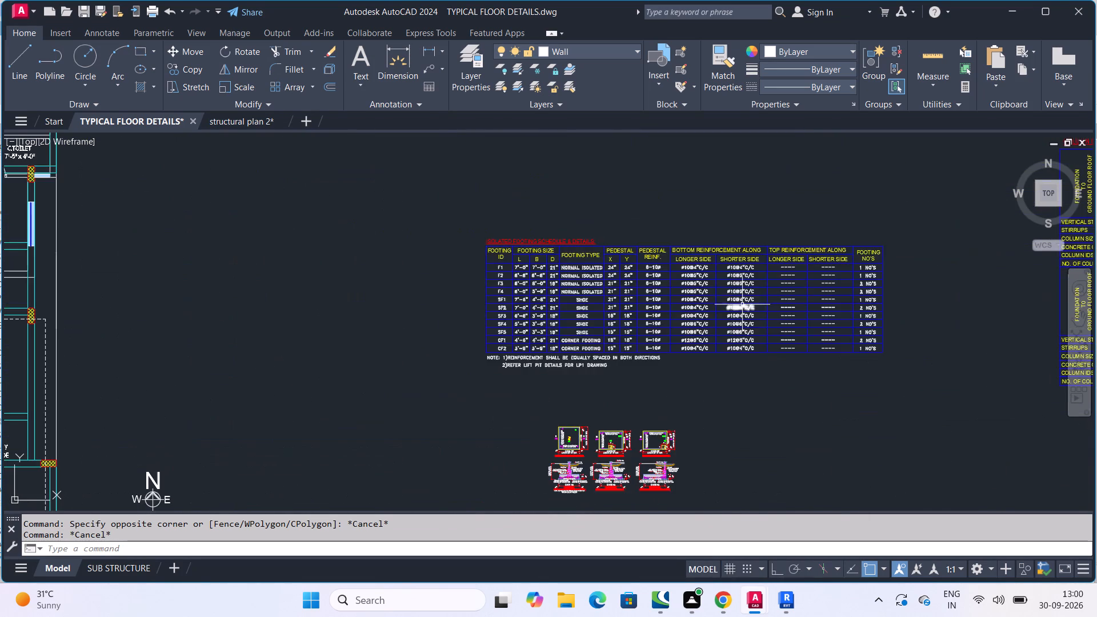
scroll(611, 281, "up", 4)
scroll(701, 310, "down", 2)
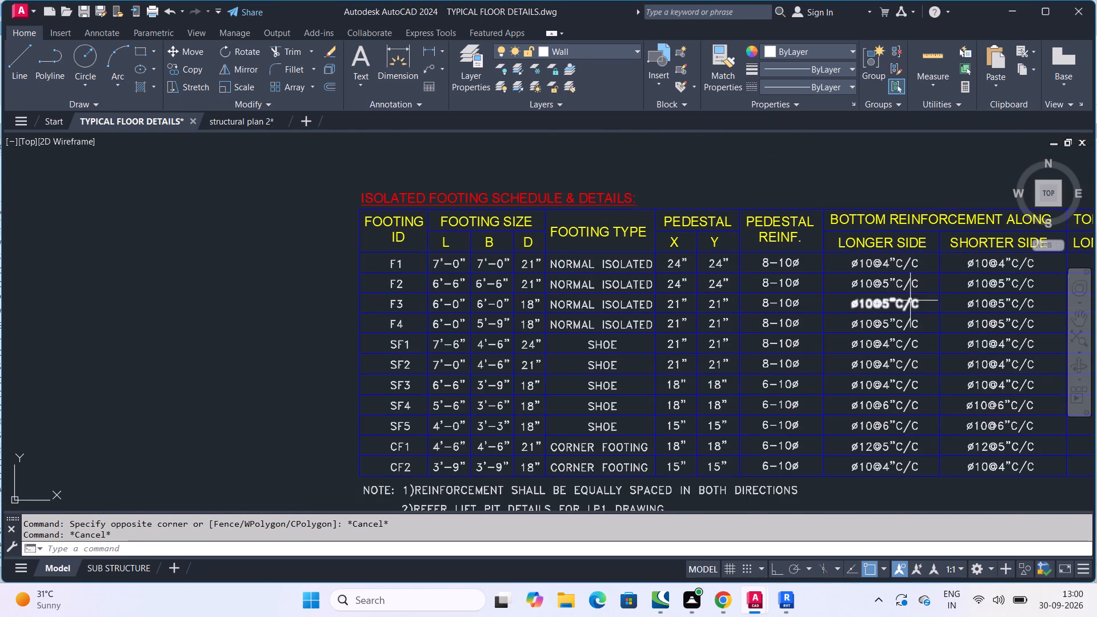
middle_click_drag(928, 334, 896, 361)
scroll(909, 354, "down", 1)
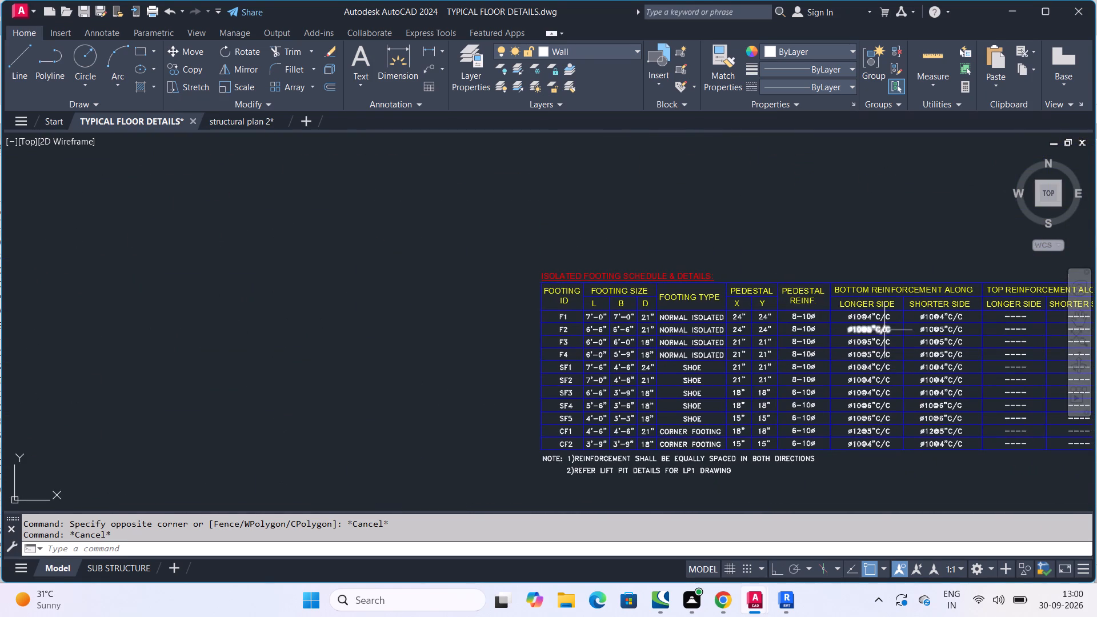
scroll(666, 431, "up", 2)
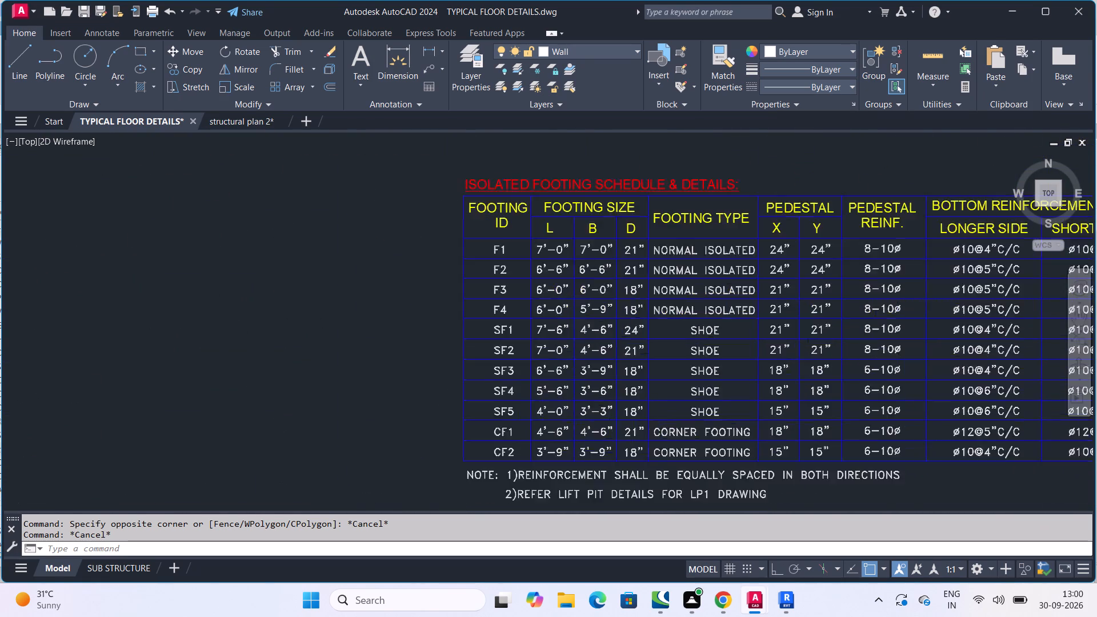
scroll(688, 408, "down", 2)
Examine the L, B and D footing sizes for each footing ID in the isolated footing schedule.
scroll(609, 323, "up", 3)
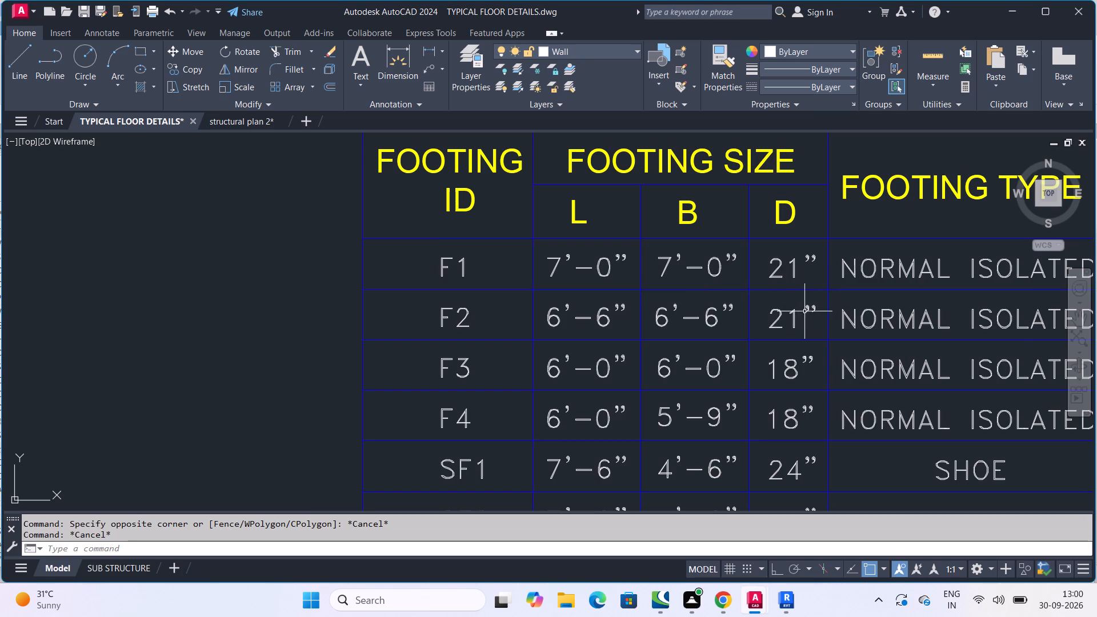
scroll(806, 315, "down", 2)
middle_click_drag(796, 316, 647, 341)
scroll(730, 326, "down", 2)
scroll(666, 321, "down", 2)
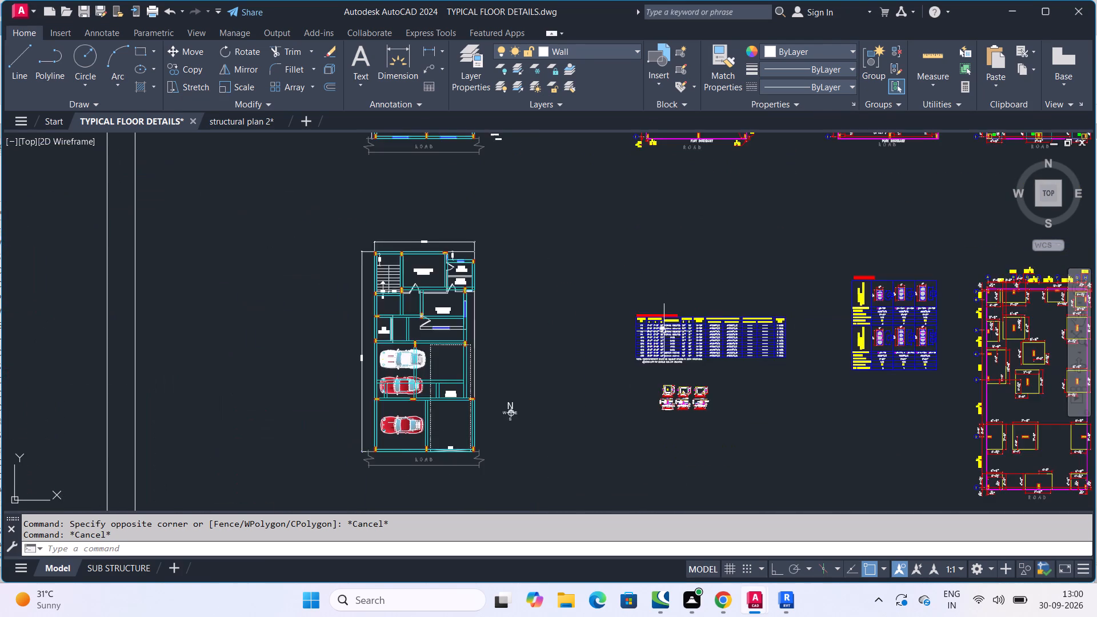
scroll(664, 333, "up", 6)
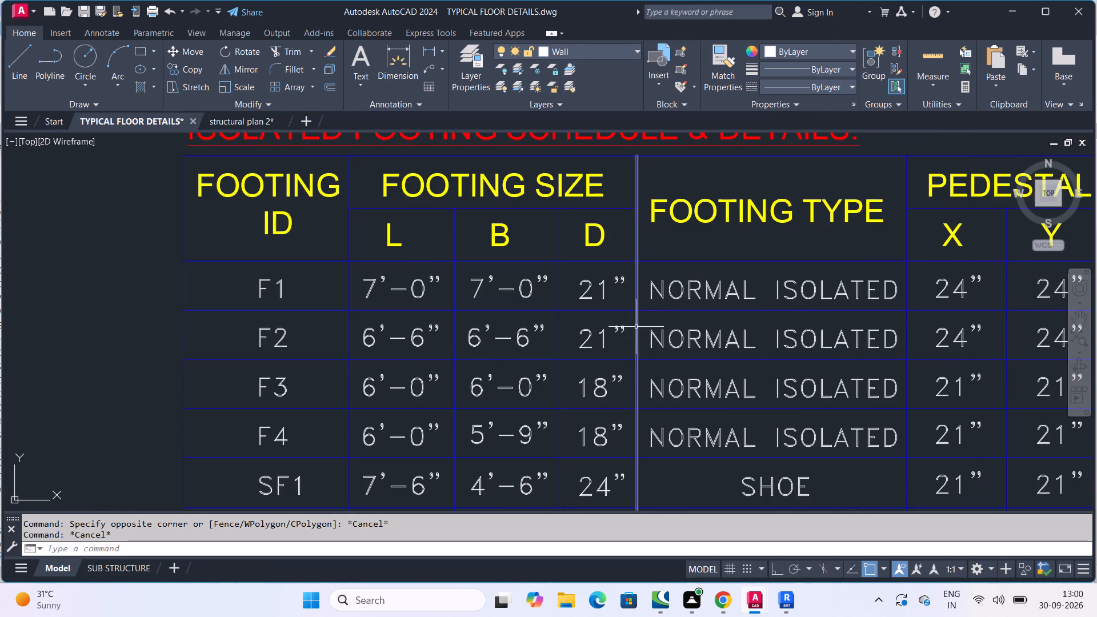
scroll(636, 326, "down", 2)
scroll(628, 407, "up", 3)
scroll(616, 362, "down", 3)
scroll(615, 411, "up", 2)
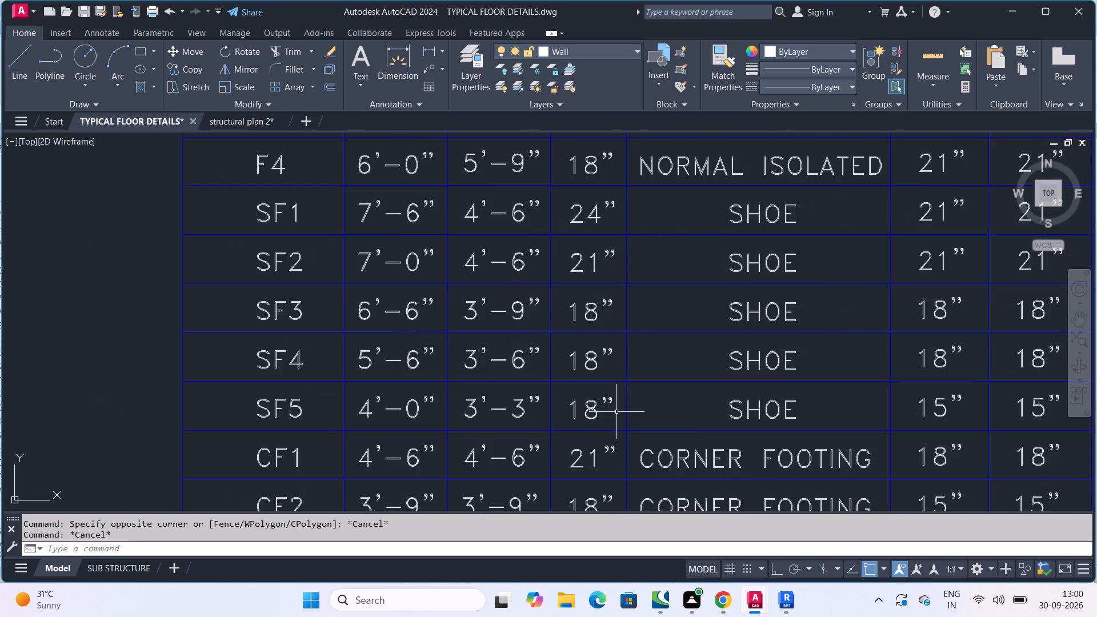
scroll(616, 334, "down", 3)
scroll(557, 332, "down", 4)
middle_click_drag(533, 346, 505, 371)
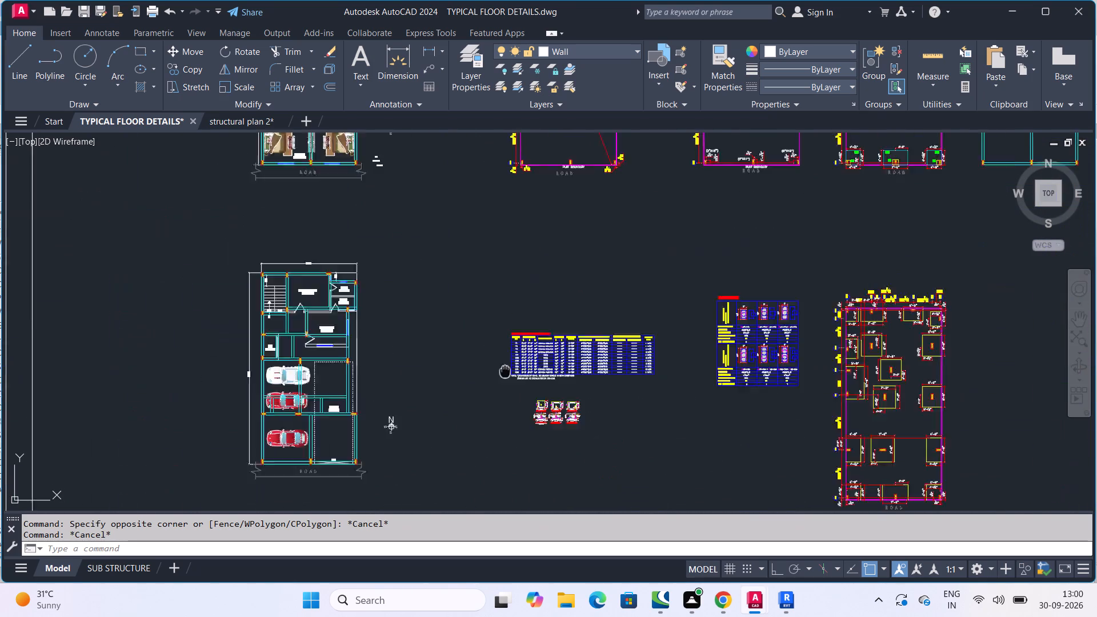
Examine which footing IDs are normal isolated, shoe or corner footings, and read the notes below the schedule.
scroll(549, 364, "up", 2)
scroll(506, 340, "up", 3)
scroll(397, 318, "up", 1)
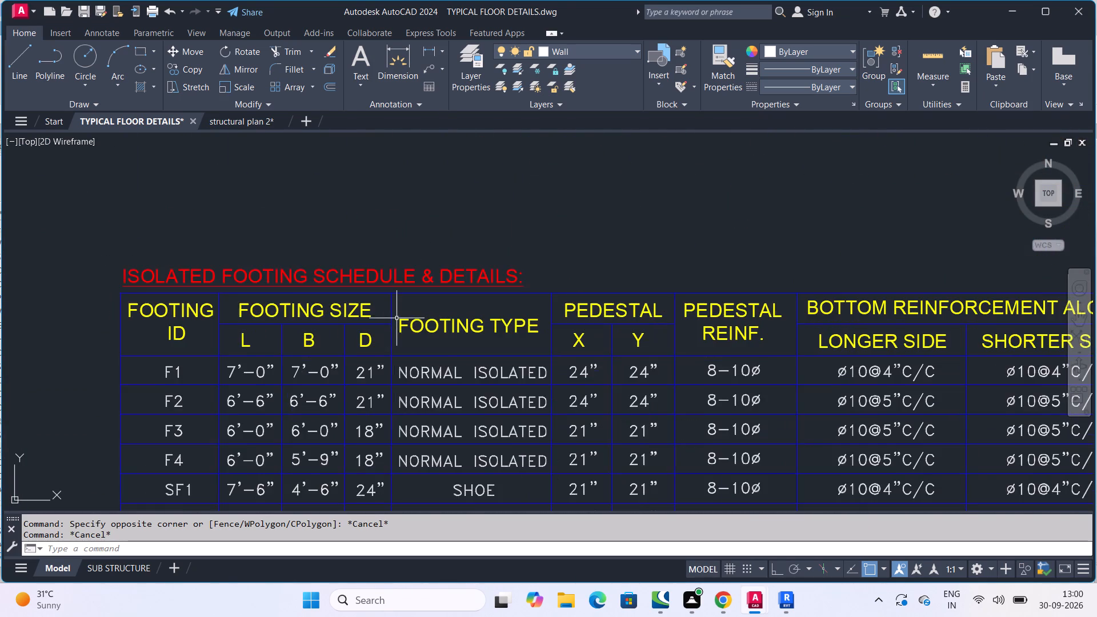
middle_click_drag(396, 321, 499, 243)
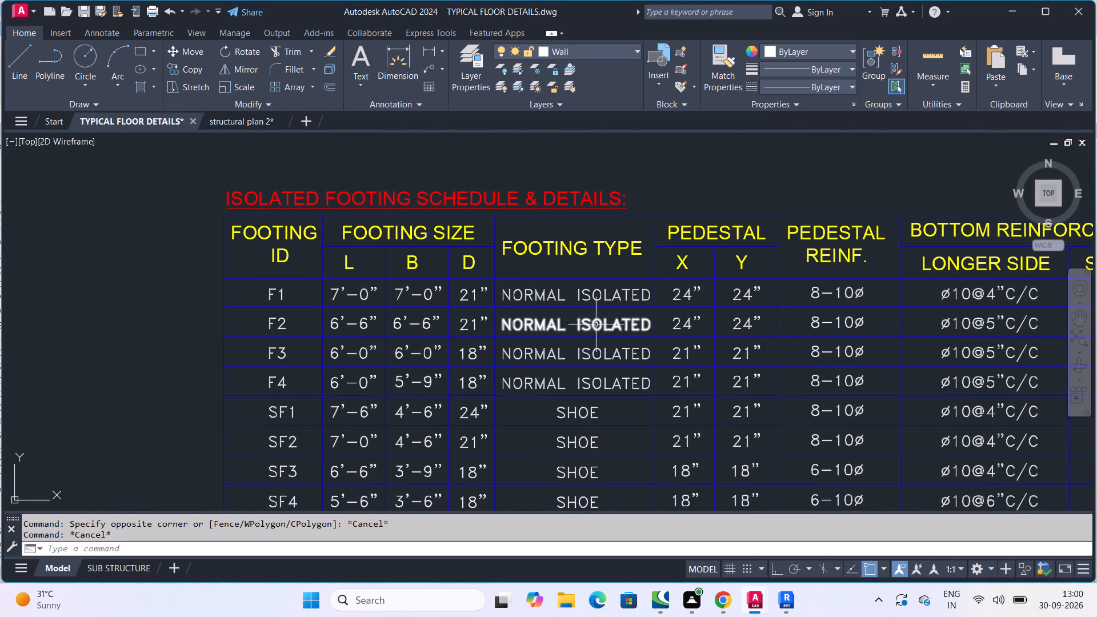
scroll(515, 305, "down", 1)
middle_click_drag(489, 281, 479, 223)
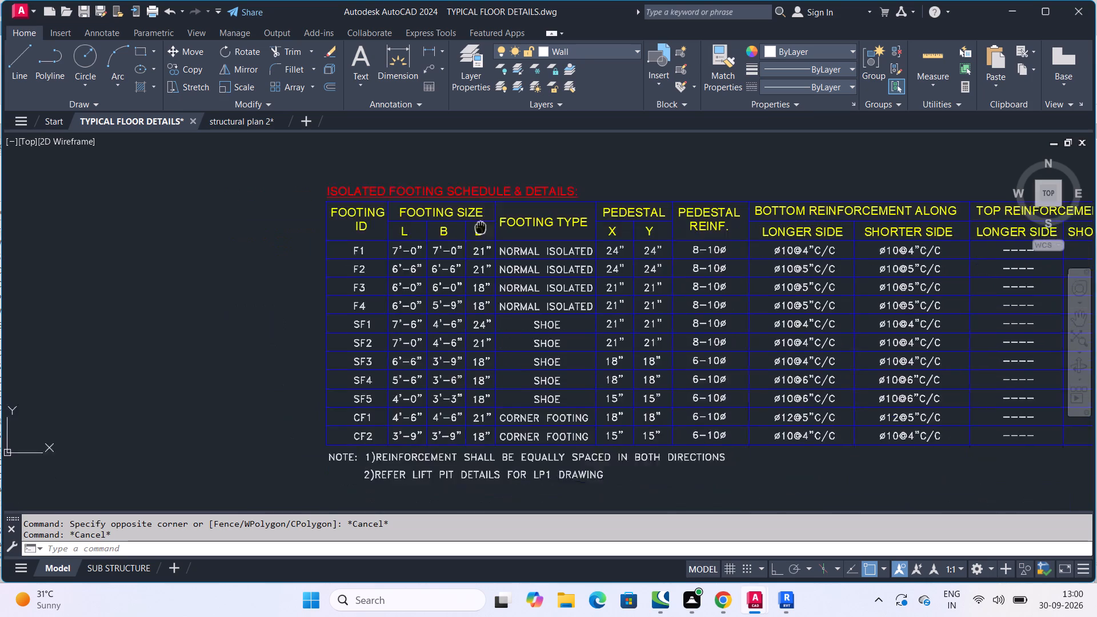
middle_click_drag(479, 223, 477, 217)
scroll(477, 217, "down", 1)
scroll(477, 320, "up", 2)
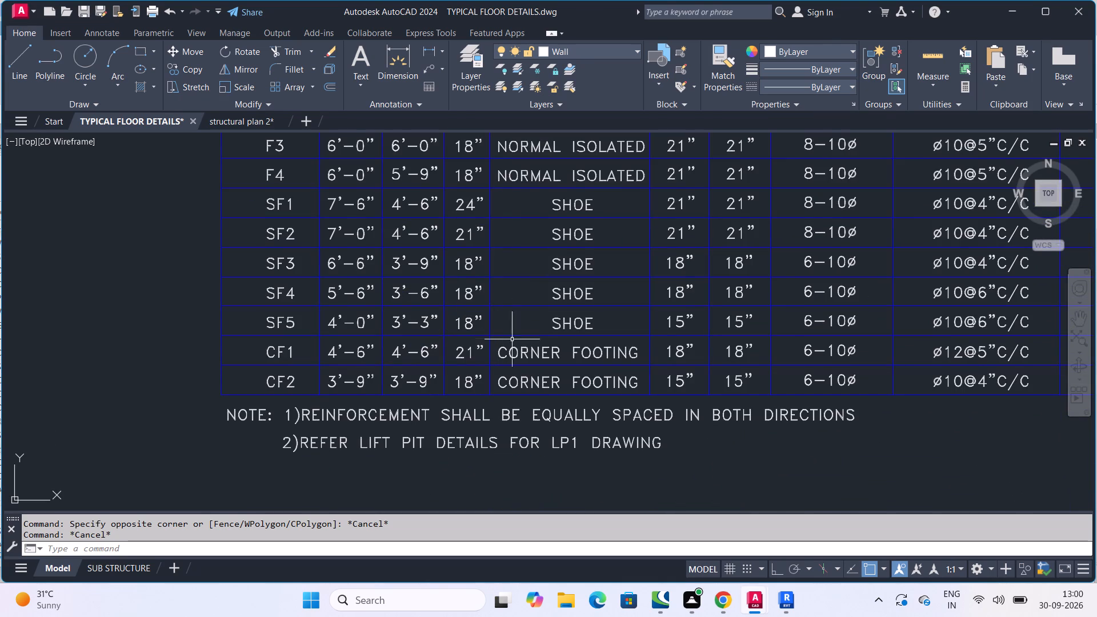
Examine the pedestal X and Y sizes and pedestal reinforcement for the footings from F1 to CF2.
middle_click_drag(749, 358, 632, 372)
scroll(685, 363, "down", 1)
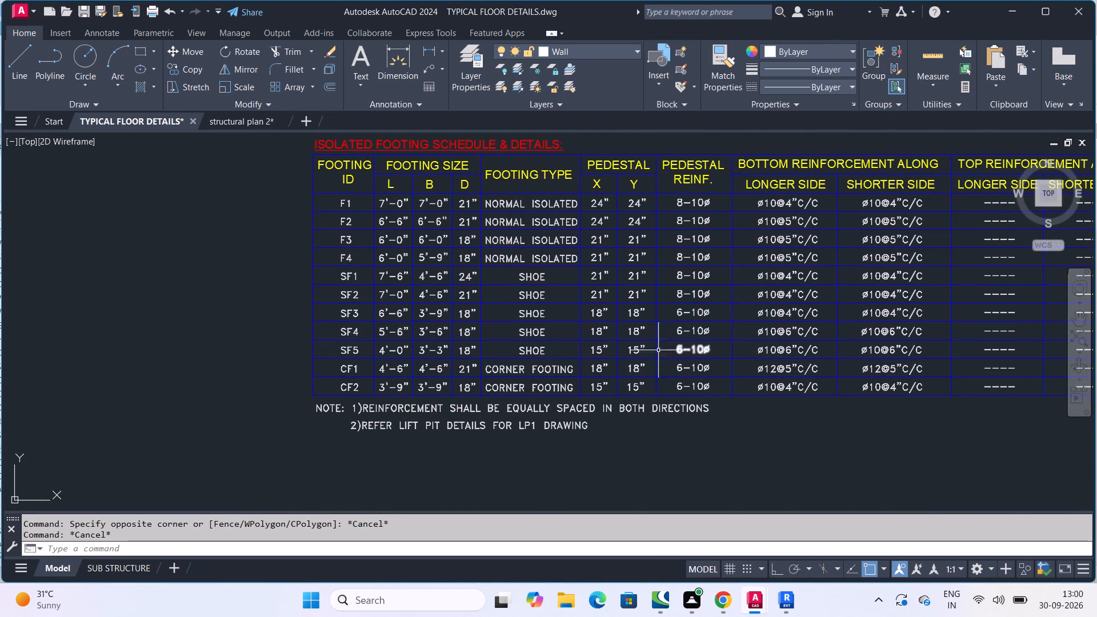
scroll(495, 400, "up", 2)
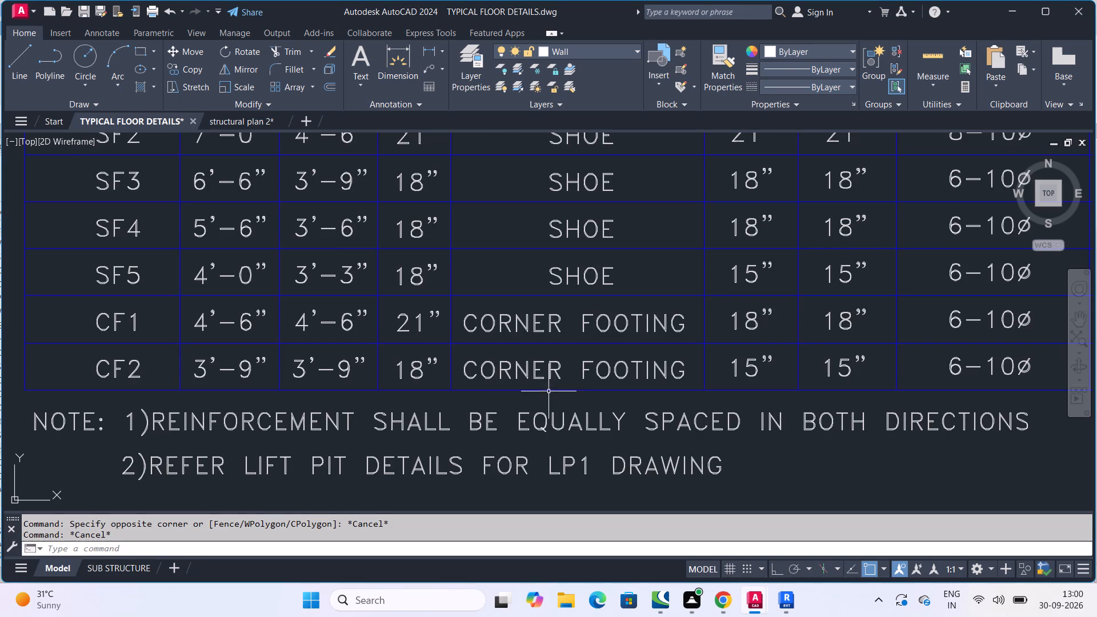
middle_click_drag(708, 402, 639, 454)
scroll(676, 425, "down", 1)
middle_click_drag(649, 352, 499, 417)
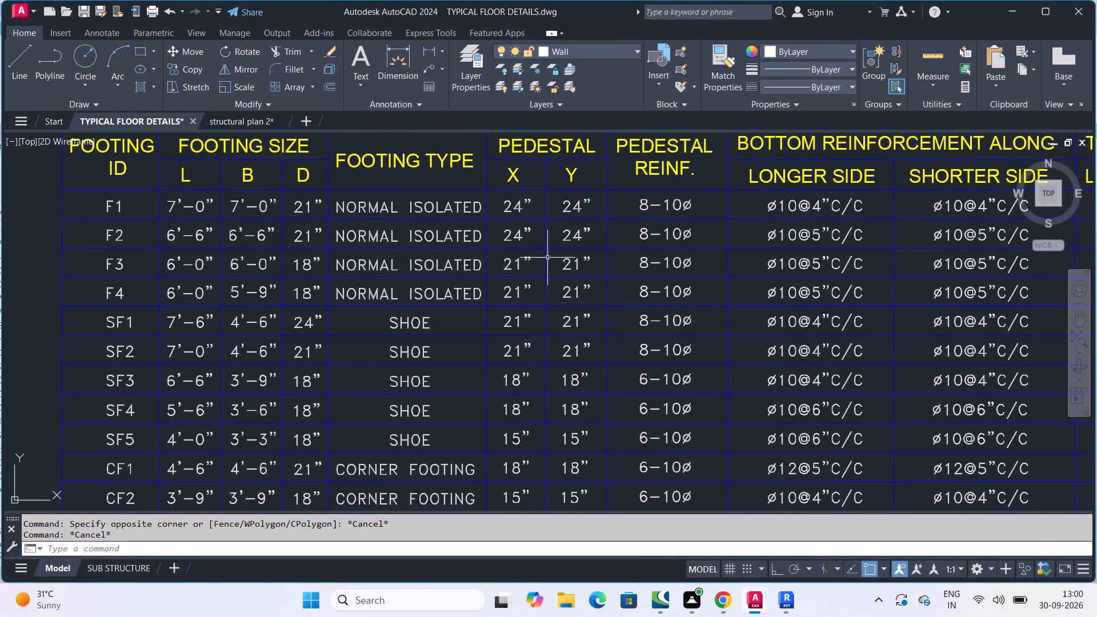
scroll(551, 267, "down", 1)
scroll(544, 238, "up", 1)
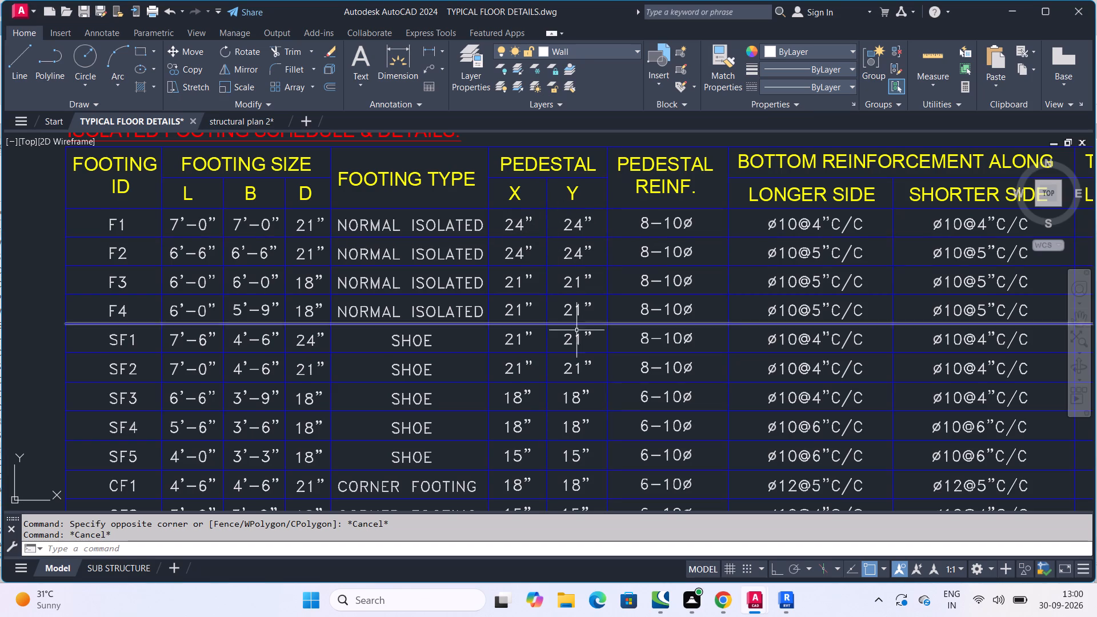
Examine the bottom and top reinforcement columns together with the number of footings for each schedule row.
scroll(810, 406, "down", 1)
middle_click_drag(810, 406, 618, 343)
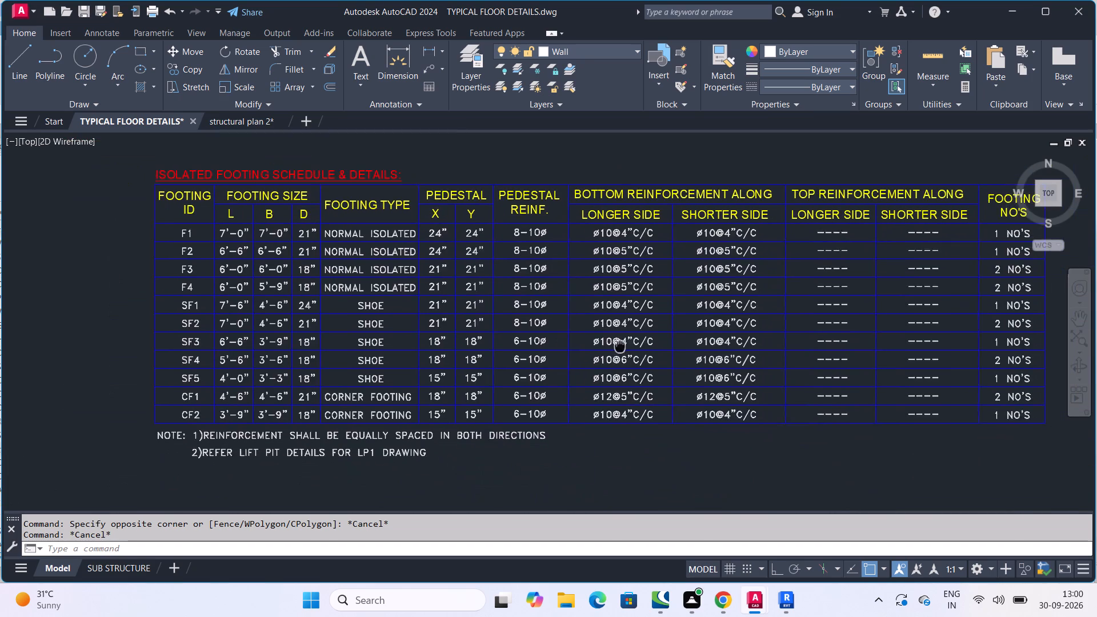
middle_click_drag(618, 343, 615, 340)
middle_click_drag(655, 324, 597, 372)
scroll(651, 327, "down", 2)
middle_click_drag(634, 361, 578, 439)
scroll(587, 420, "up", 2)
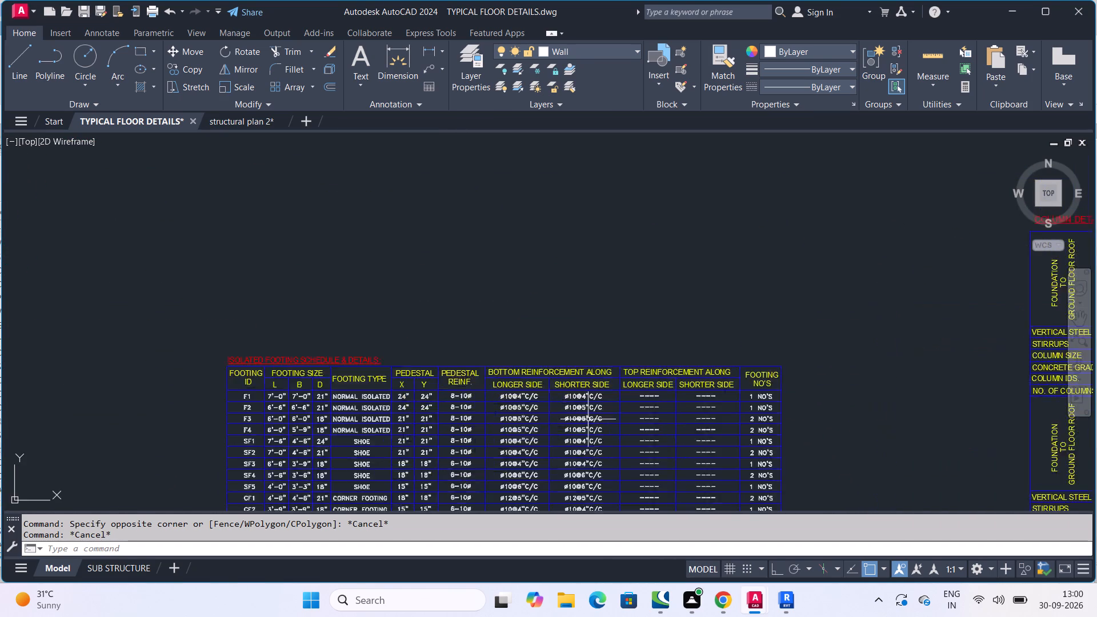
scroll(591, 413, "up", 1)
middle_click_drag(662, 362, 601, 167)
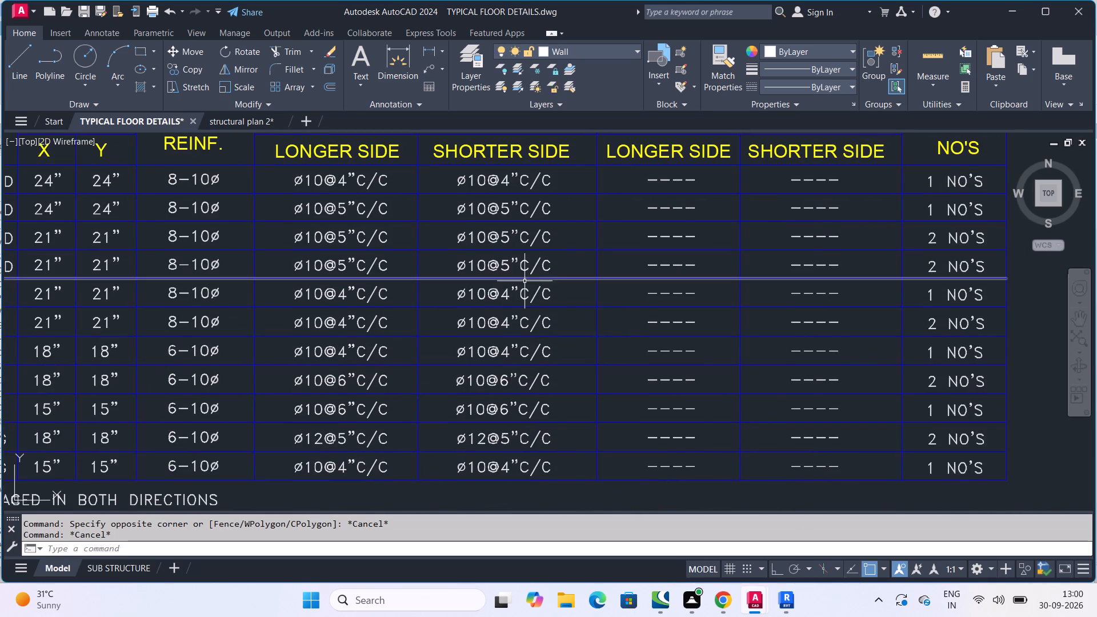
scroll(607, 303, "down", 3)
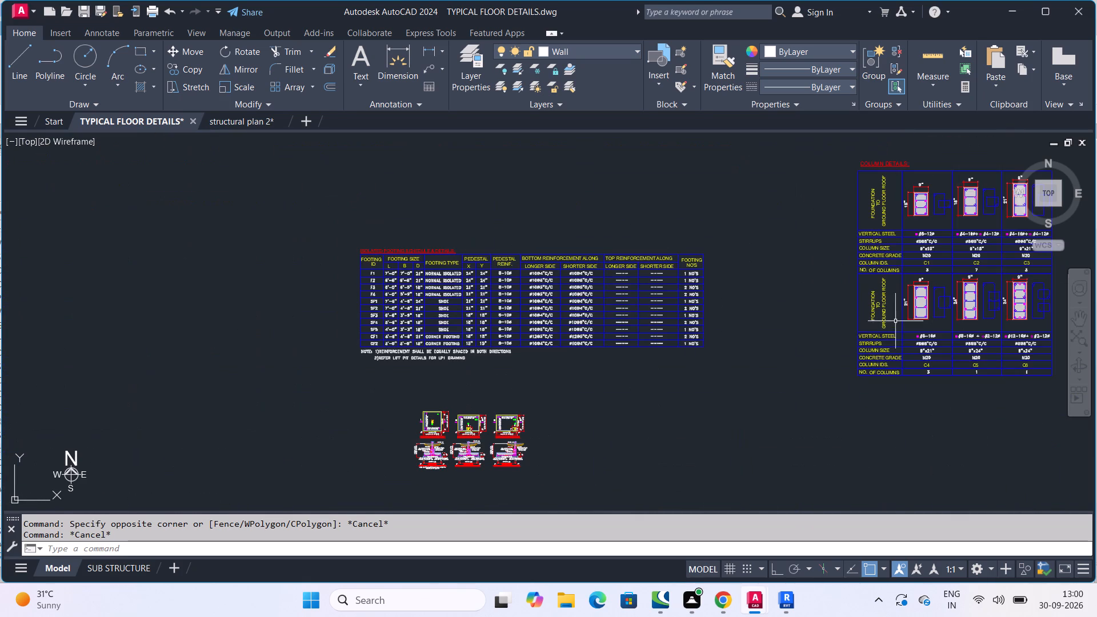
Re-examine the bottom reinforcement spacings along both sides, comparing the normal isolated, shoe and corner footings.
scroll(587, 312, "up", 1)
scroll(523, 328, "up", 3)
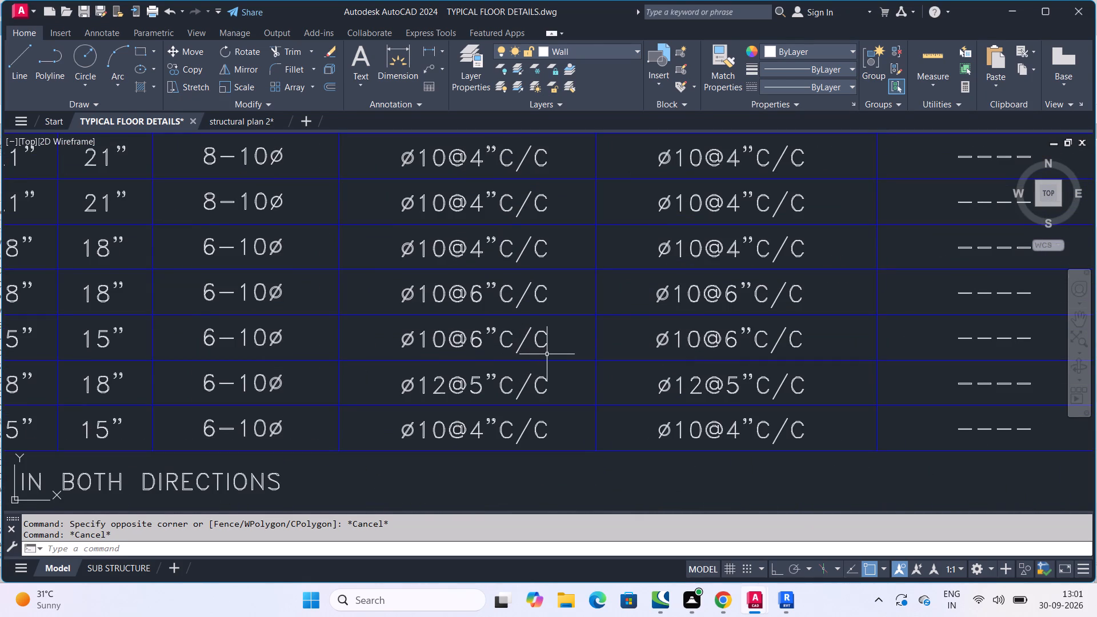
middle_click_drag(368, 391, 474, 386)
scroll(379, 391, "down", 1)
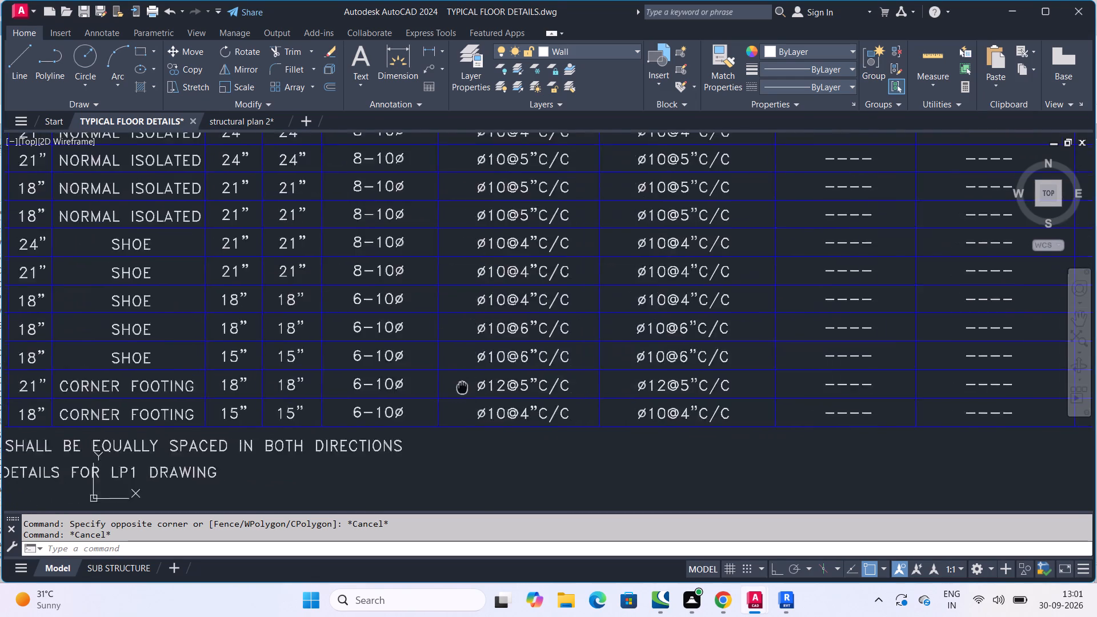
middle_click_drag(474, 386, 486, 384)
scroll(485, 384, "down", 2)
scroll(510, 251, "up", 2)
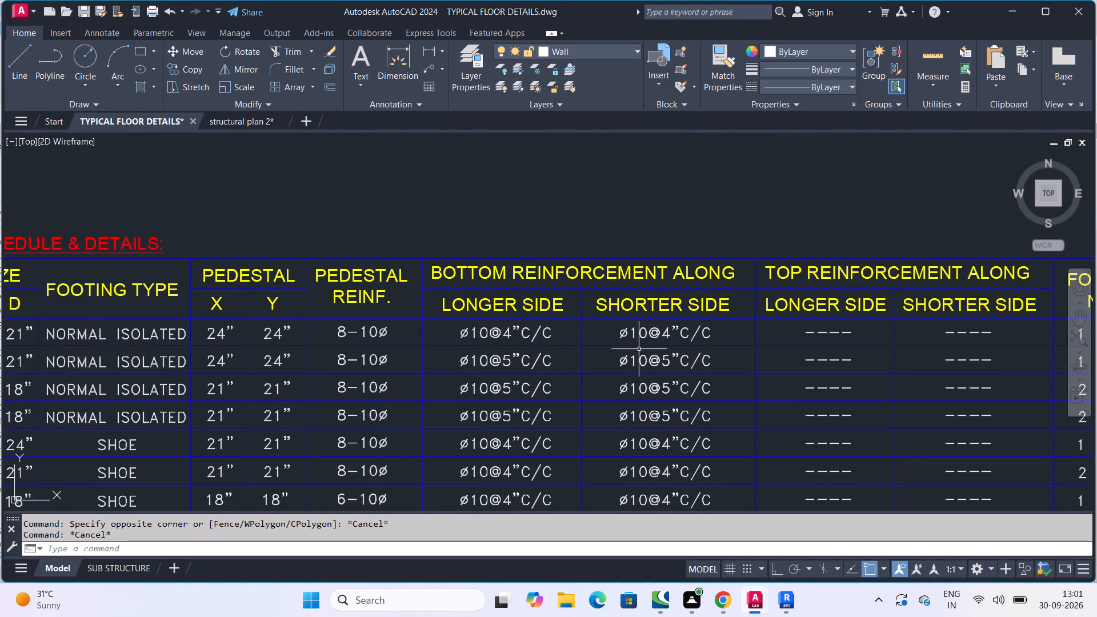
scroll(604, 367, "down", 2)
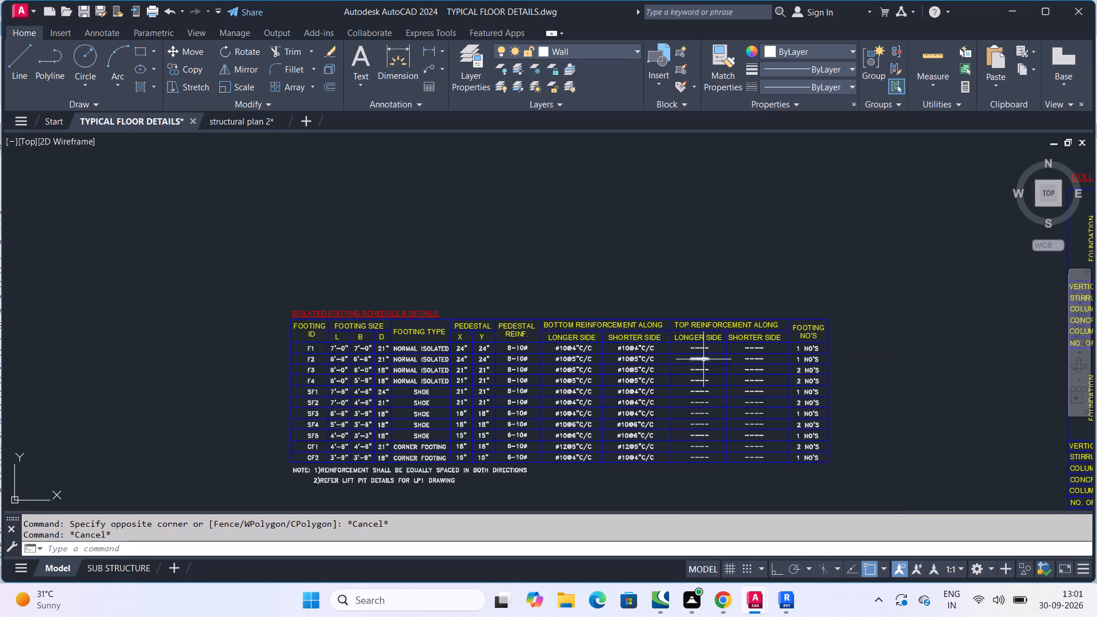
scroll(556, 327, "up", 1)
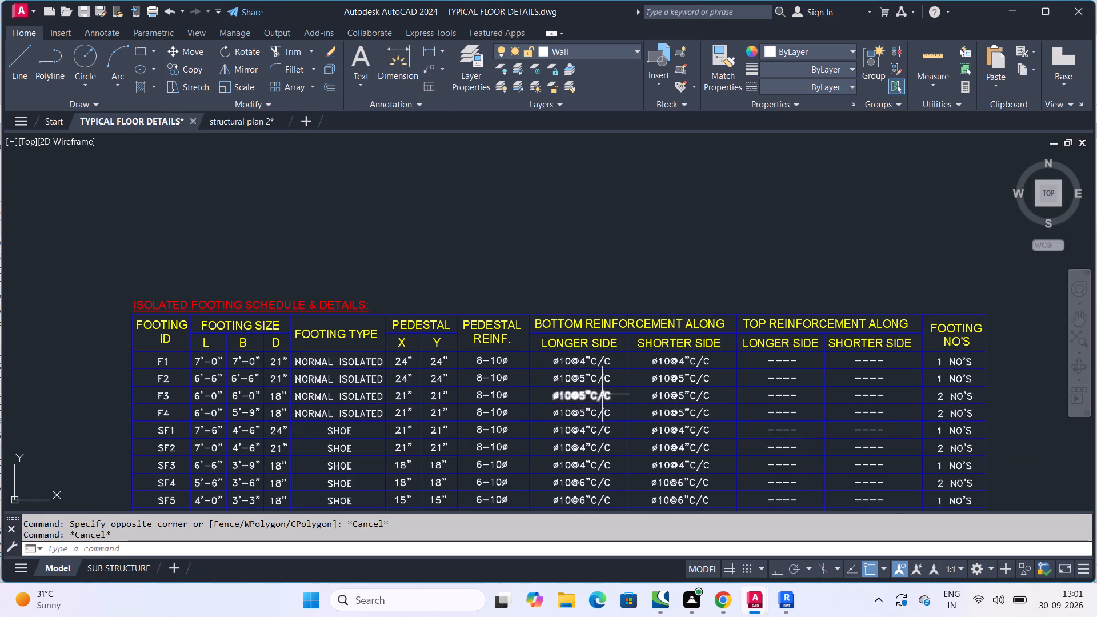
scroll(588, 395, "up", 2)
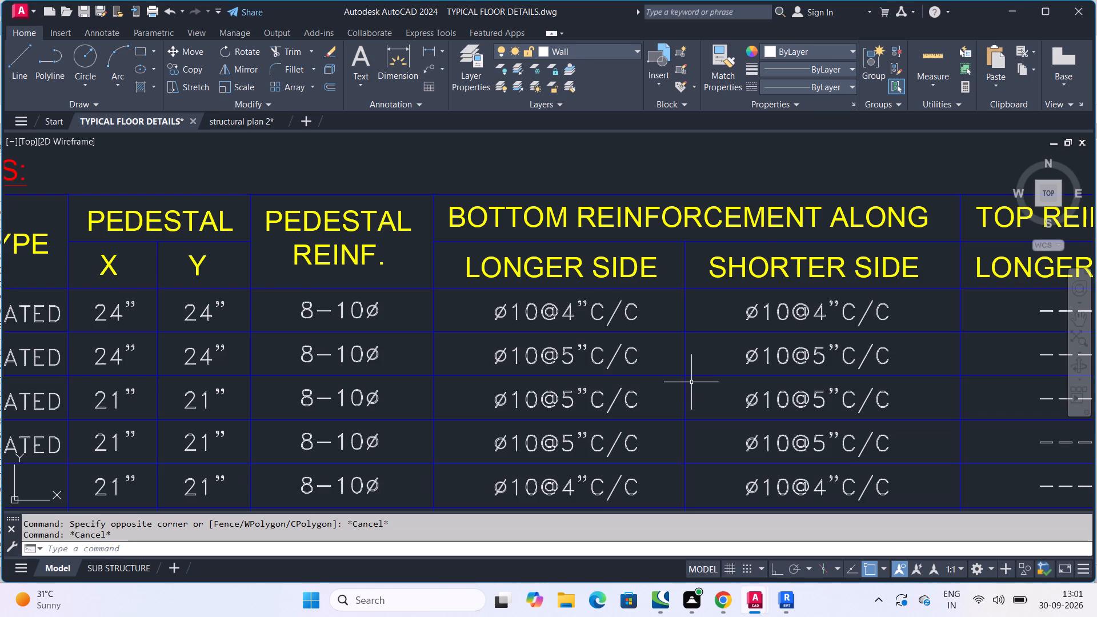
scroll(685, 378, "down", 2)
middle_click_drag(701, 399, 640, 208)
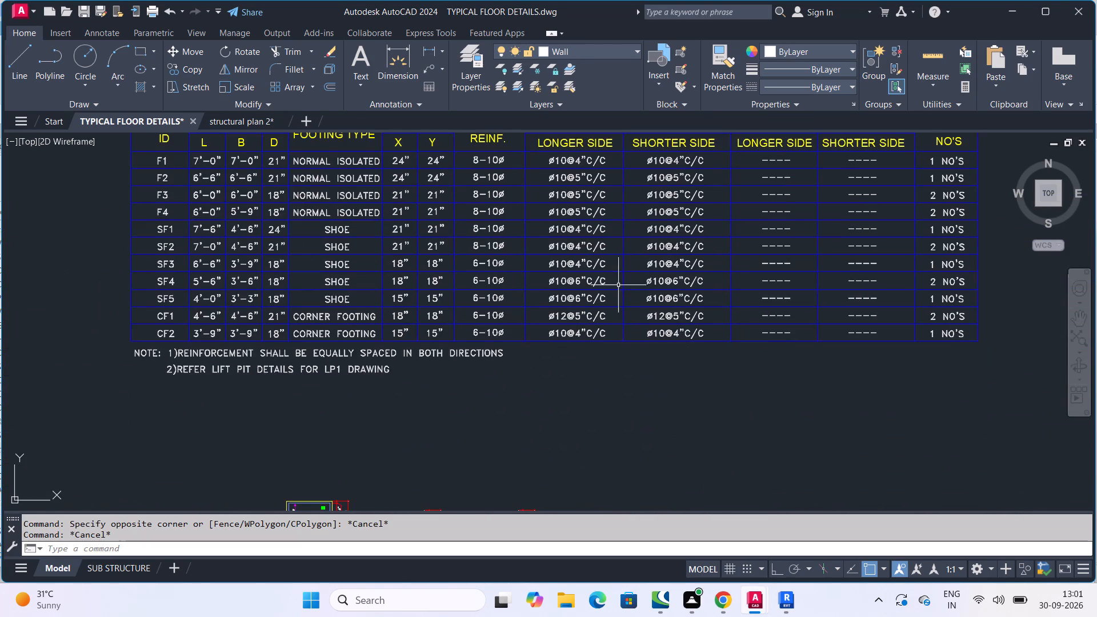
middle_click_drag(694, 316, 697, 313)
Examine the vertical steel, stirrups, size and concrete grade in the column details table, and return to the footing schedule's reinforcement columns.
scroll(677, 328, "down", 2)
middle_click_drag(697, 313, 515, 356)
middle_click_drag(762, 301, 619, 310)
scroll(756, 277, "up", 2)
scroll(629, 275, "up", 2)
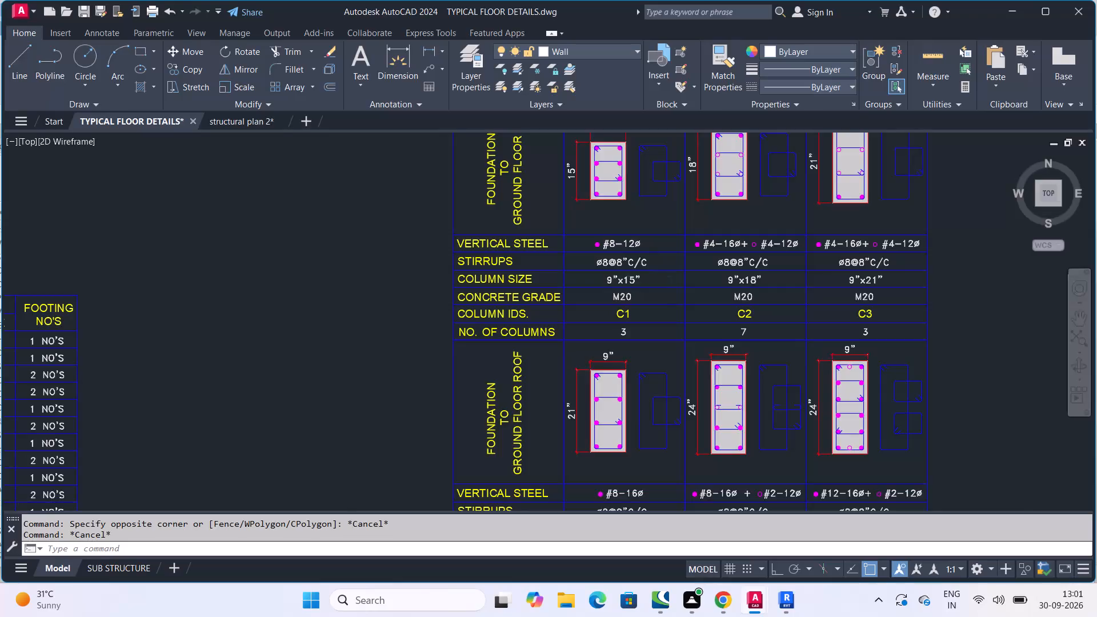
middle_click_drag(571, 262, 599, 291)
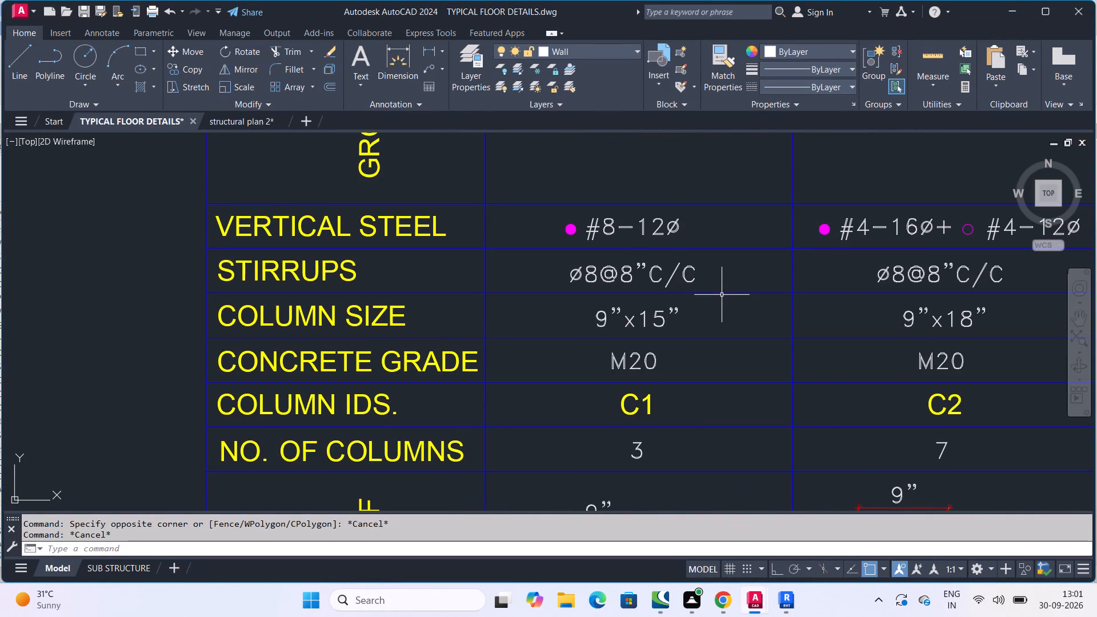
scroll(720, 295, "down", 3)
middle_click_drag(330, 351, 507, 299)
scroll(343, 351, "down", 1)
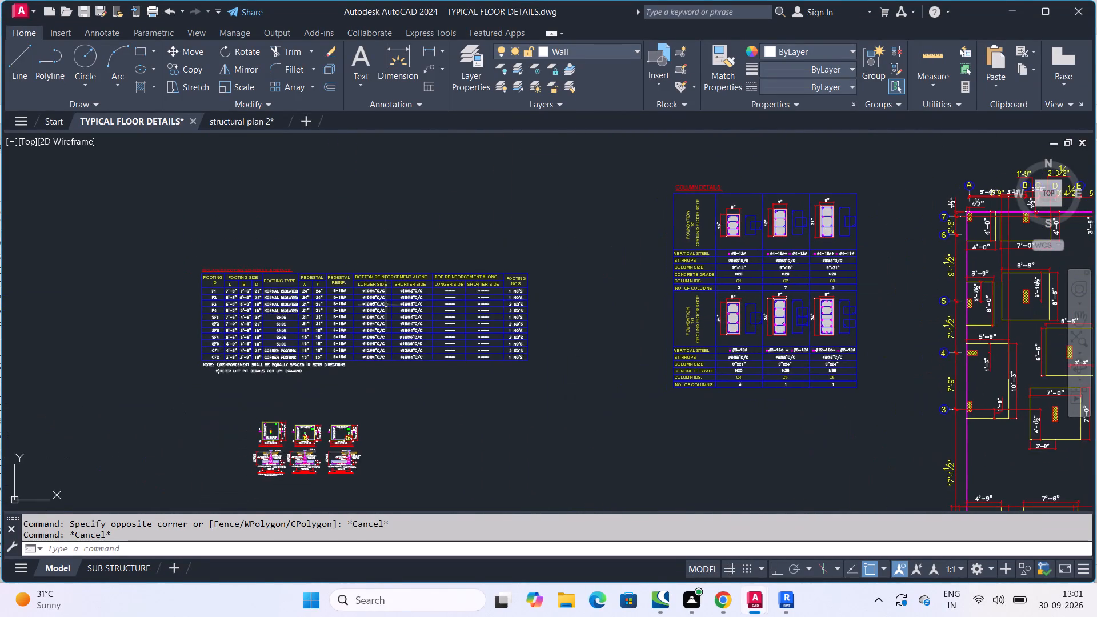
scroll(386, 305, "up", 3)
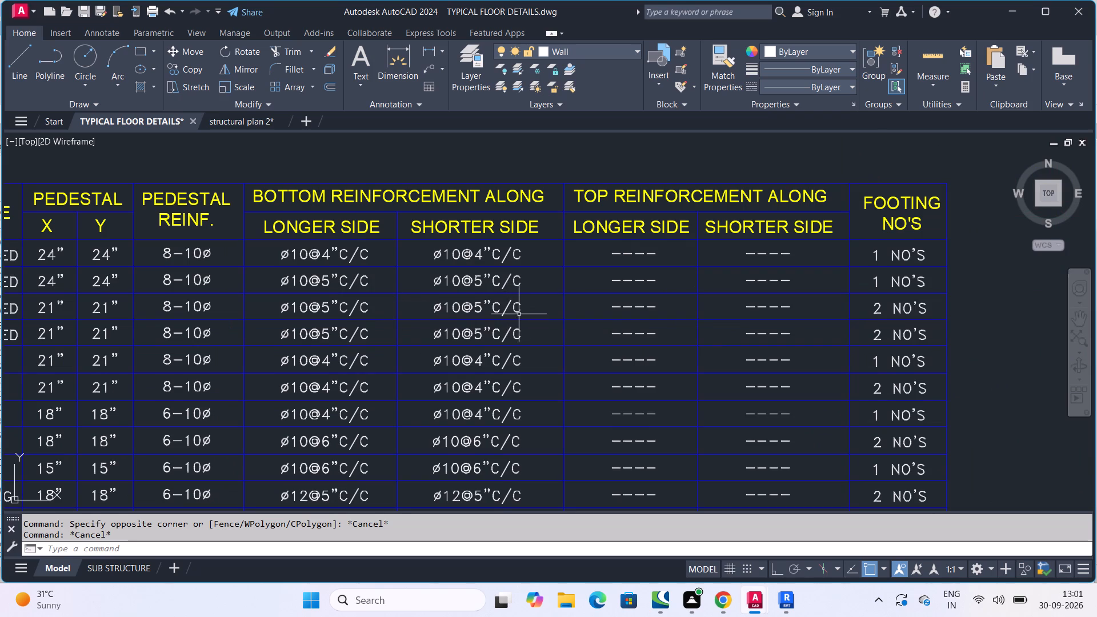
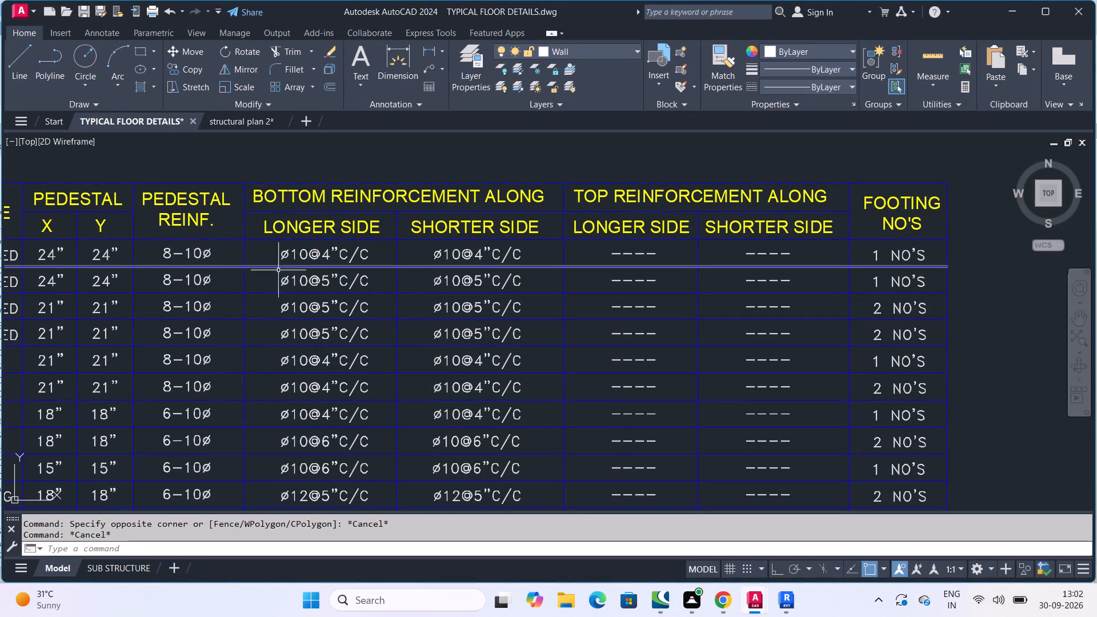
Re-examine the footing schedule's bottom reinforcement along the longer and shorter sides, checking where the column details and footing layout sit.
scroll(234, 274, "down", 2)
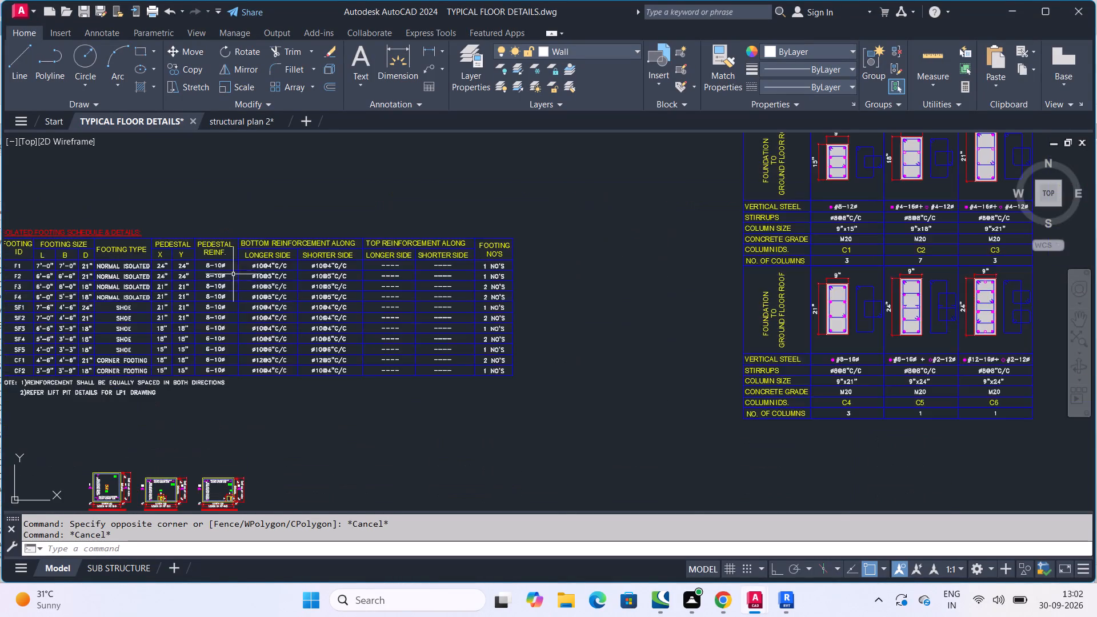
scroll(238, 271, "up", 3)
middle_click_drag(239, 270, 363, 267)
scroll(321, 265, "down", 2)
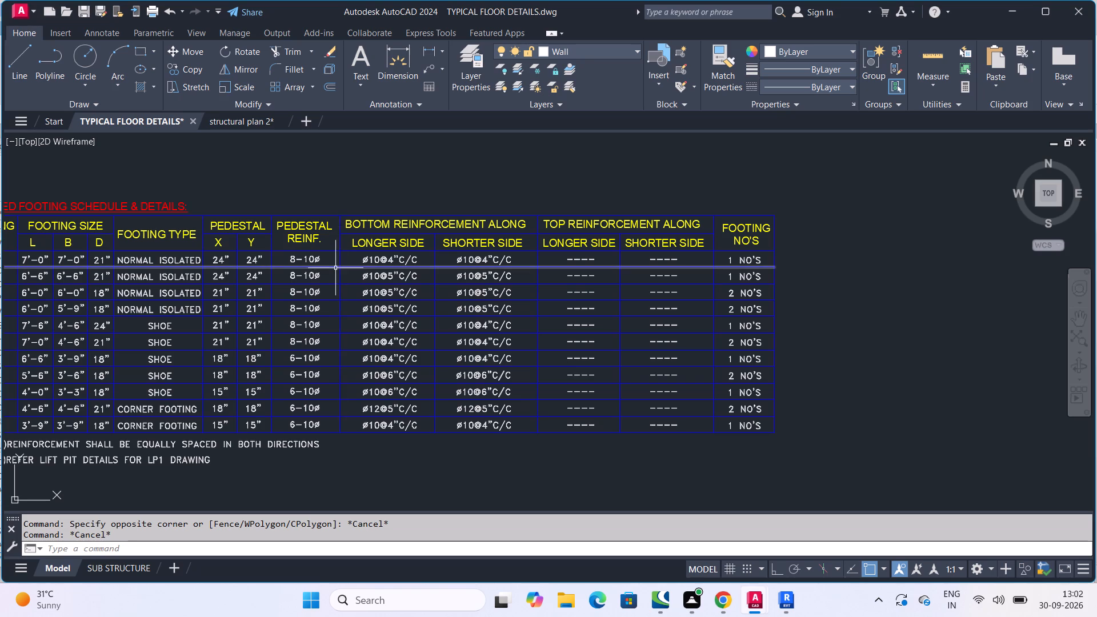
scroll(395, 268, "up", 1)
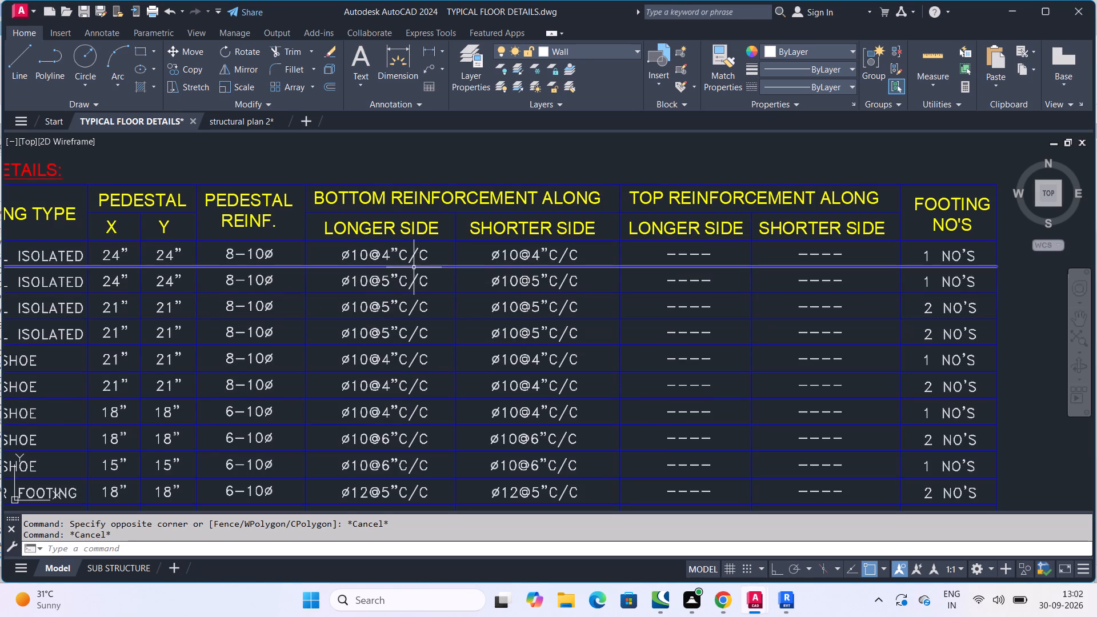
scroll(411, 268, "down", 1)
scroll(640, 330, "down", 2)
middle_click_drag(865, 366, 656, 330)
scroll(787, 358, "down", 1)
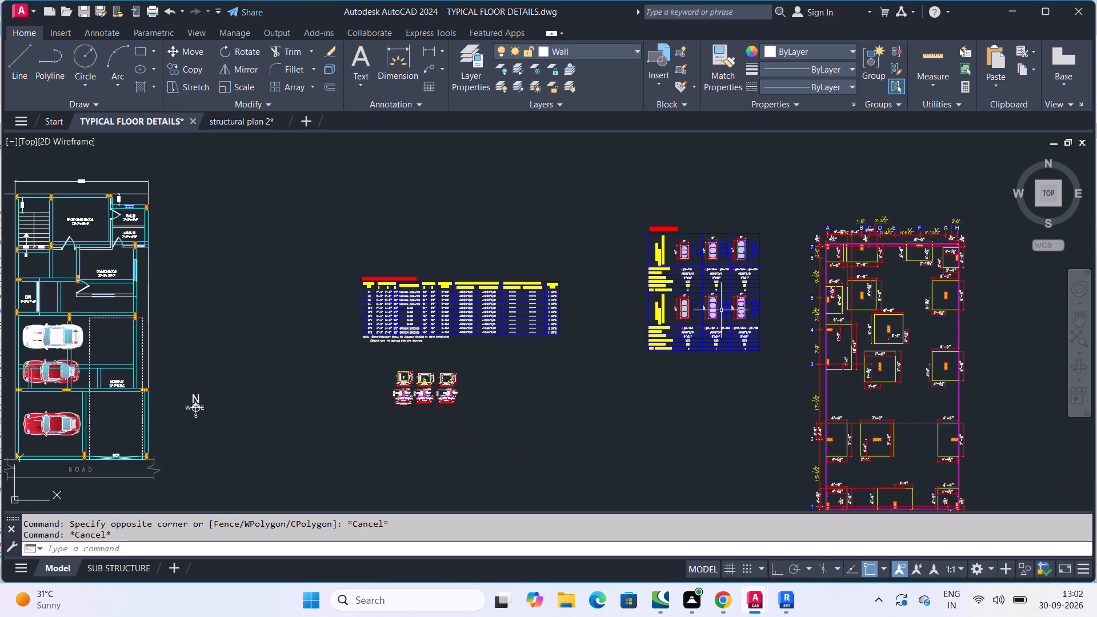
scroll(909, 287, "up", 2)
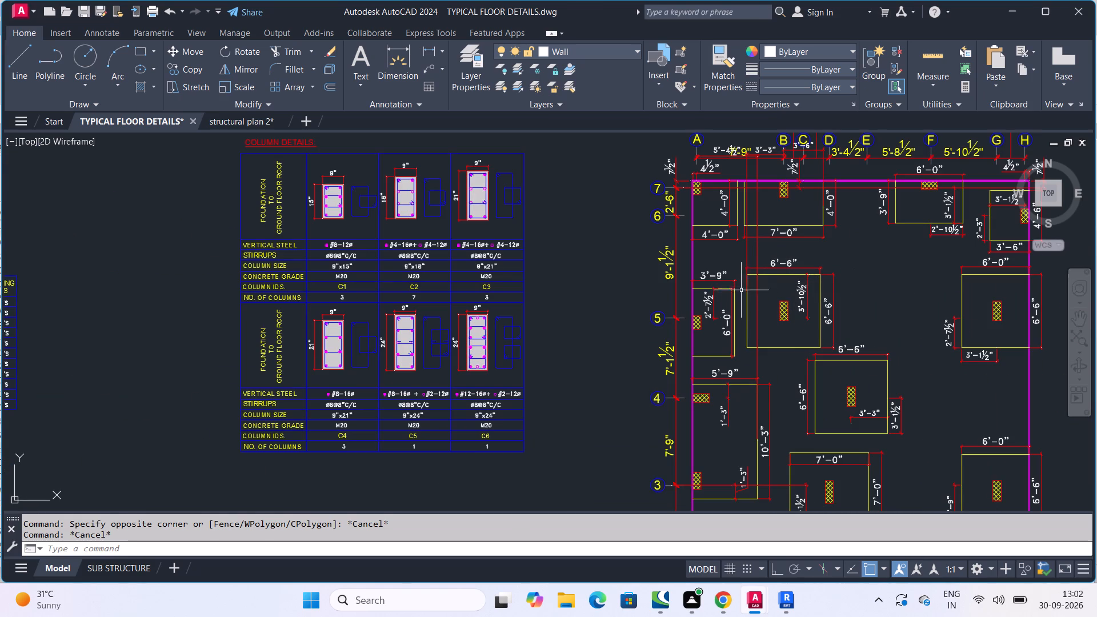
middle_click_drag(756, 309, 863, 320)
scroll(761, 308, "down", 1)
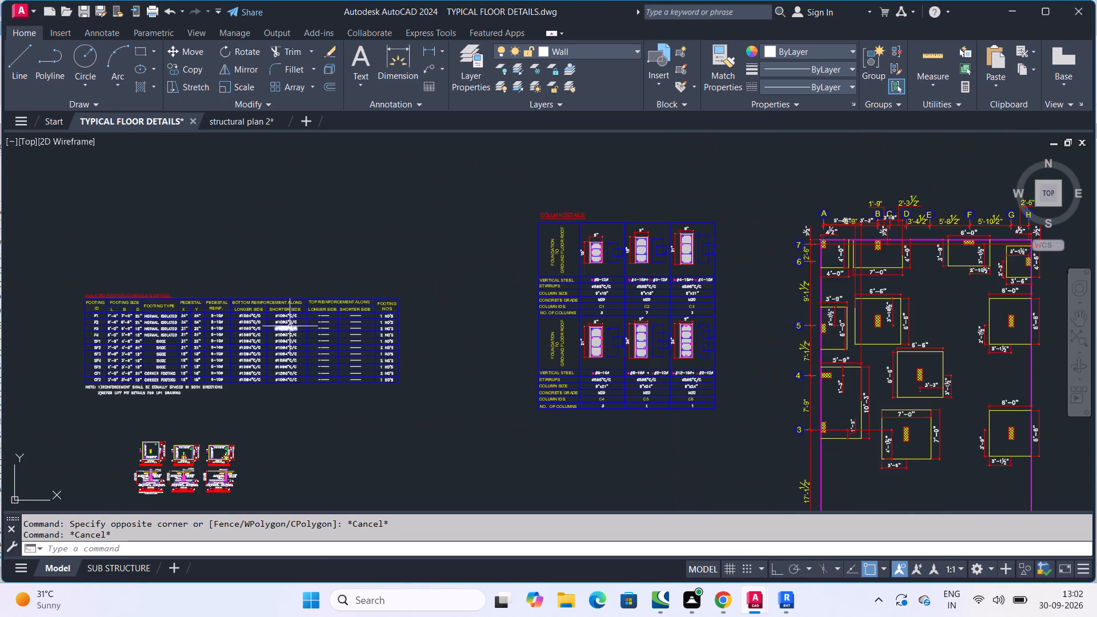
scroll(289, 326, "up", 5)
middle_click_drag(286, 301, 481, 271)
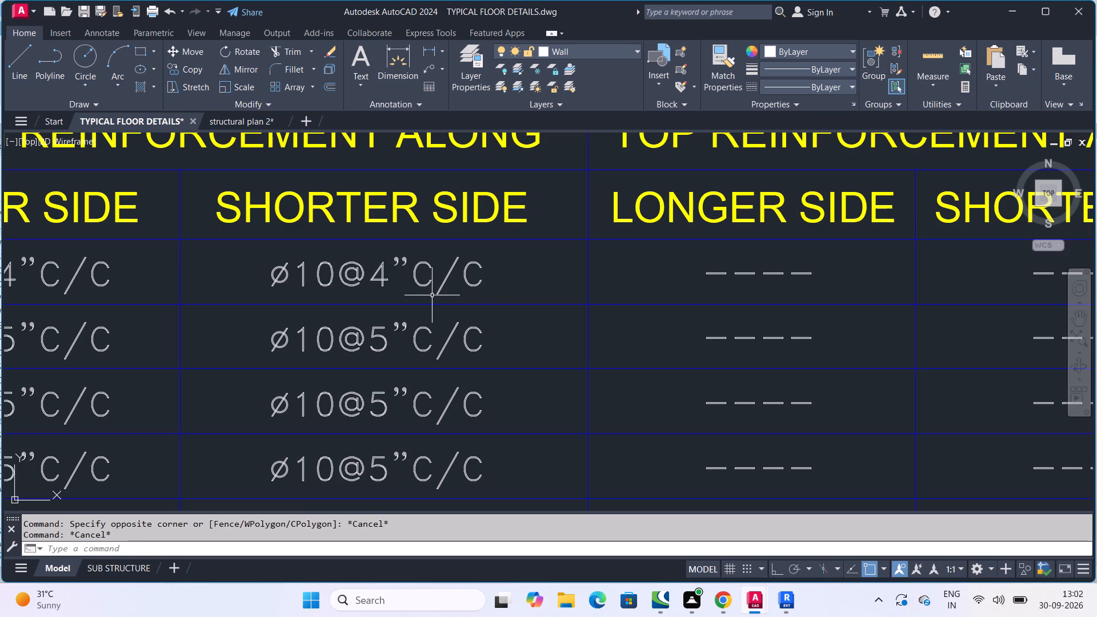
scroll(434, 297, "down", 1)
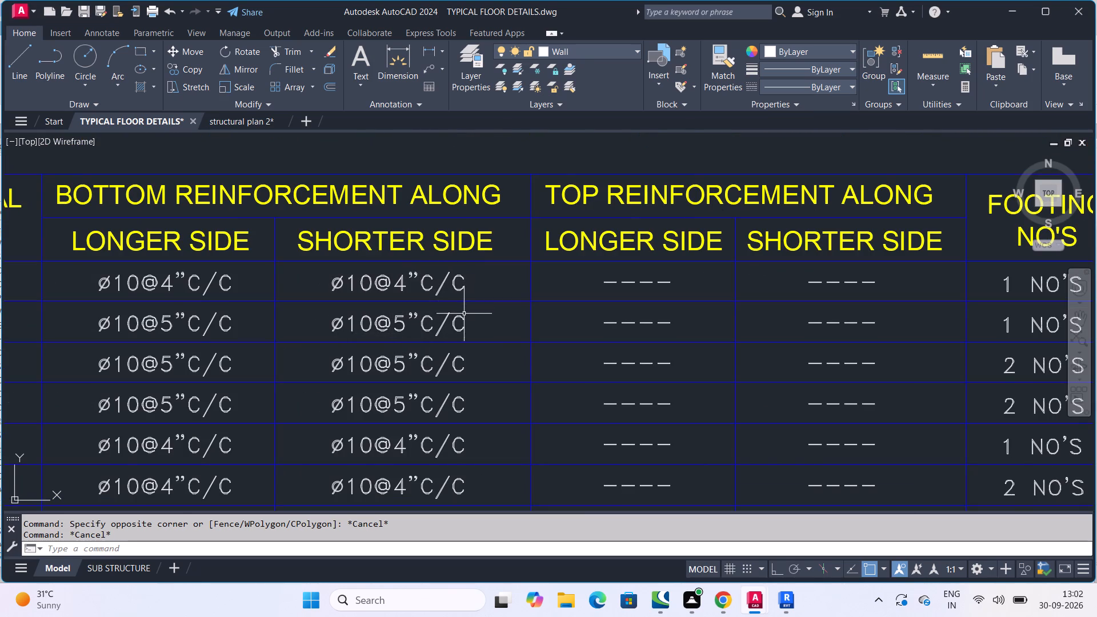
scroll(399, 332, "up", 1)
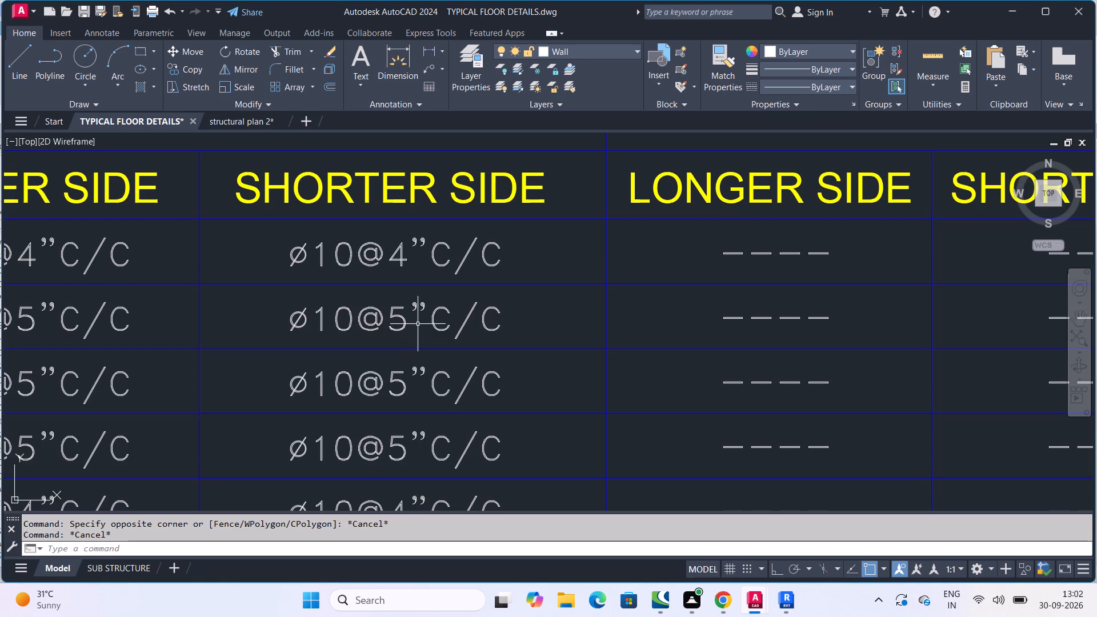
scroll(437, 312, "down", 3)
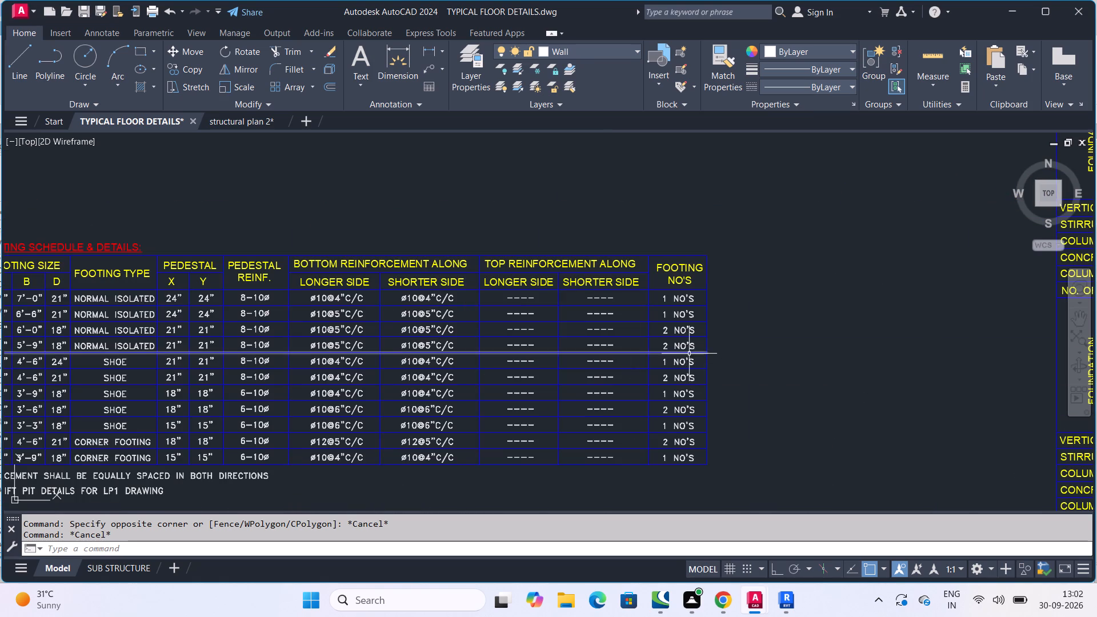
Examine the foundation-to-ground-floor-roof column cross-sections in the column details table, focusing on column C1's dimensions and bar arrangement.
scroll(711, 356, "down", 3)
scroll(976, 359, "up", 1)
middle_click_drag(966, 355, 784, 332)
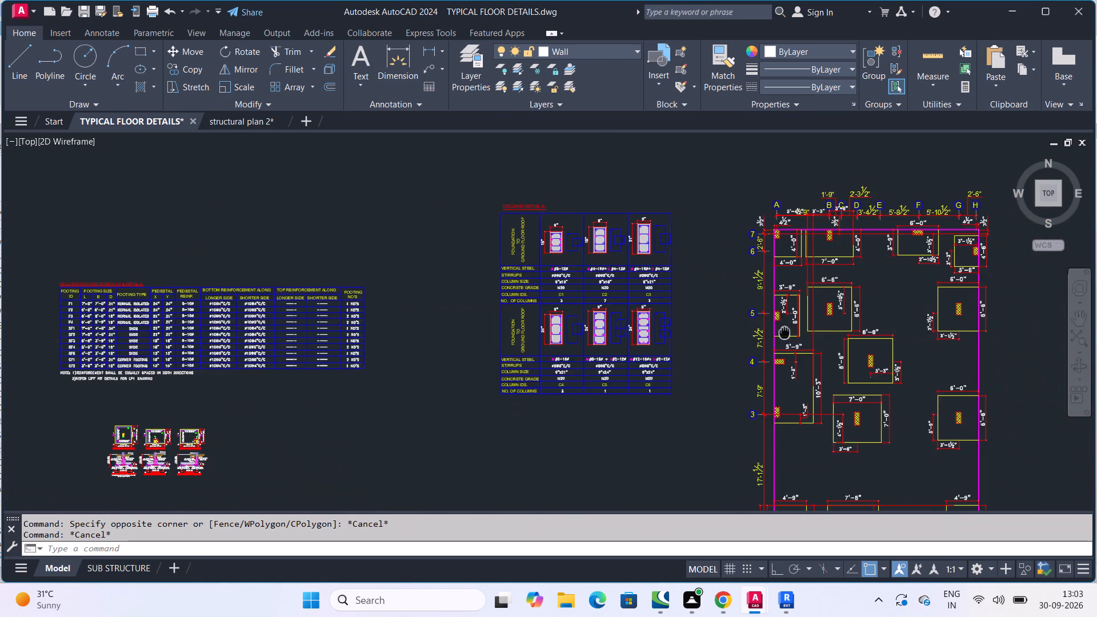
middle_click_drag(784, 332, 782, 332)
scroll(608, 291, "up", 3)
middle_click_drag(503, 261, 604, 274)
middle_click_drag(553, 282, 606, 355)
scroll(554, 288, "down", 1)
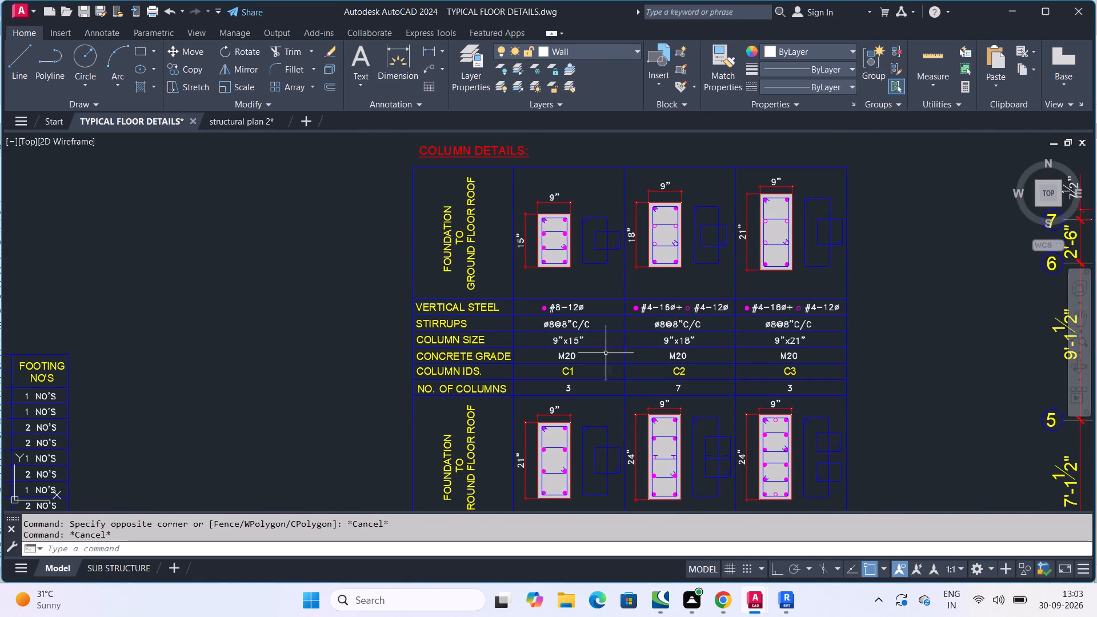
scroll(550, 297, "up", 3)
middle_click_drag(550, 298, 553, 336)
scroll(798, 294, "down", 3)
scroll(721, 253, "up", 2)
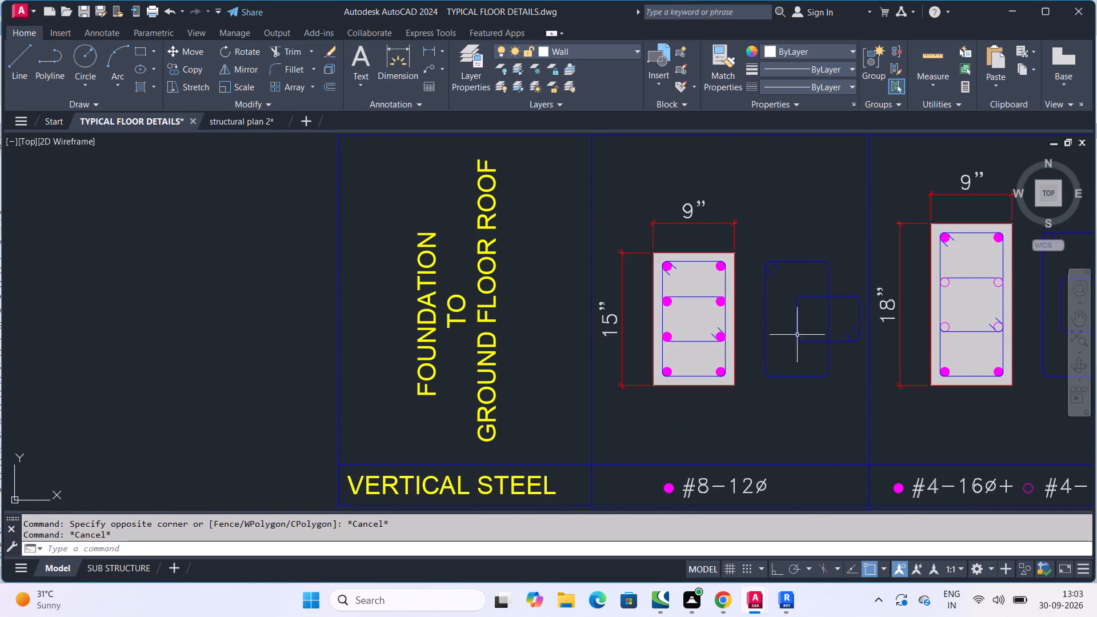
Examine the vertical steel, stirrups, column size, concrete grade and number of columns for columns C1, C2 and C3.
middle_click_drag(818, 363, 695, 220)
scroll(730, 245, "down", 1)
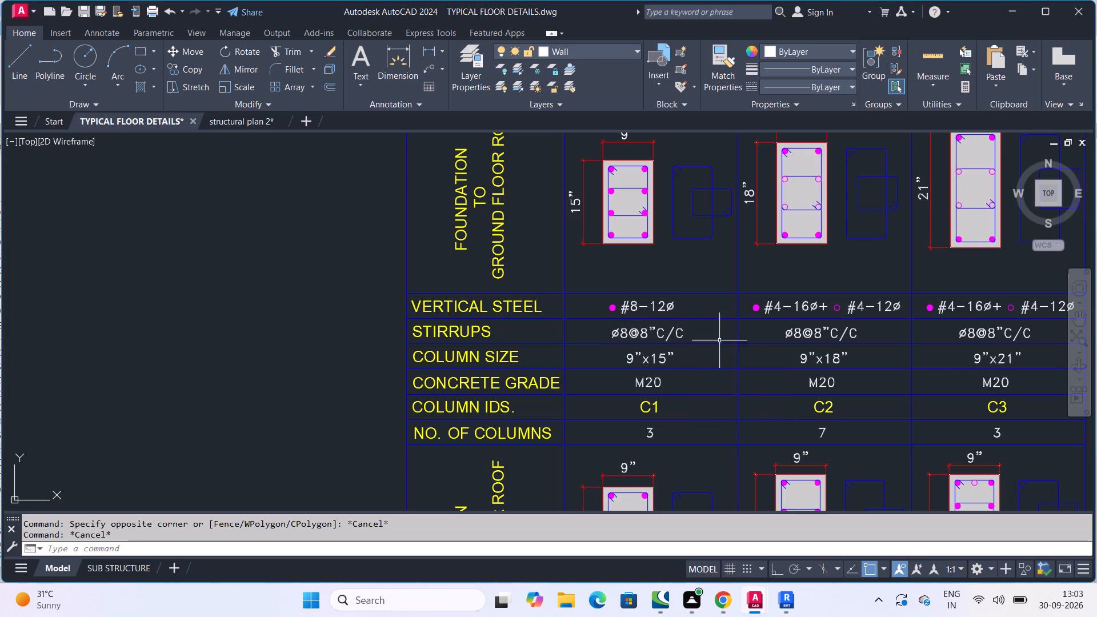
scroll(682, 340, "up", 1)
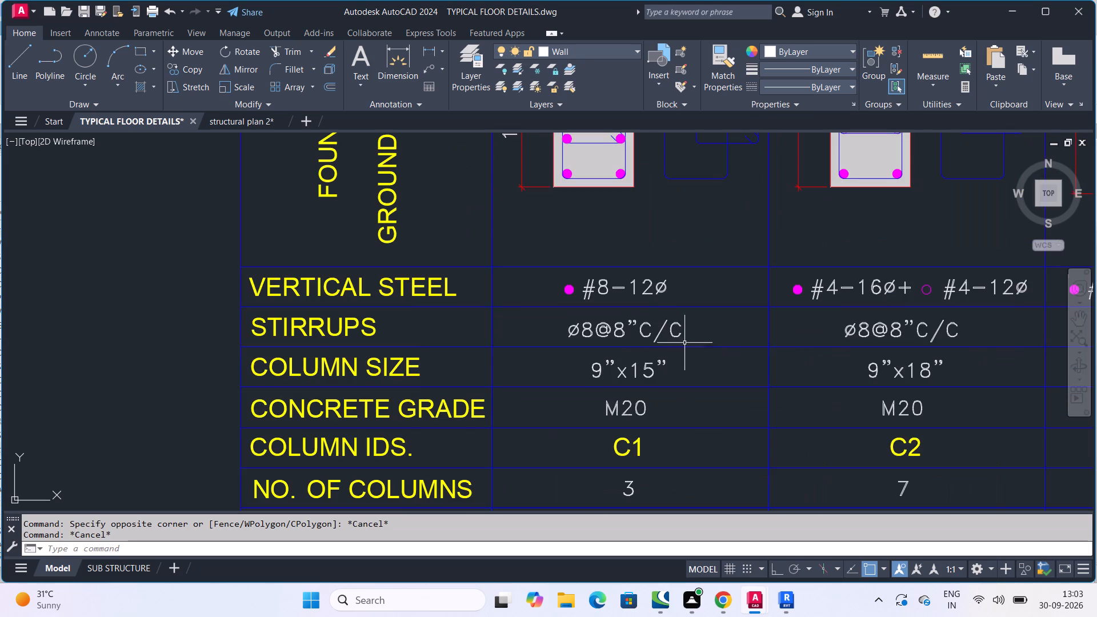
scroll(973, 374, "down", 1)
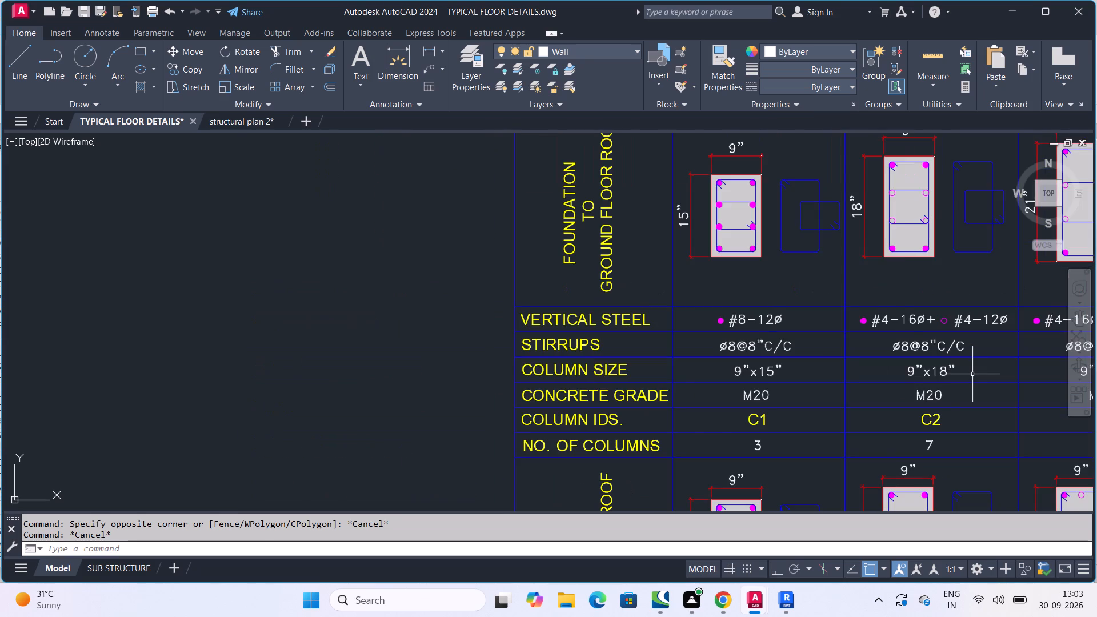
scroll(971, 375, "down", 1)
middle_click_drag(959, 380, 884, 378)
scroll(911, 376, "down", 1)
scroll(886, 385, "up", 3)
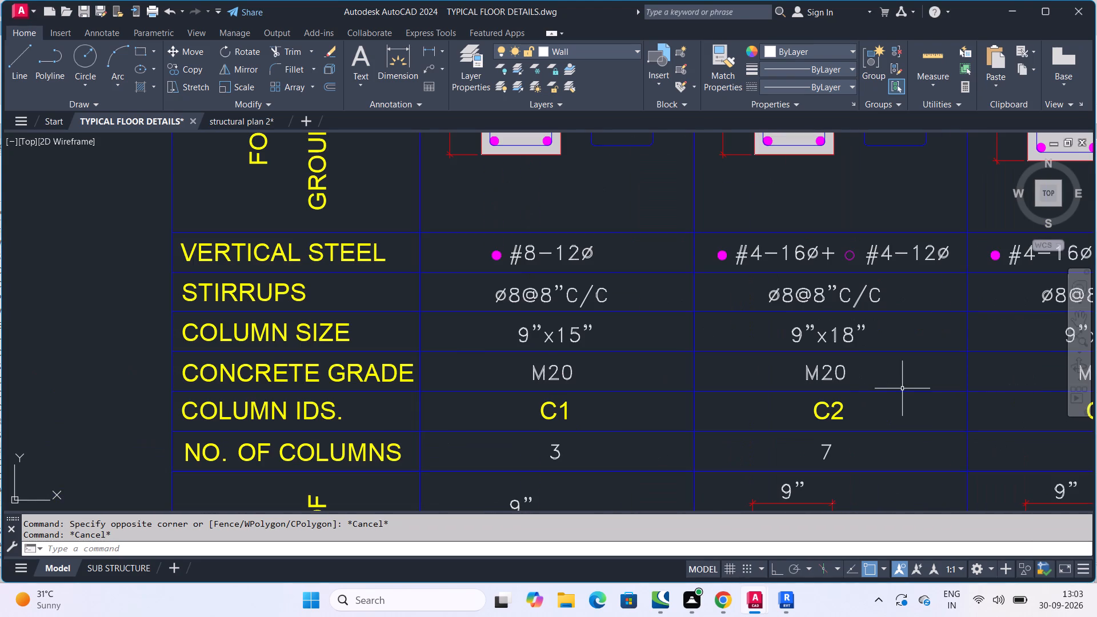
middle_click_drag(931, 387, 822, 316)
scroll(843, 332, "down", 1)
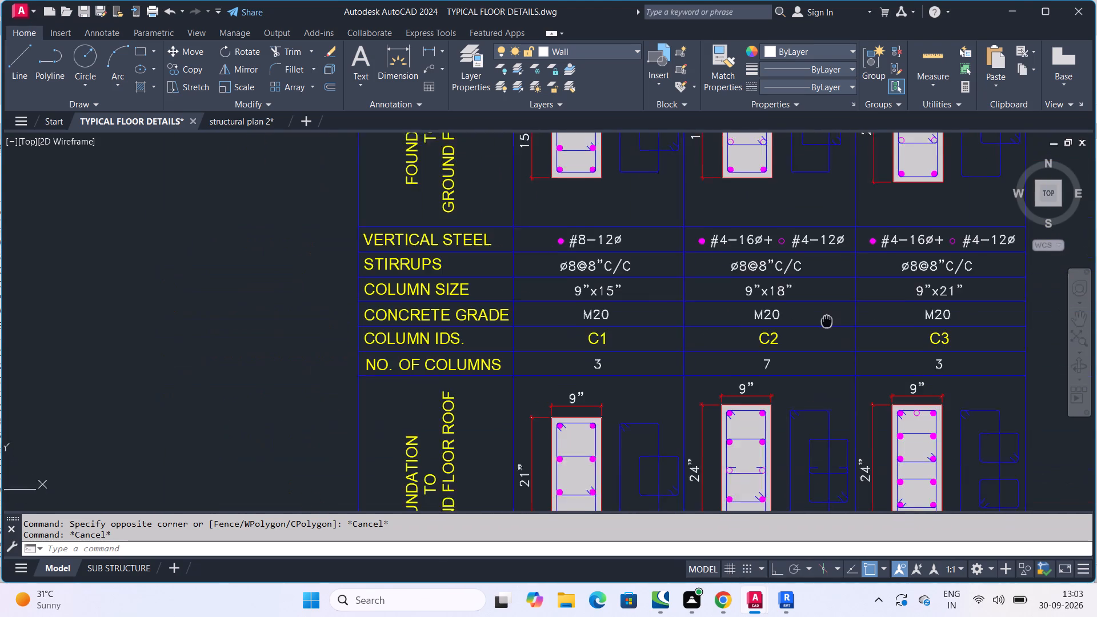
middle_click_drag(822, 316, 734, 274)
scroll(876, 328, "down", 3)
Survey the footing layout plan beside the column details and the floor, column and footing plans above it.
middle_click_drag(887, 339, 739, 327)
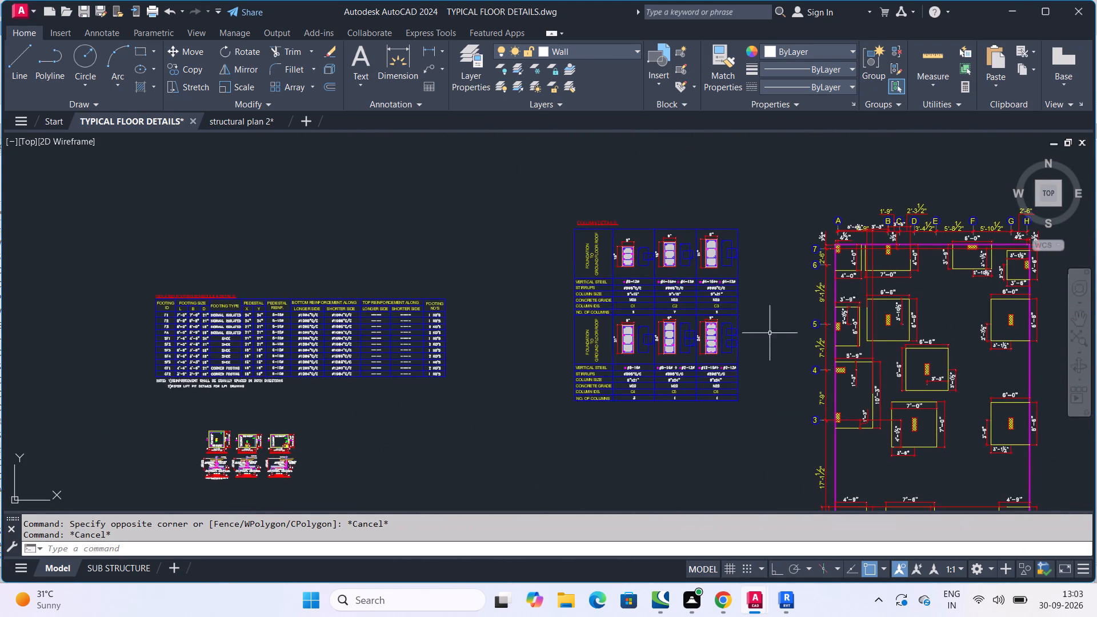
scroll(688, 293, "up", 3)
middle_click_drag(910, 390, 837, 352)
scroll(880, 384, "down", 3)
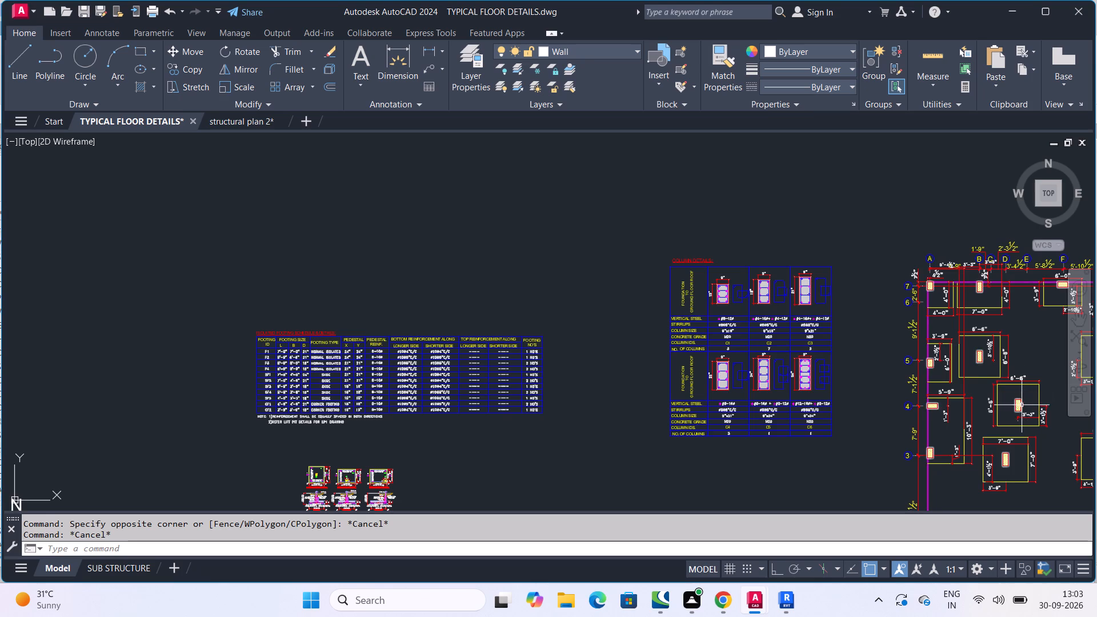
scroll(1020, 406, "up", 2)
scroll(947, 370, "down", 3)
middle_click_drag(981, 388, 876, 294)
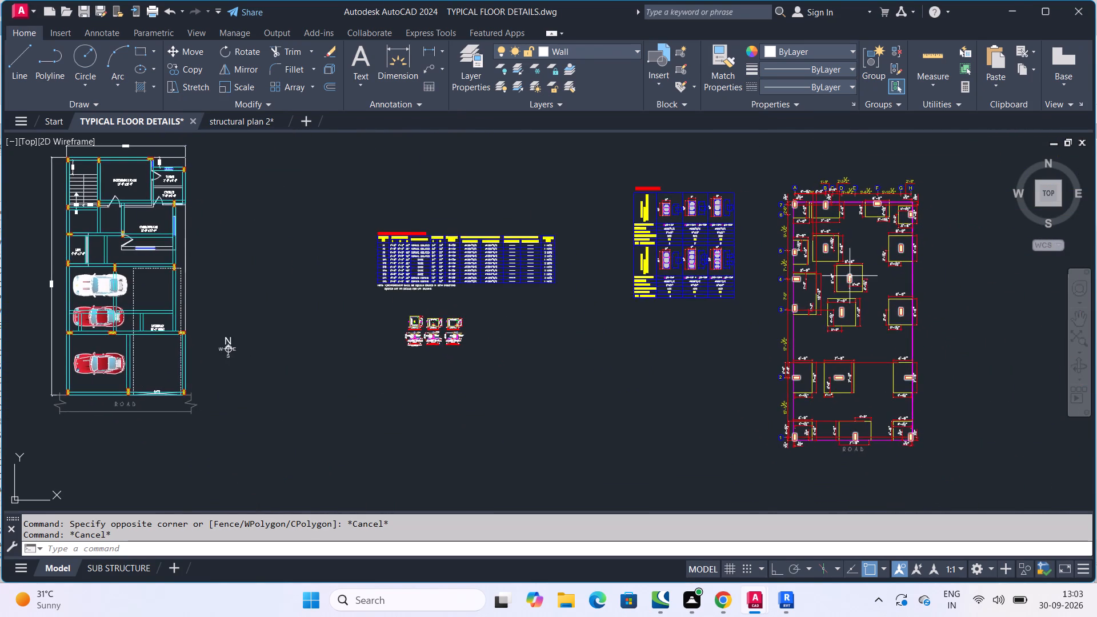
scroll(904, 357, "down", 2)
middle_click_drag(903, 355, 857, 395)
scroll(875, 251, "up", 2)
middle_click_drag(783, 245, 841, 284)
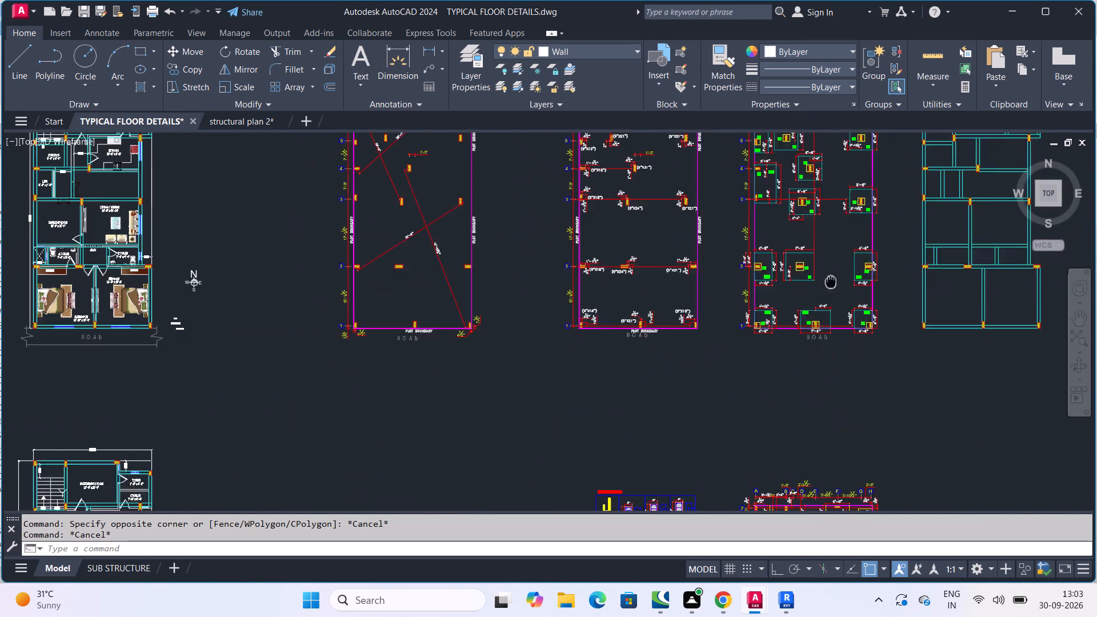
middle_click_drag(841, 284, 854, 289)
scroll(826, 267, "up", 3)
middle_click_drag(803, 267, 854, 324)
scroll(747, 315, "down", 4)
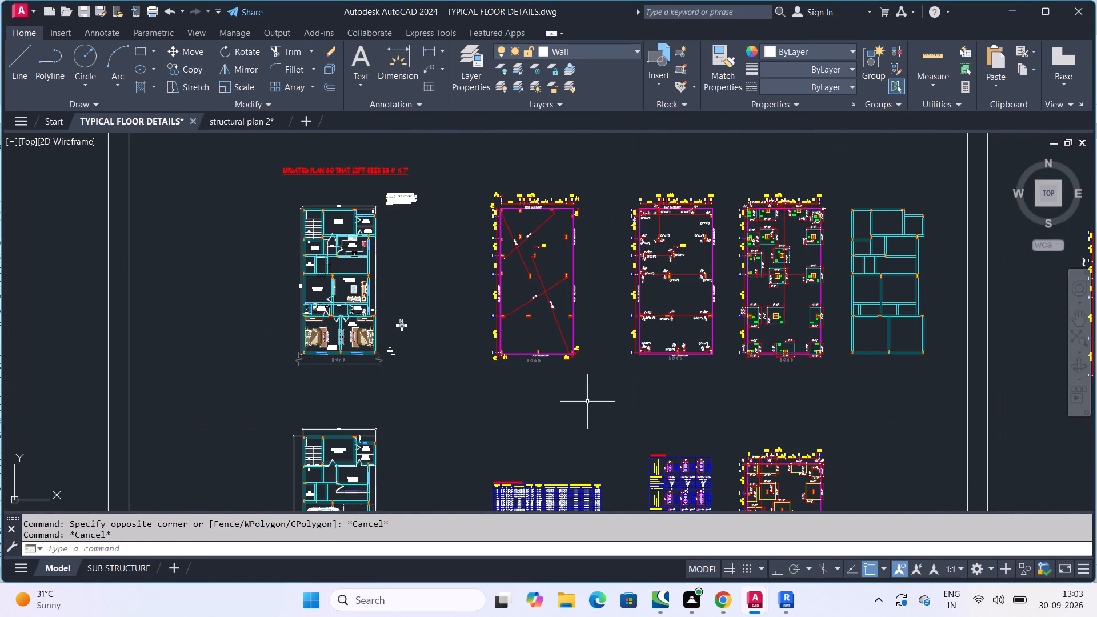
middle_click_drag(591, 399, 803, 314)
Re-examine the isolated footing schedule from the footing sizes and types across the pedestal and reinforcement columns to the footing numbers.
scroll(778, 431, "up", 2)
scroll(716, 402, "up", 3)
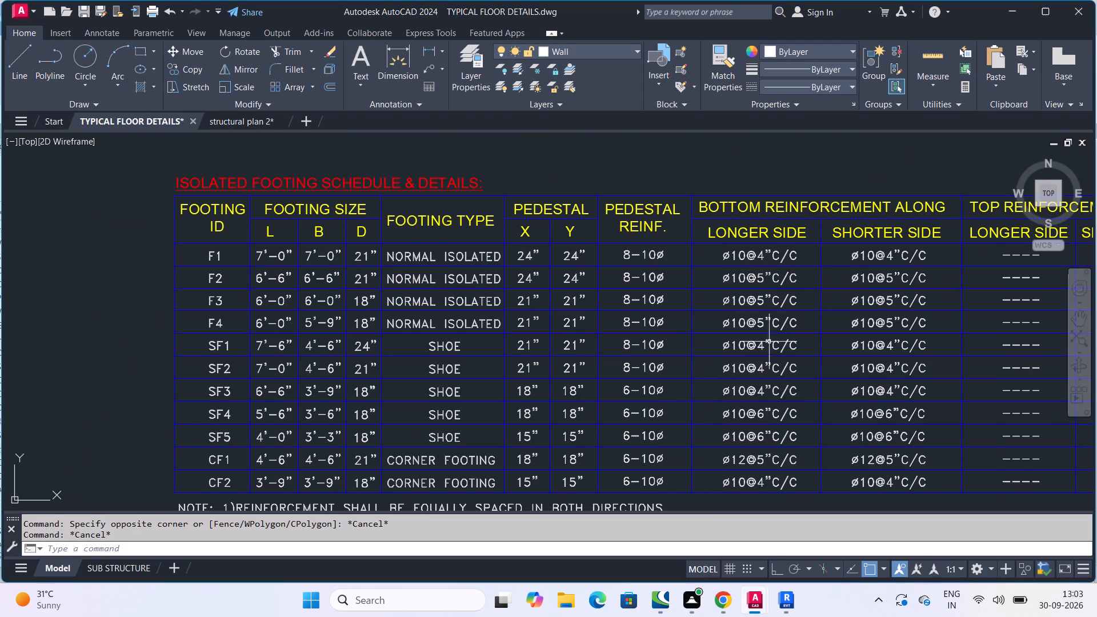
scroll(762, 299, "up", 2)
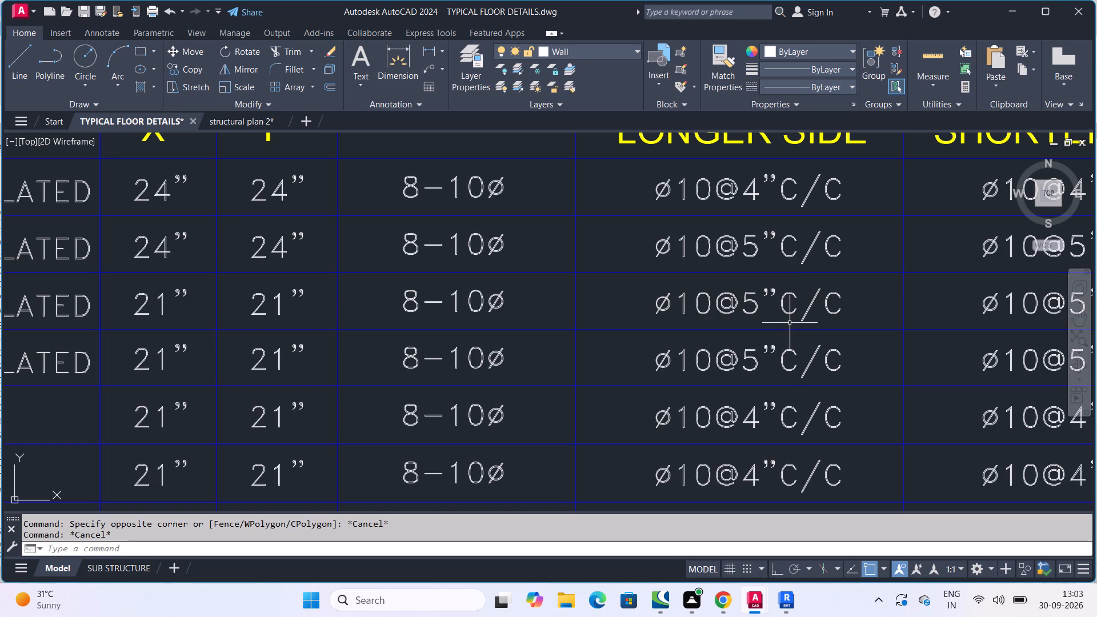
scroll(825, 350, "down", 2)
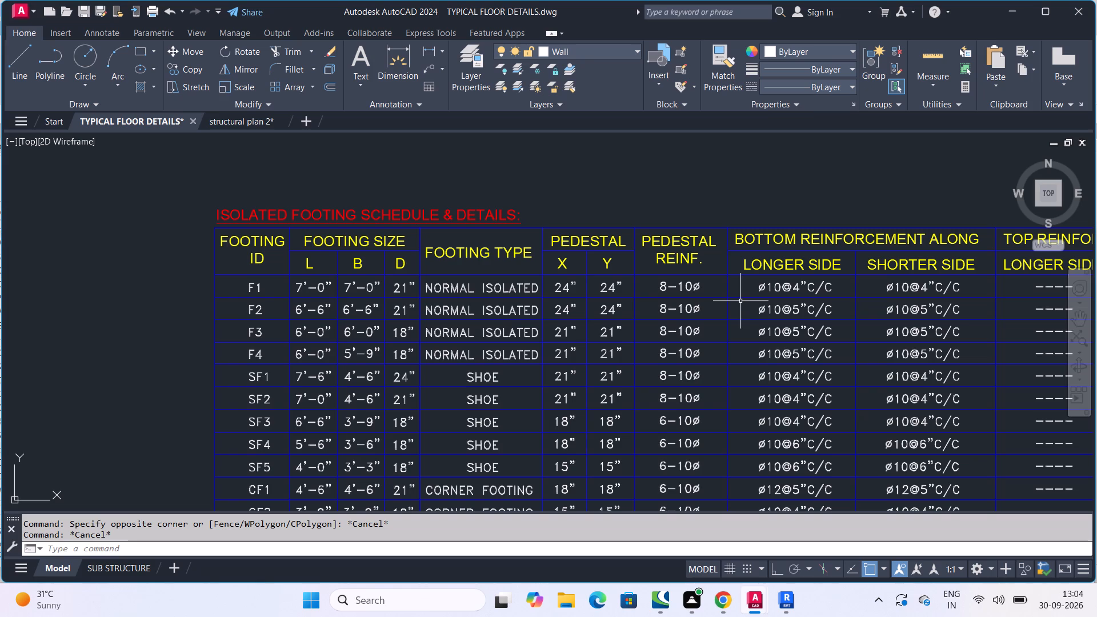
middle_click_drag(847, 376, 622, 330)
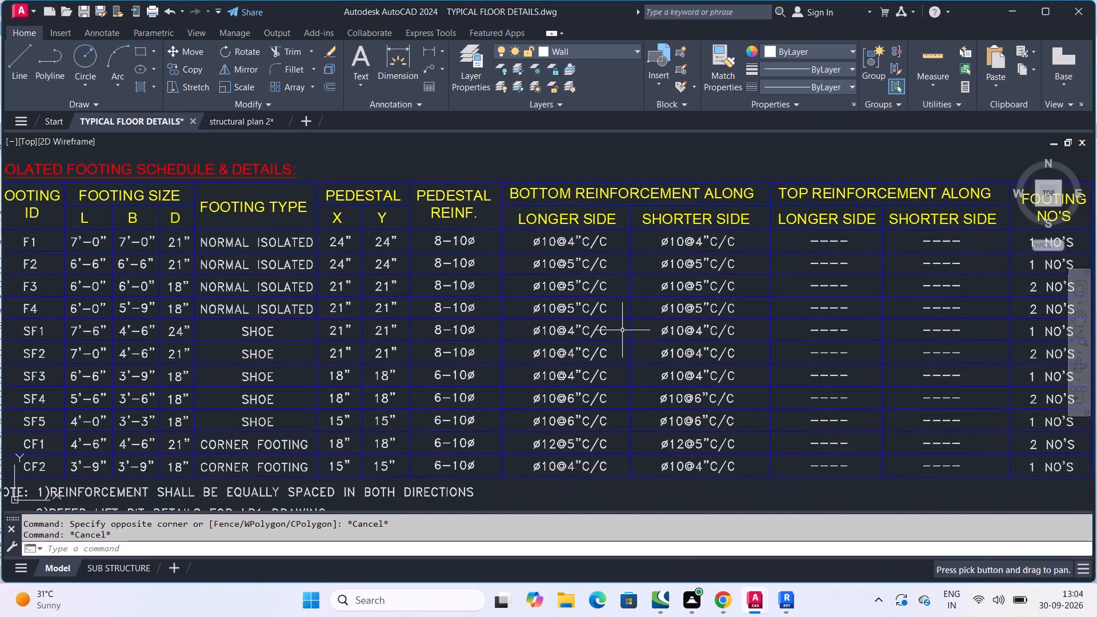
middle_click_drag(902, 322, 564, 311)
scroll(823, 326, "down", 1)
scroll(664, 282, "up", 2)
scroll(692, 278, "down", 2)
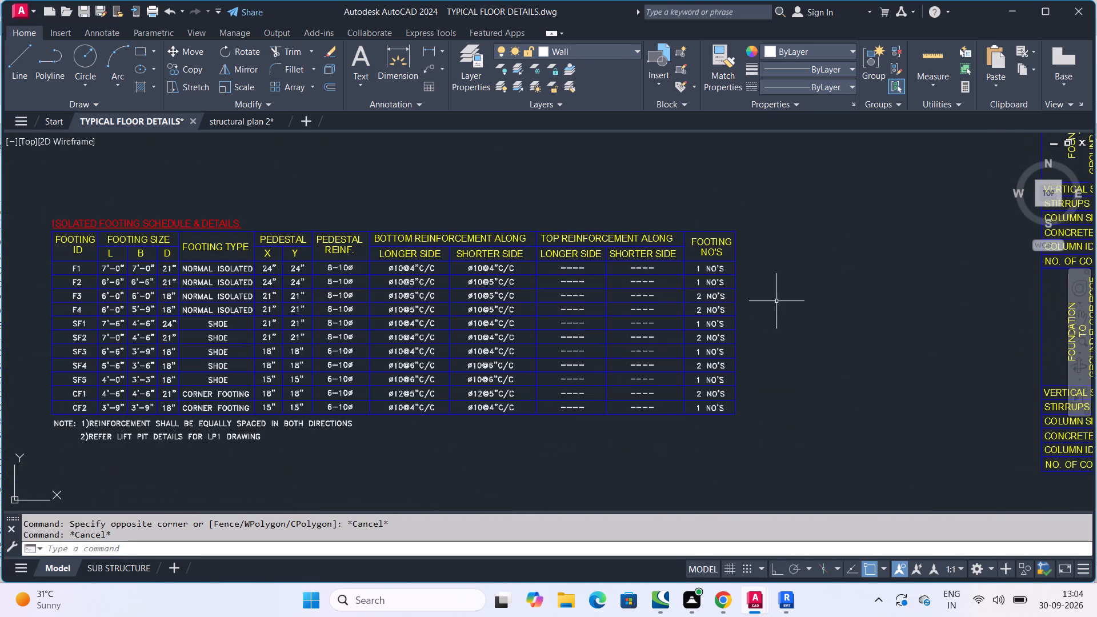
middle_click_drag(747, 289, 786, 298)
scroll(755, 291, "down", 1)
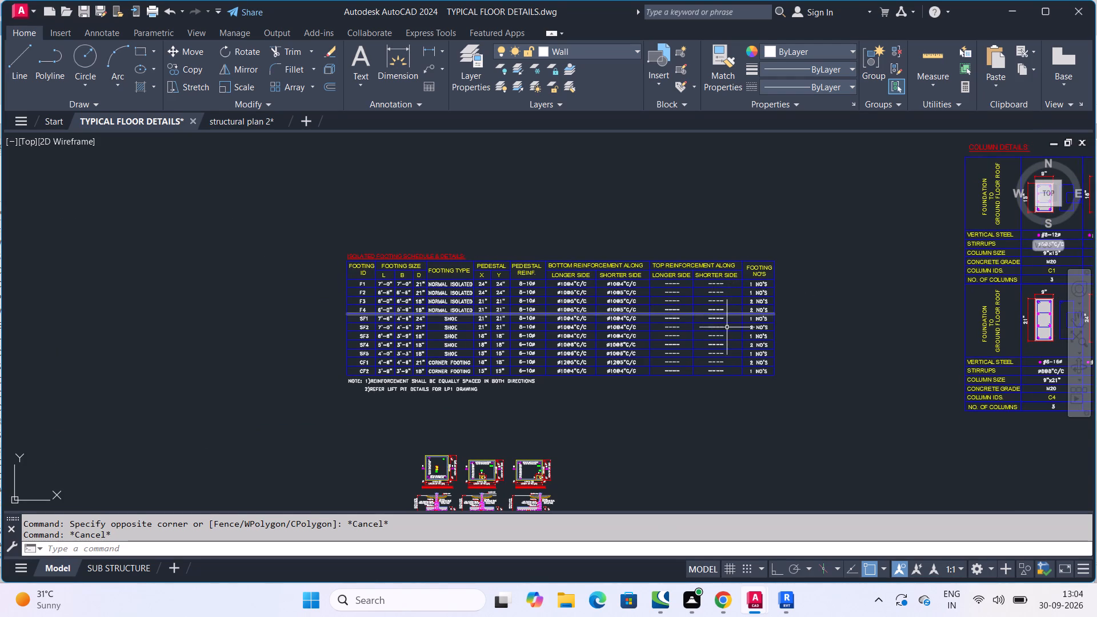
Examine the pedestal, column and P.C.C. annotations in the typical isolated and shoe footing sections below the schedule.
scroll(498, 392, "up", 4)
middle_click_drag(542, 389, 675, 199)
middle_click_drag(539, 429, 529, 166)
scroll(539, 429, "down", 4)
scroll(510, 253, "up", 7)
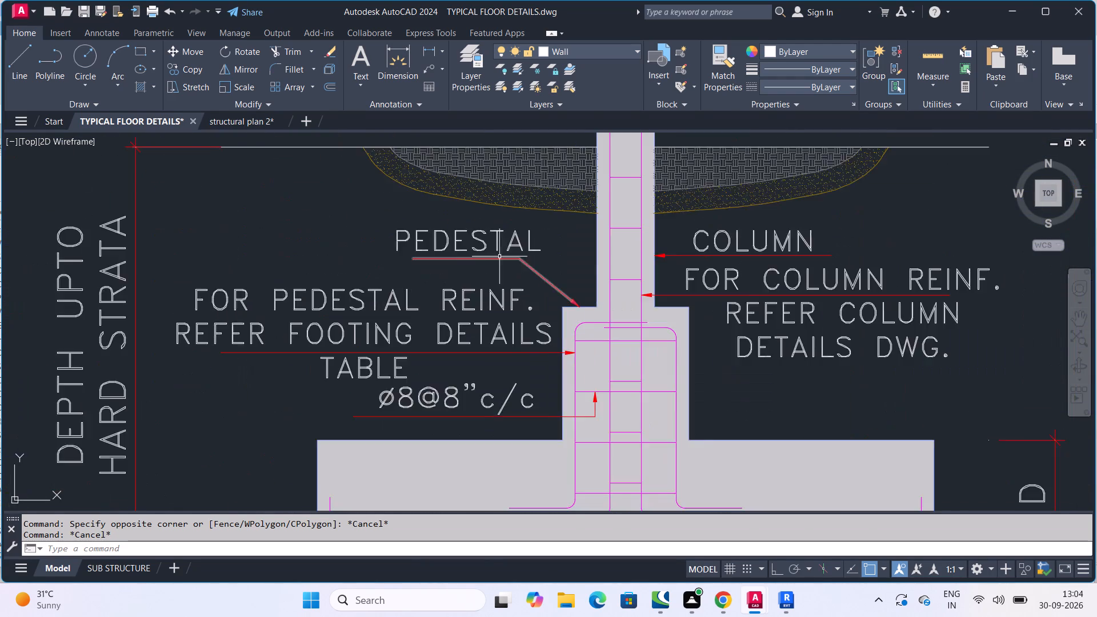
middle_click_drag(533, 275, 638, 324)
scroll(586, 310, "down", 2)
scroll(688, 375, "up", 3)
scroll(700, 365, "down", 4)
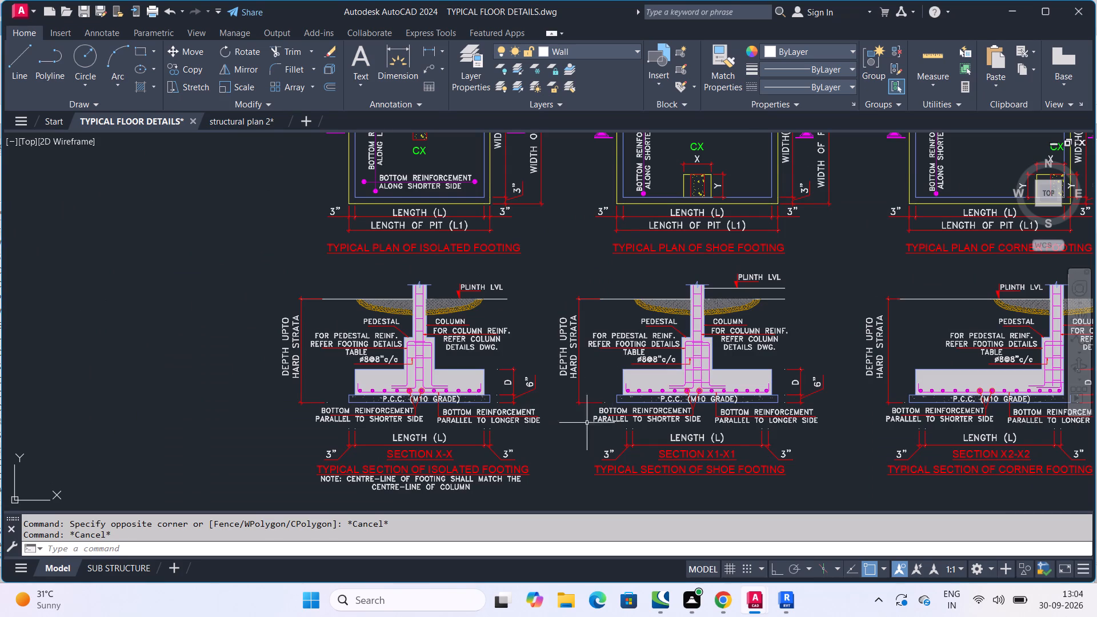
scroll(664, 432, "up", 2)
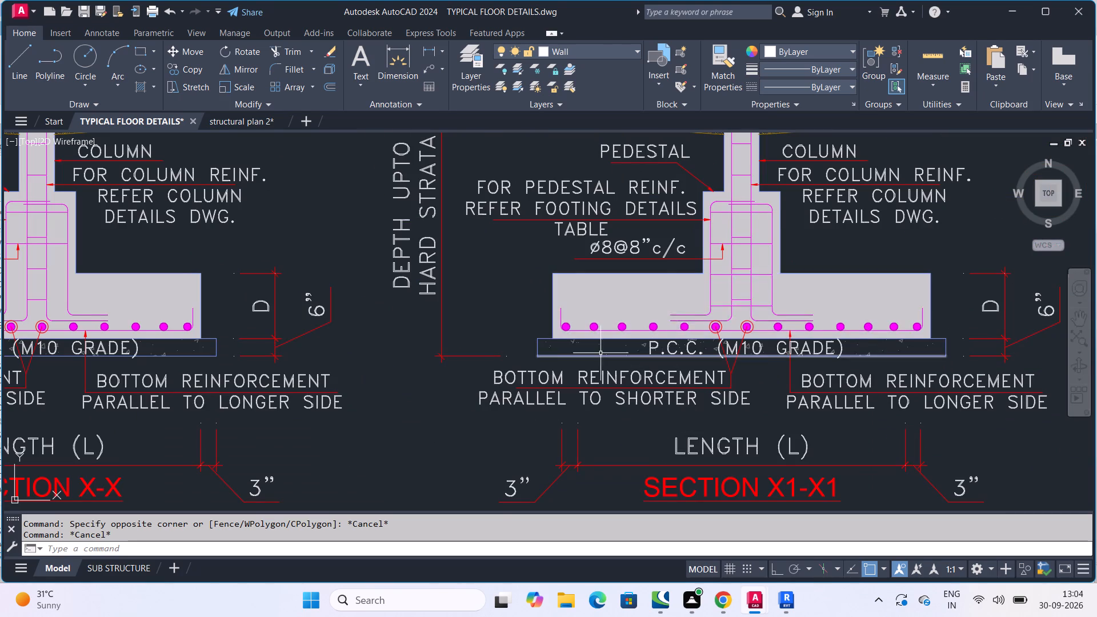
Examine the typical isolated footing section closely, including pedestal stirrups, footing depth, bottom reinforcement and the P.C.C. bed.
middle_click_drag(600, 352, 747, 314)
scroll(635, 344, "down", 1)
middle_click_drag(657, 356, 733, 398)
scroll(731, 397, "down", 1)
middle_click_drag(599, 344, 588, 364)
scroll(589, 363, "up", 3)
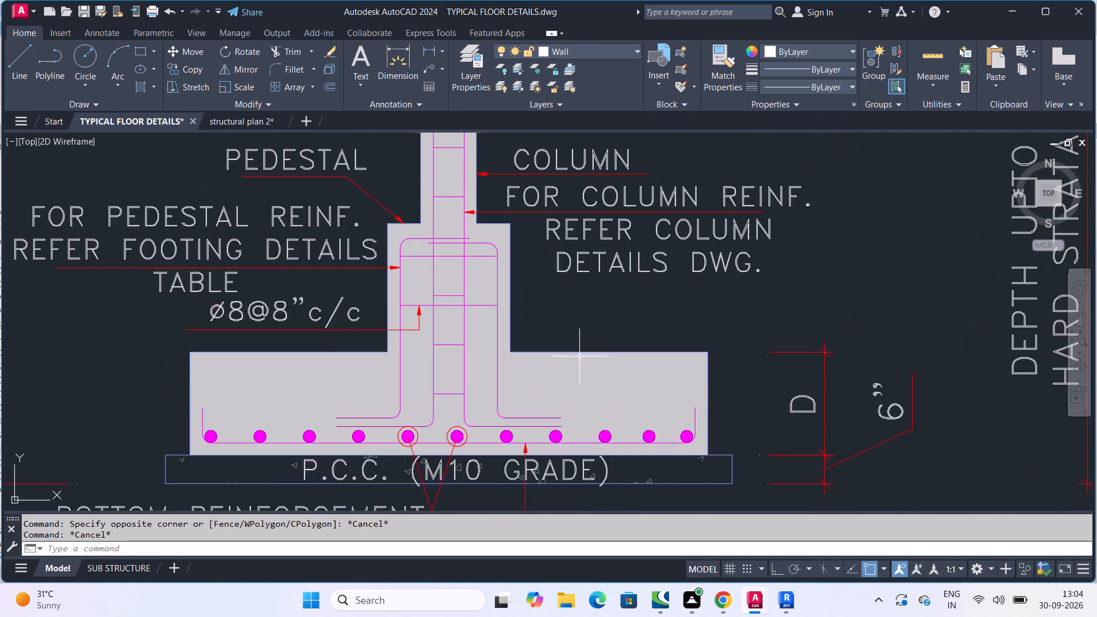
middle_click_drag(582, 354, 706, 327)
scroll(648, 339, "down", 1)
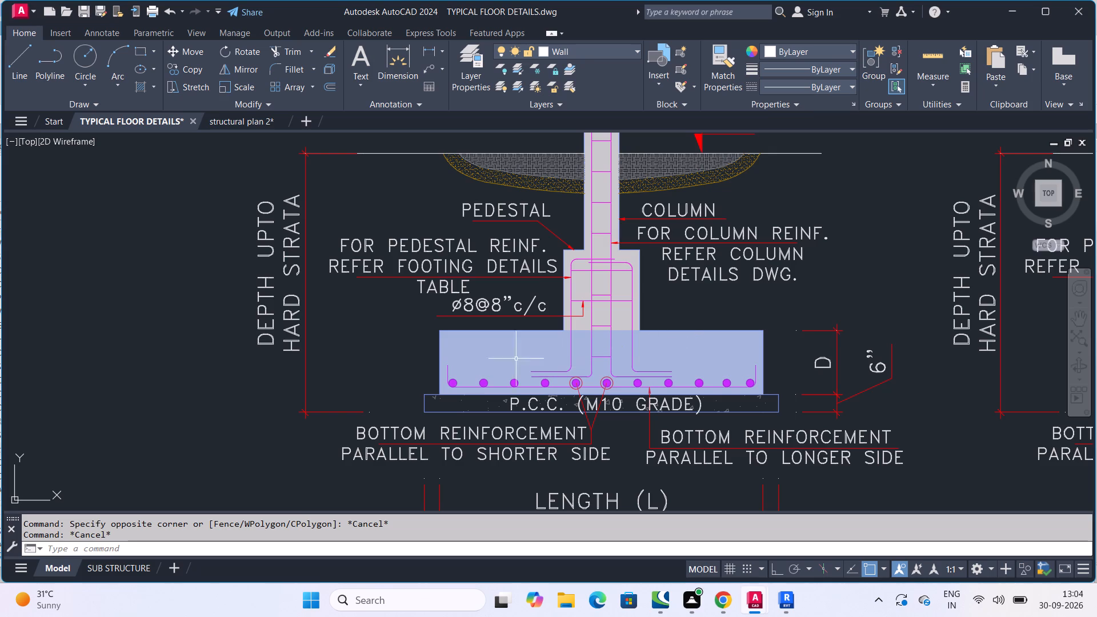
scroll(555, 330, "up", 2)
scroll(601, 334, "down", 1)
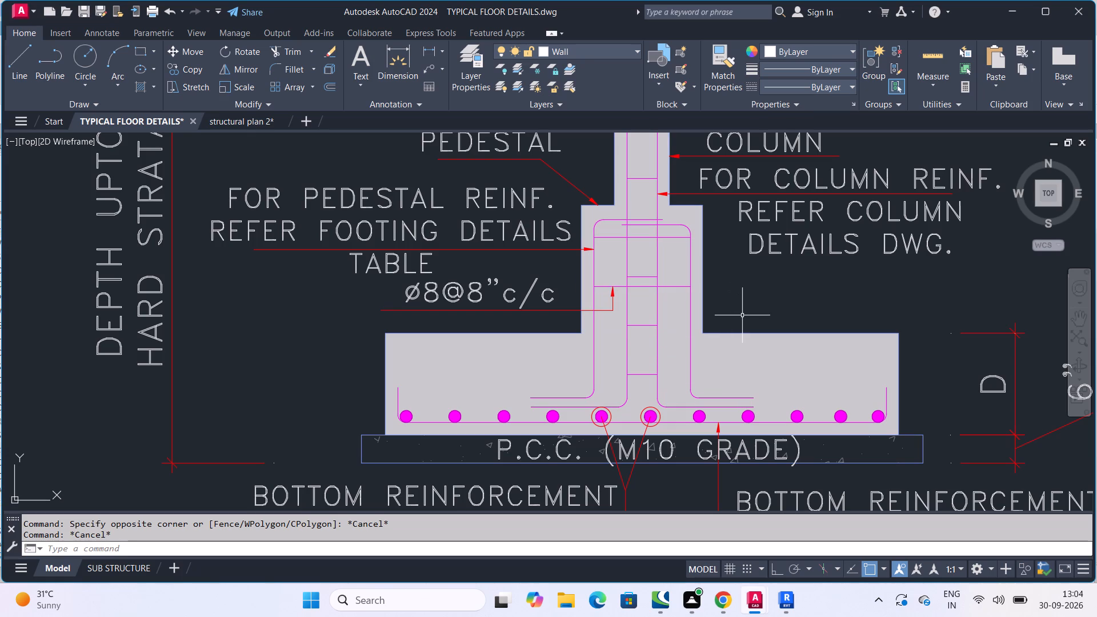
scroll(728, 323, "down", 3)
scroll(730, 322, "up", 3)
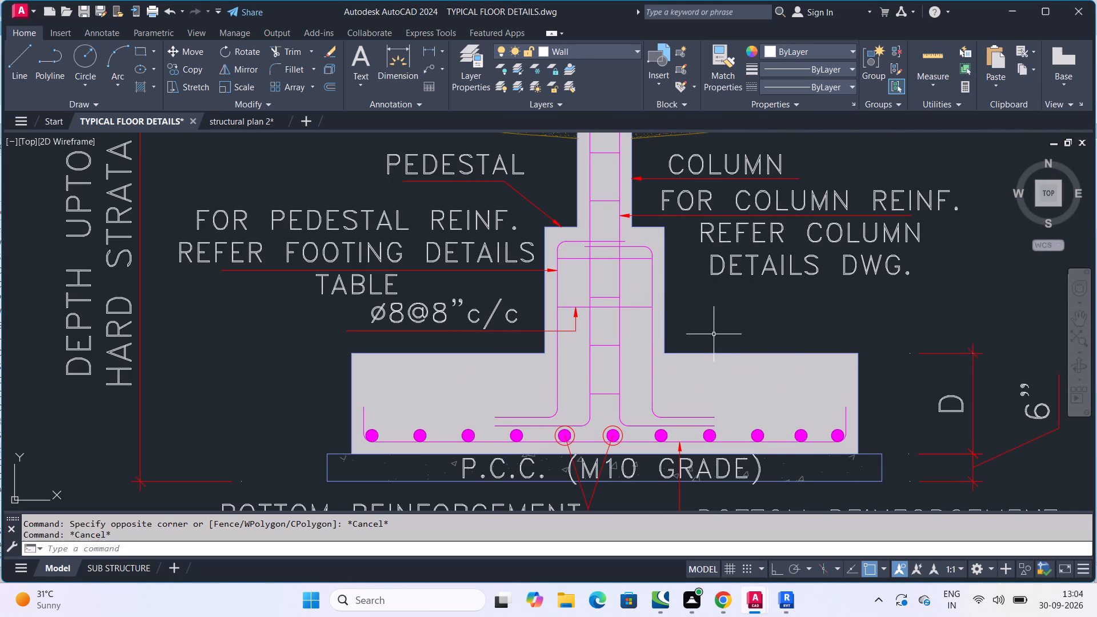
scroll(711, 254, "down", 4)
Examine the typical corner footing section, including its pedestal, column and plinth level annotations.
middle_click_drag(818, 305, 537, 364)
scroll(742, 341, "down", 2)
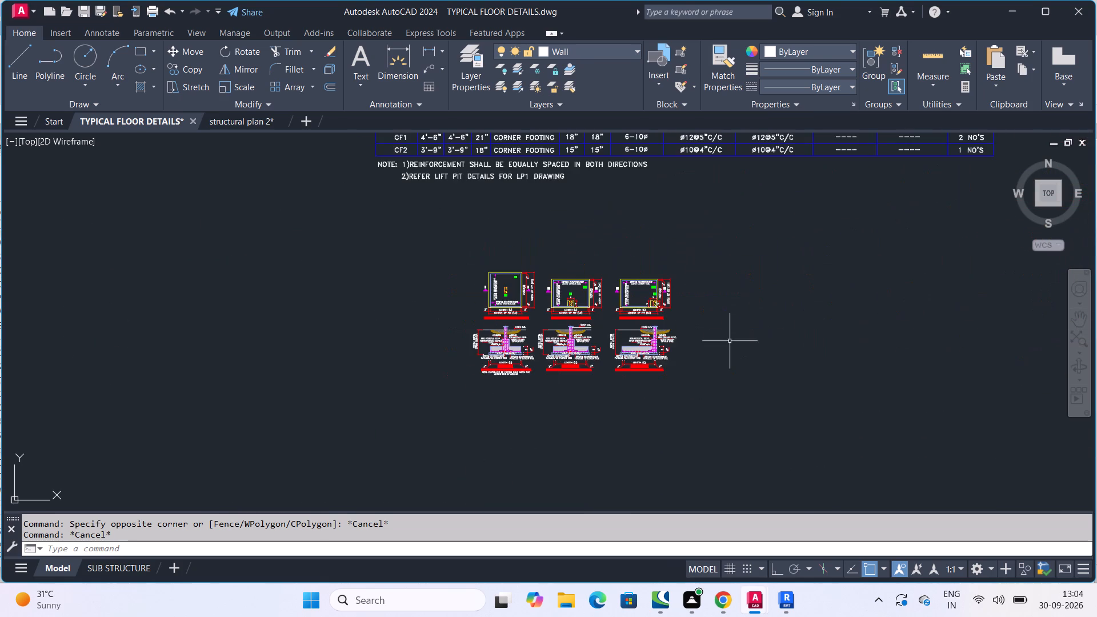
scroll(599, 334, "up", 3)
scroll(775, 360, "up", 2)
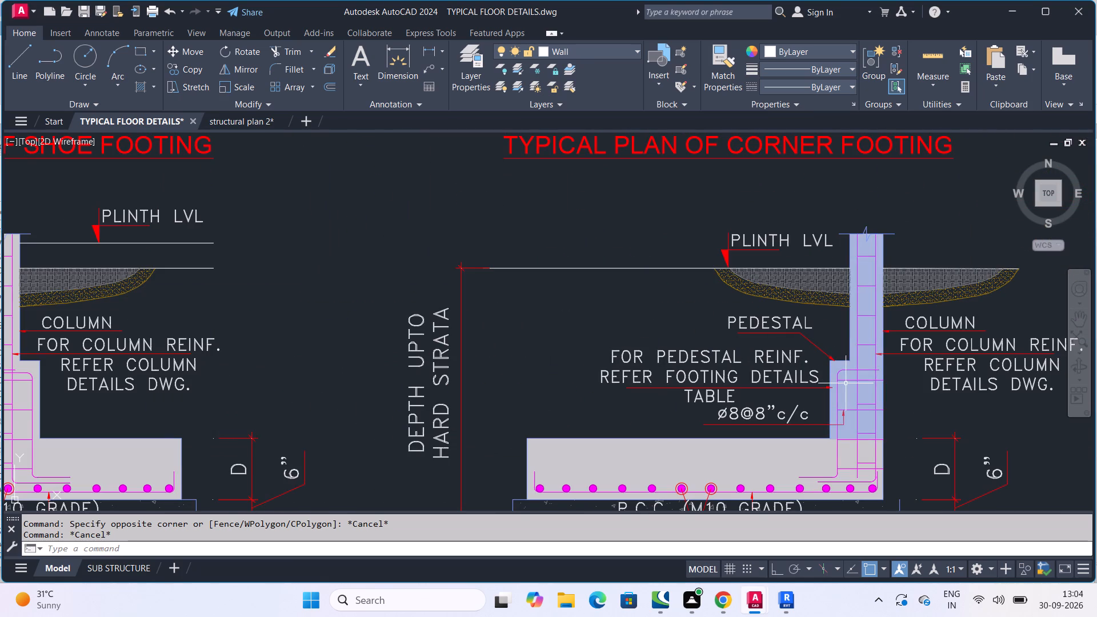
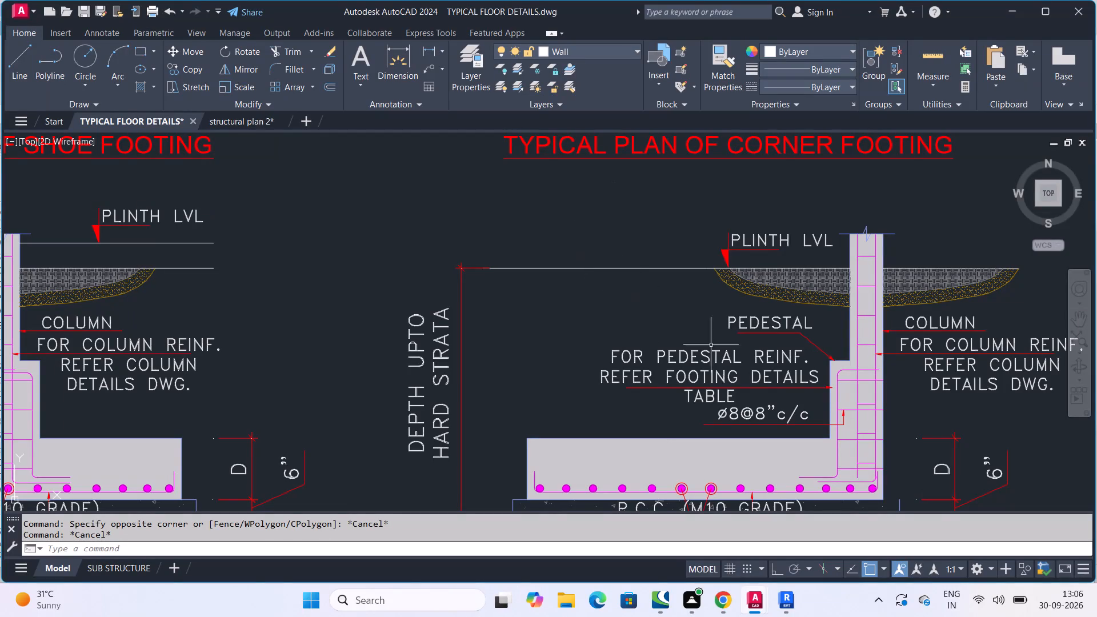
Examine the typical shoe and corner footing plans, including column position, footing and pit dimensions, and bottom reinforcement along both sides.
scroll(561, 315, "down", 6)
scroll(620, 338, "up", 4)
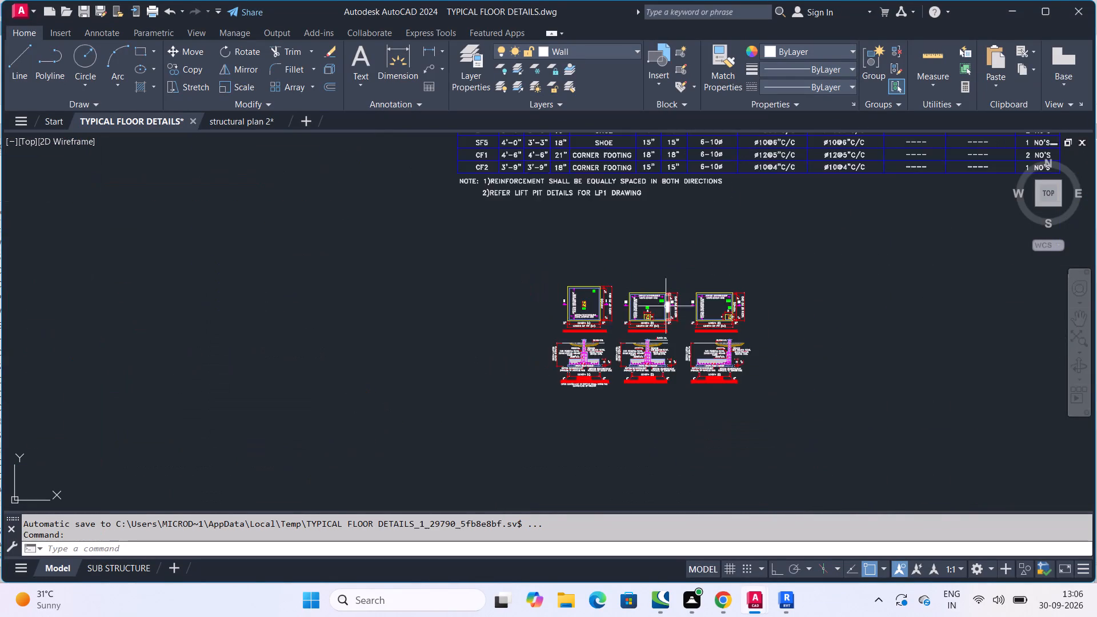
scroll(409, 270, "up", 1)
scroll(638, 300, "down", 4)
scroll(620, 286, "up", 3)
scroll(899, 359, "up", 3)
middle_click_drag(821, 310, 410, 308)
scroll(560, 308, "down", 1)
scroll(672, 330, "up", 2)
middle_click_drag(610, 312, 651, 296)
scroll(646, 301, "up", 1)
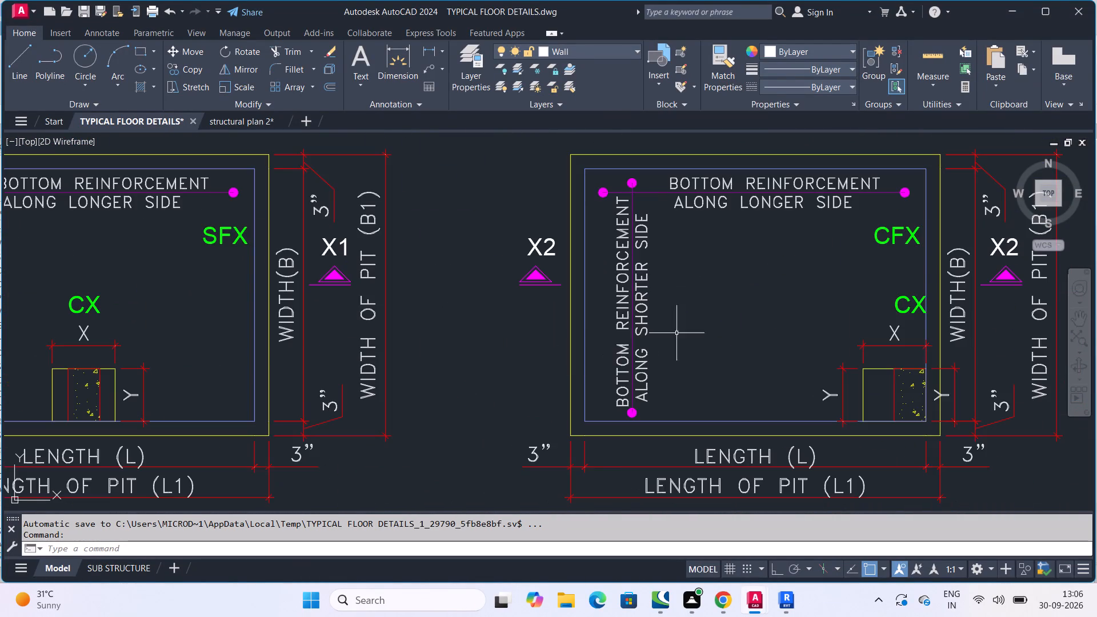
scroll(749, 297, "down", 2)
middle_click_drag(749, 297, 710, 314)
scroll(806, 342, "up", 4)
scroll(711, 355, "down", 3)
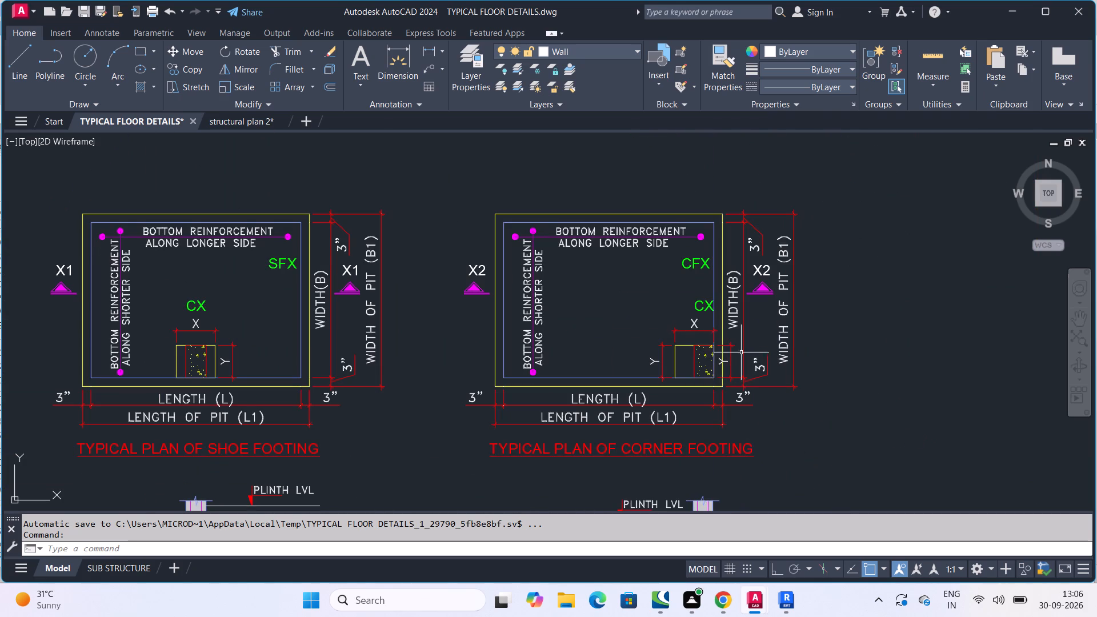
scroll(784, 362, "down", 2)
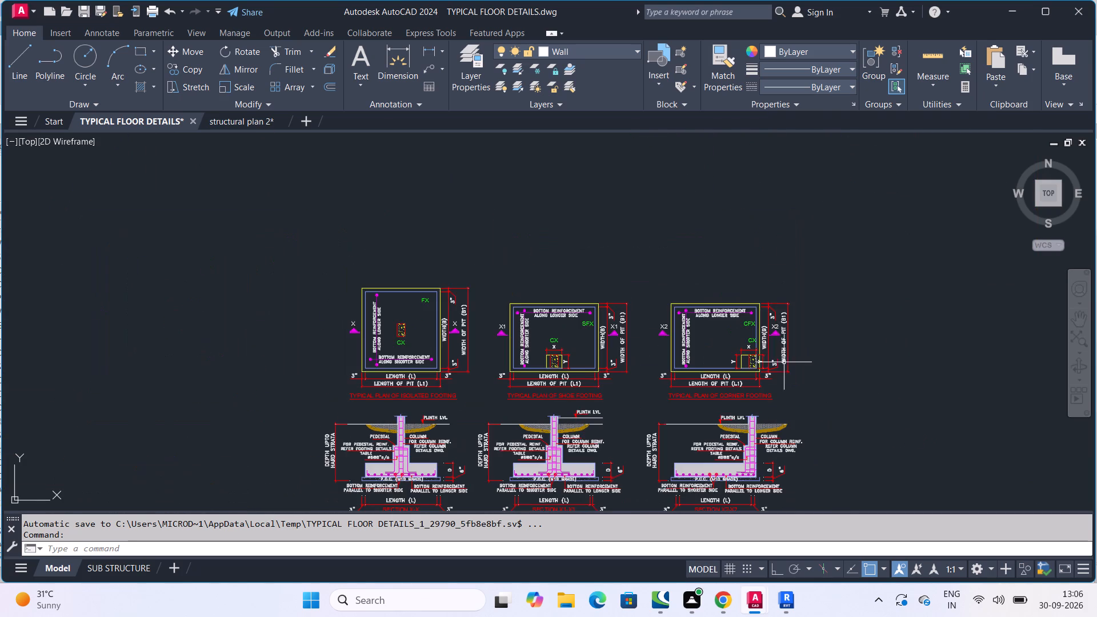
Compare the typical shoe and corner footing sections X1-X1 and X2-X2, including pedestal, bottom reinforcement, footing depth and P.C.C. bed.
middle_click_drag(662, 440, 711, 344)
scroll(808, 392, "up", 3)
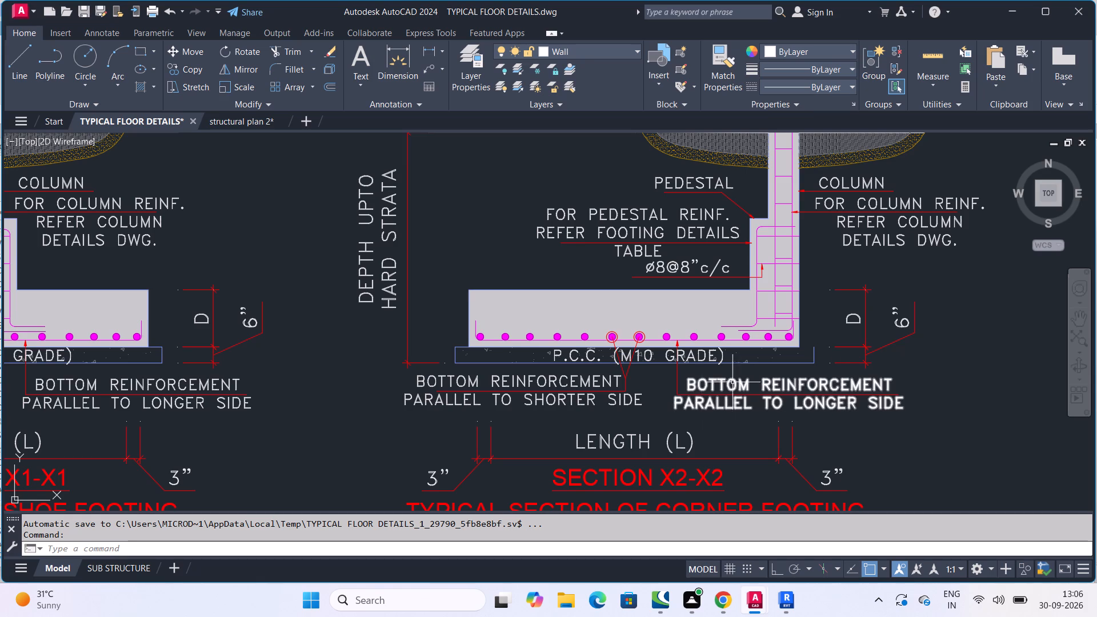
scroll(872, 385, "down", 2)
scroll(806, 425, "up", 3)
scroll(819, 411, "down", 3)
scroll(698, 325, "up", 2)
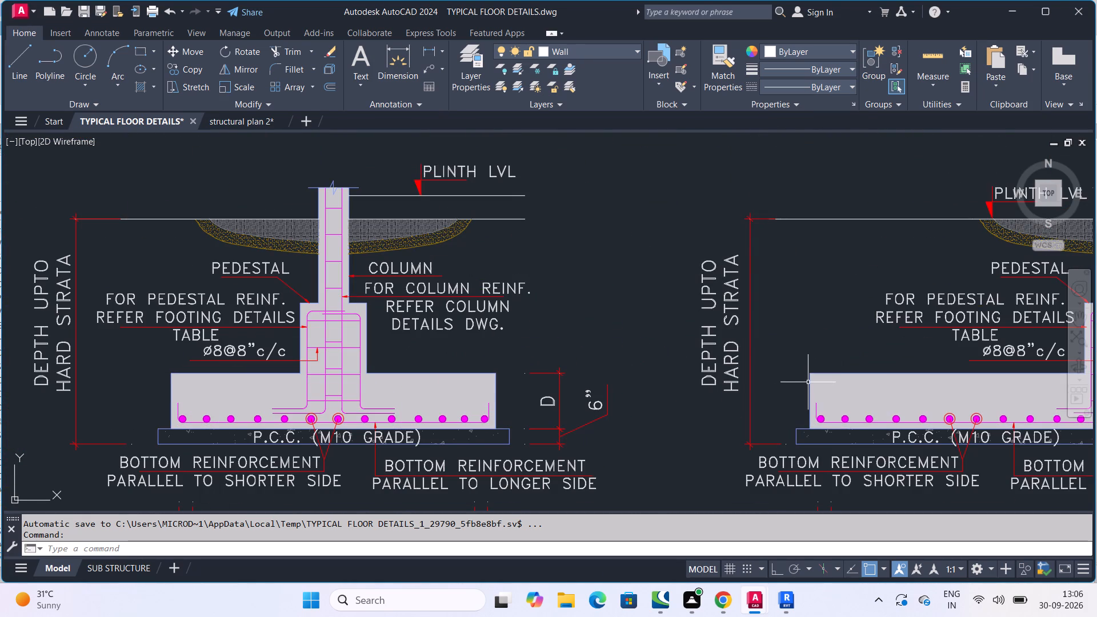
middle_click_drag(902, 368, 684, 361)
scroll(830, 386, "down", 1)
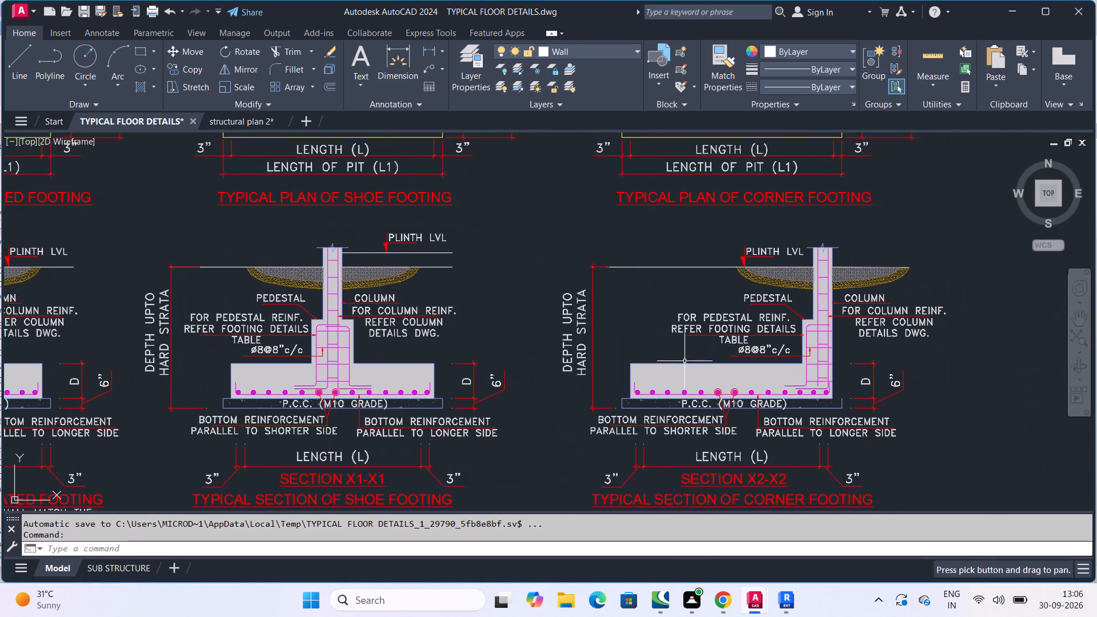
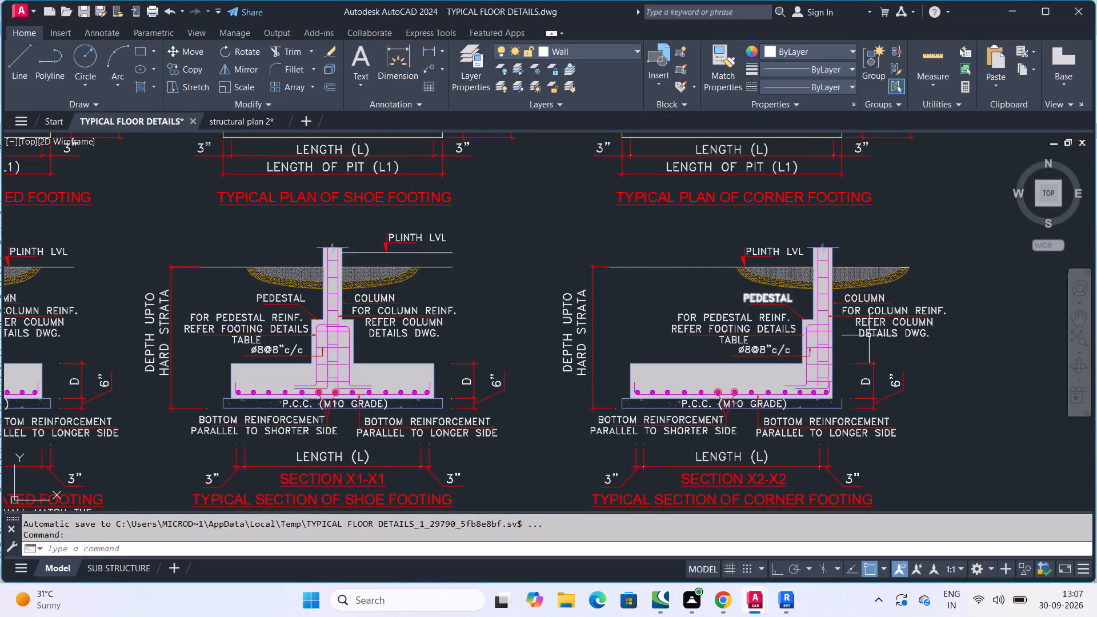
Review the shoe and corner footing rows SF1 to CF2 in the footing schedule, along with the reinforcement and lift pit notes.
middle_click_drag(619, 360, 689, 396)
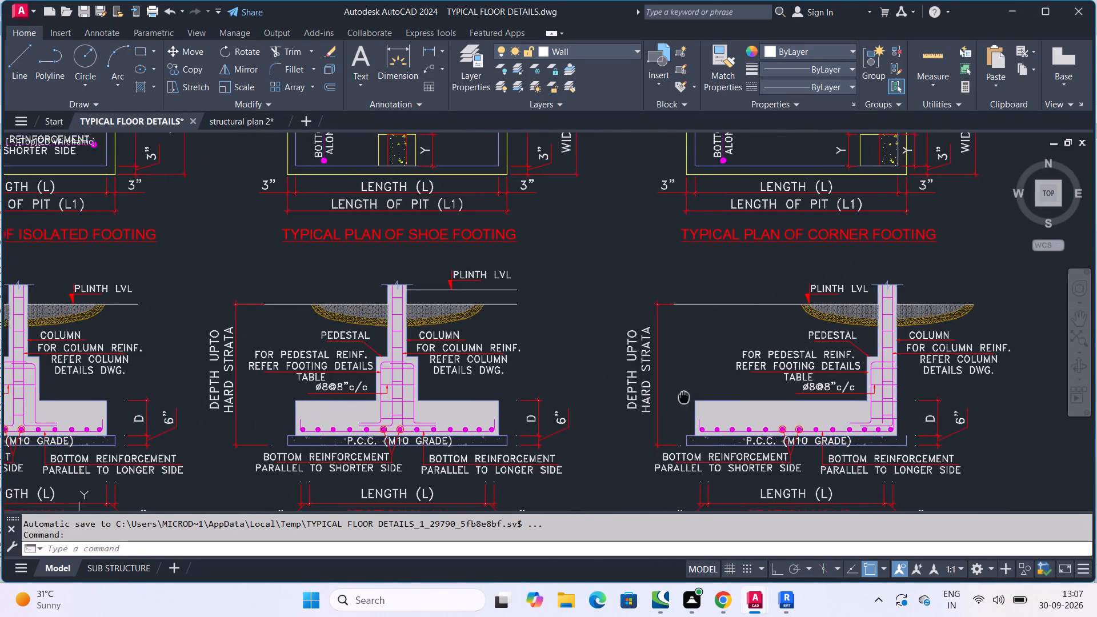
middle_click_drag(689, 396, 708, 388)
scroll(707, 389, "down", 3)
middle_click_drag(761, 338, 658, 409)
middle_click_drag(982, 266, 895, 335)
scroll(972, 276, "up", 1)
middle_click_drag(848, 289, 850, 306)
scroll(848, 290, "down", 1)
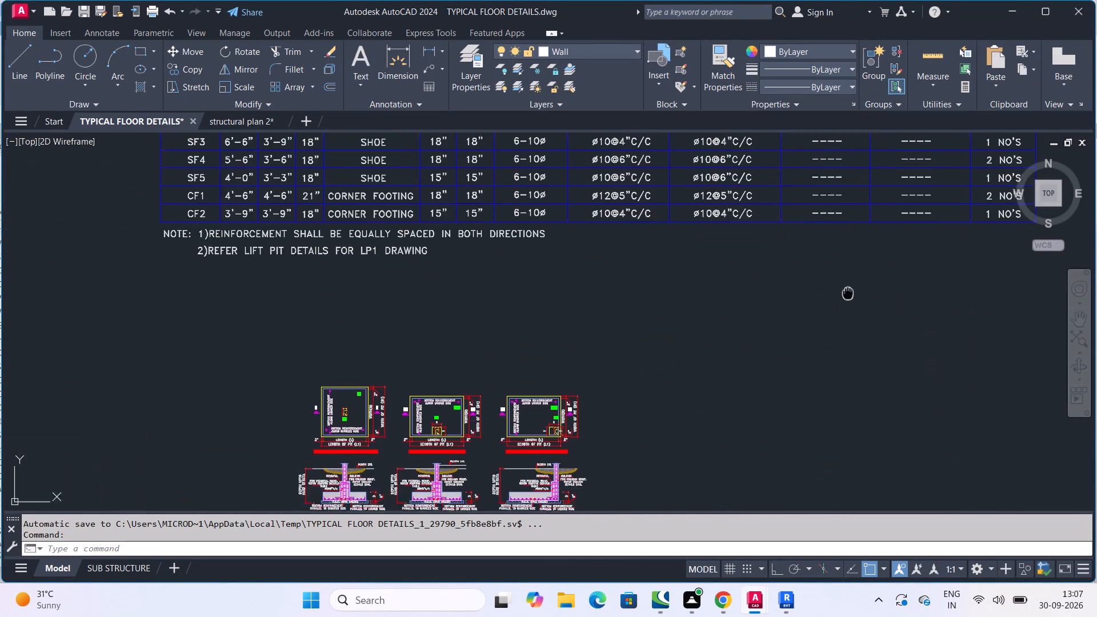
middle_click_drag(850, 306, 852, 320)
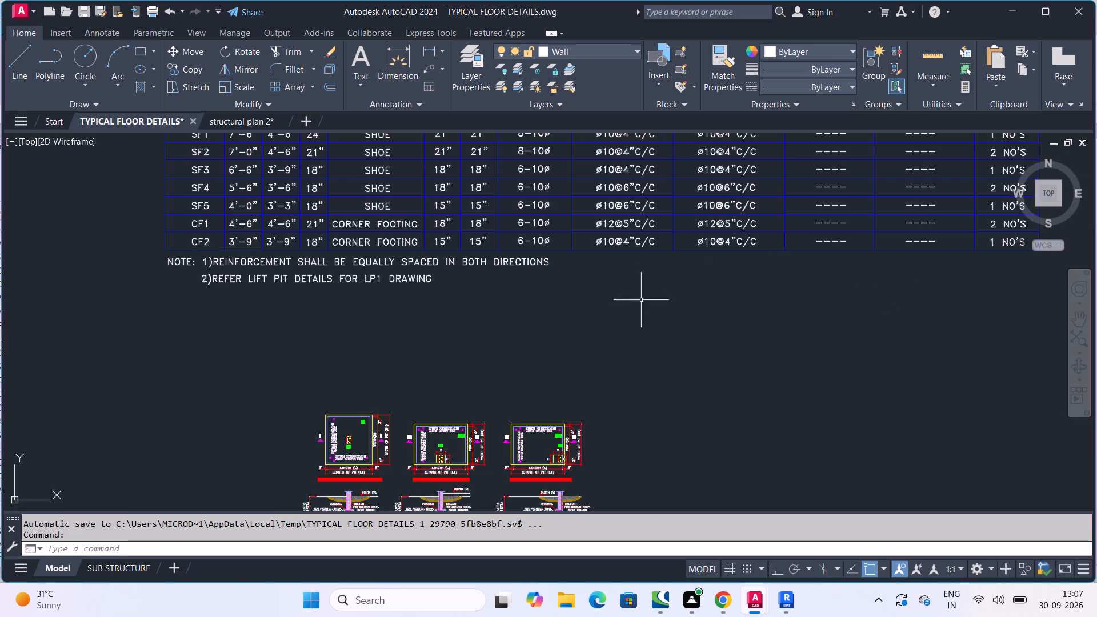
Examine the column and pedestal in the typical shoe footing section, including their reinforcement notes and the plinth level.
middle_click_drag(601, 355, 595, 377)
scroll(595, 376, "down", 1)
middle_click_drag(527, 416, 639, 223)
scroll(638, 266, "up", 6)
middle_click_drag(603, 331, 664, 316)
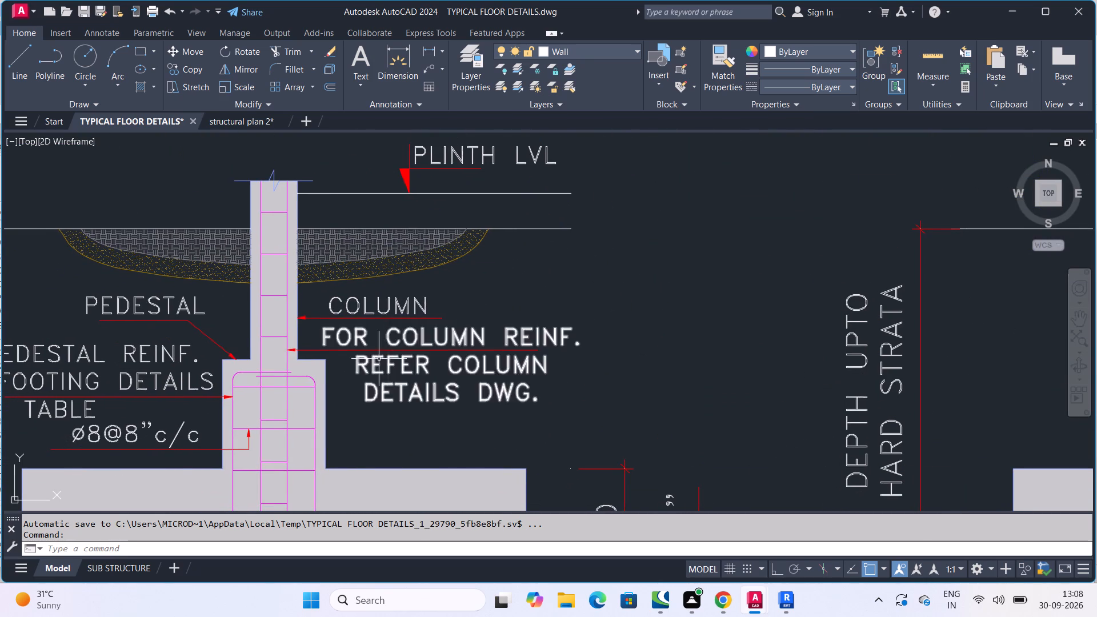
scroll(461, 357, "down", 1)
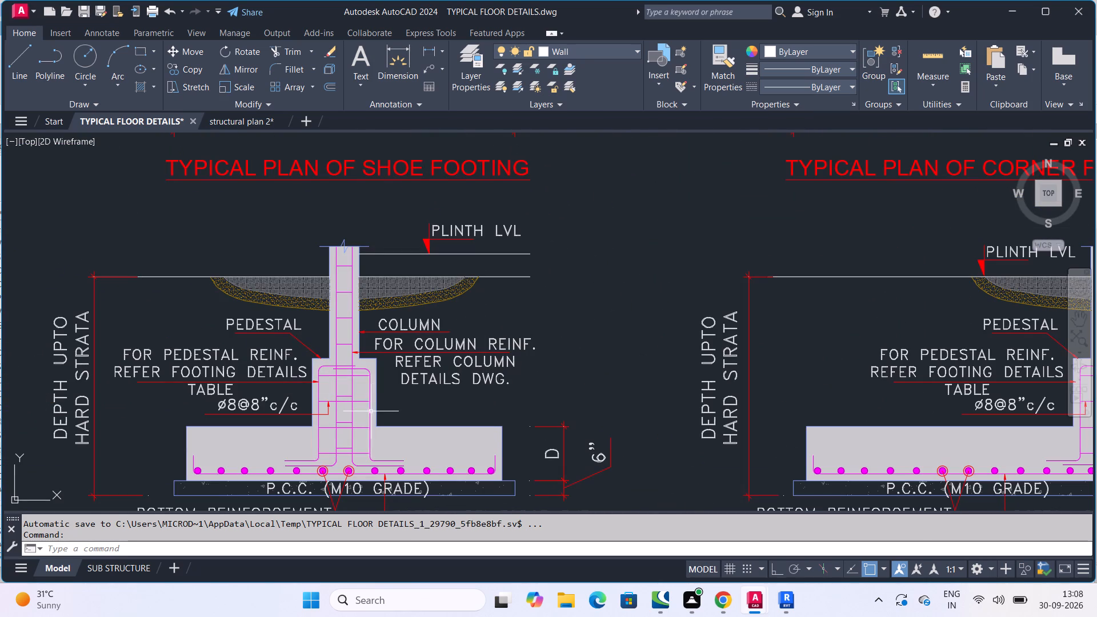
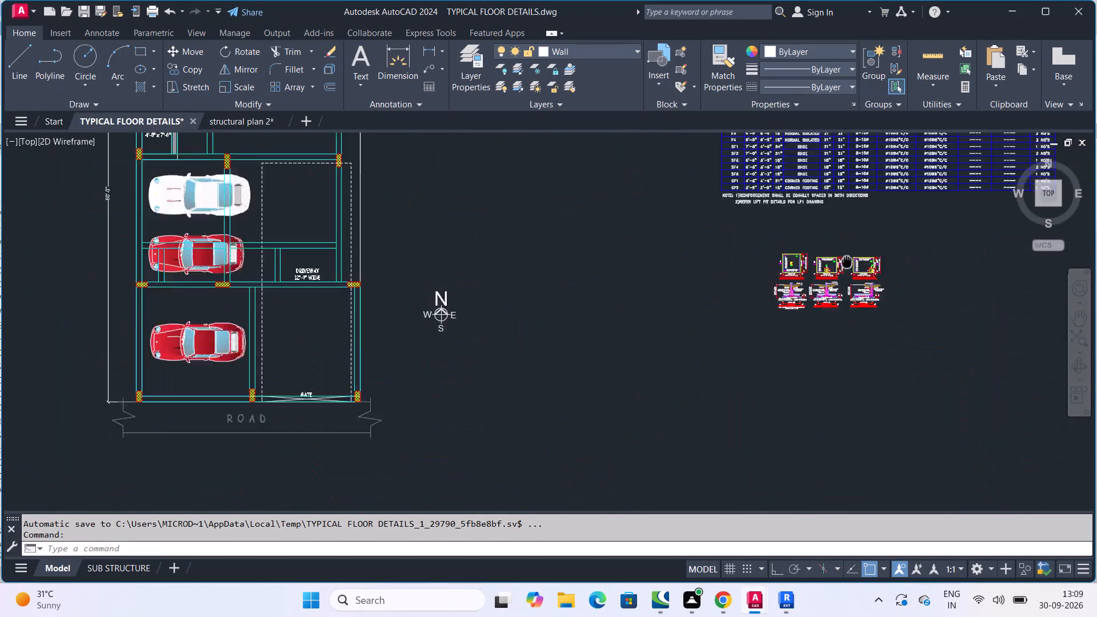
Examine shoe footing SF1 and its column C4 on grid line 1 of the footing layout plan.
scroll(773, 249, "up", 3)
middle_click_drag(830, 278, 481, 240)
scroll(739, 271, "down", 3)
middle_click_drag(827, 307, 558, 336)
scroll(707, 297, "down", 1)
scroll(879, 361, "up", 5)
middle_click_drag(874, 361, 796, 402)
middle_click_drag(735, 283, 706, 346)
scroll(706, 346, "down", 3)
middle_click_drag(706, 346, 598, 616)
middle_click_drag(651, 215, 605, 450)
scroll(636, 356, "down", 6)
scroll(677, 158, "up", 2)
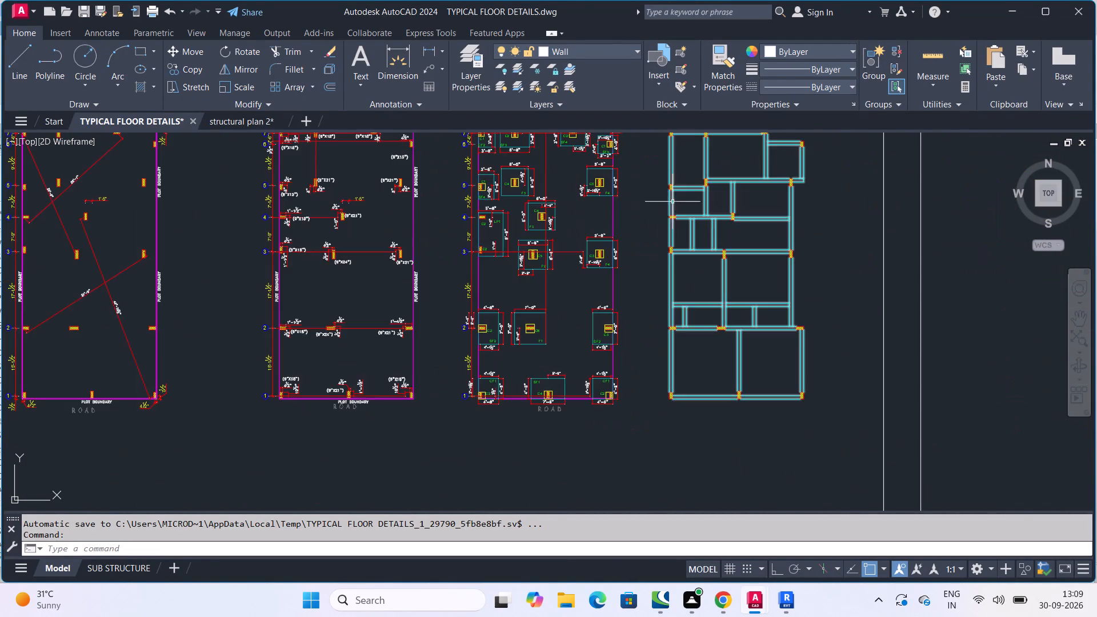
scroll(506, 380, "up", 3)
scroll(580, 350, "up", 2)
middle_click_drag(580, 350, 674, 352)
scroll(732, 275, "down", 3)
scroll(803, 351, "up", 2)
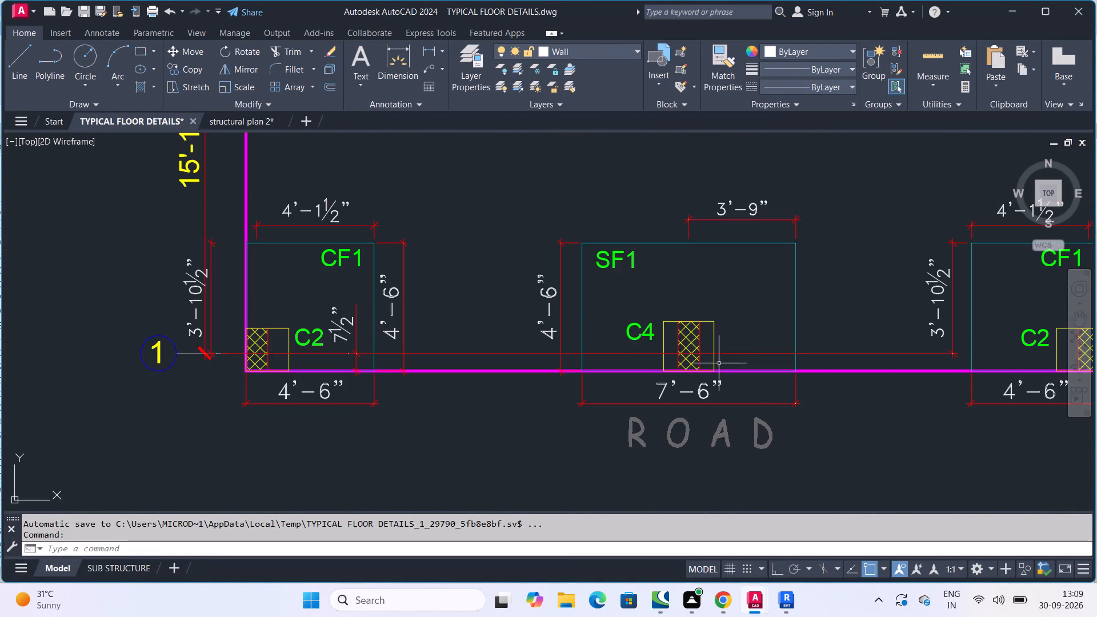
scroll(714, 334, "up", 3)
scroll(659, 357, "down", 3)
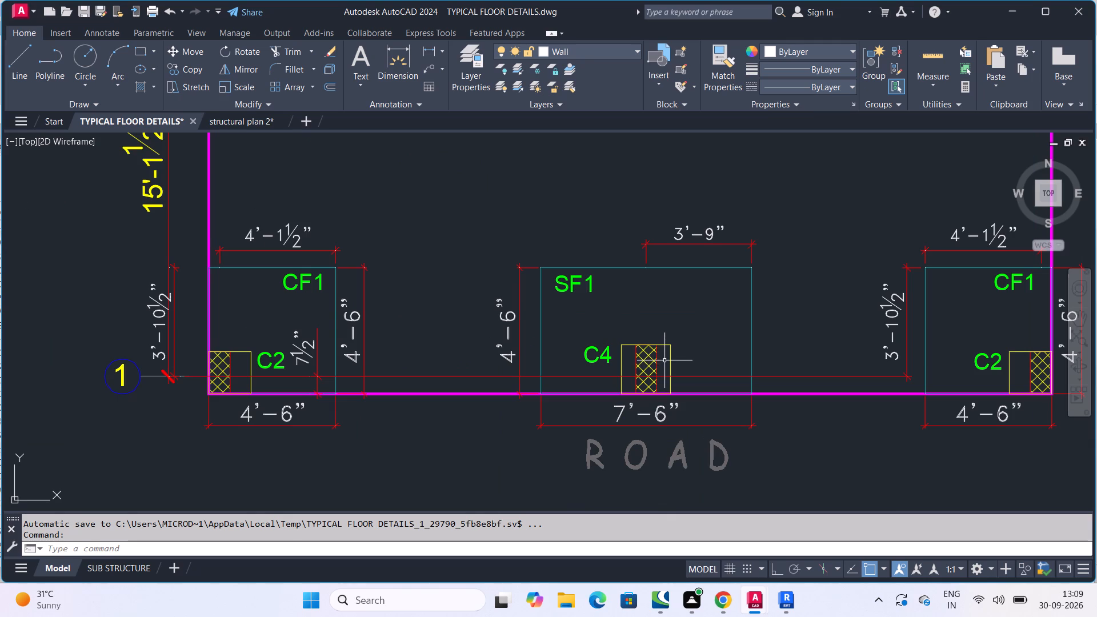
scroll(667, 365, "up", 1)
scroll(684, 347, "down", 2)
Check the dimensions of footings CF1 and SF1 and the positions of columns C2 and C4 along the road-side plot boundary.
scroll(681, 348, "down", 3)
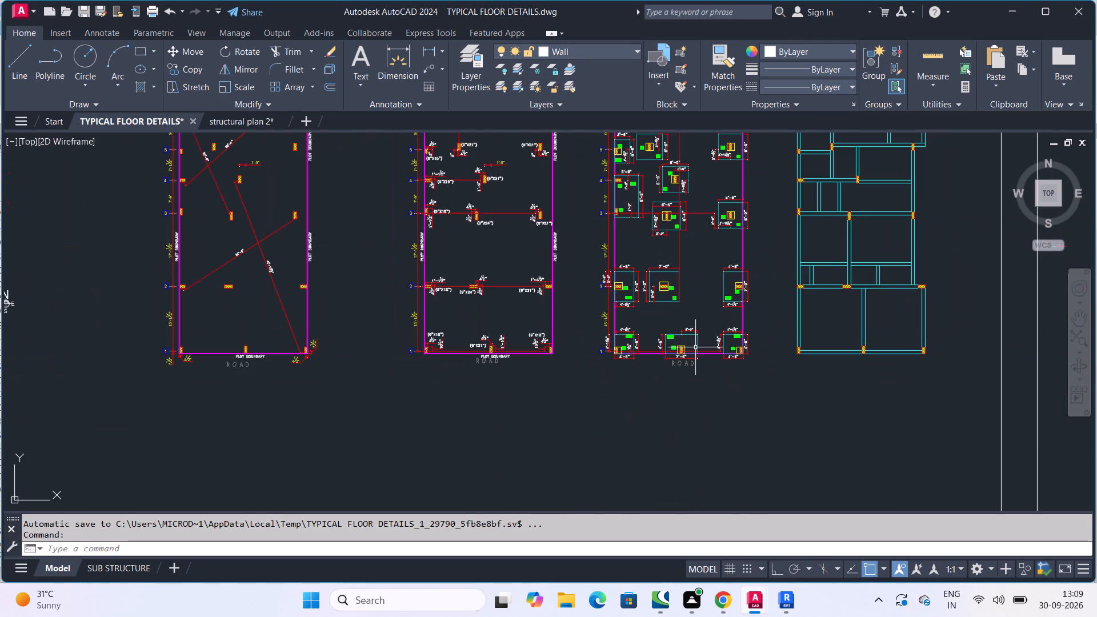
scroll(690, 330, "down", 4)
scroll(604, 350, "up", 2)
middle_click_drag(604, 346, 624, 340)
scroll(615, 343, "down", 2)
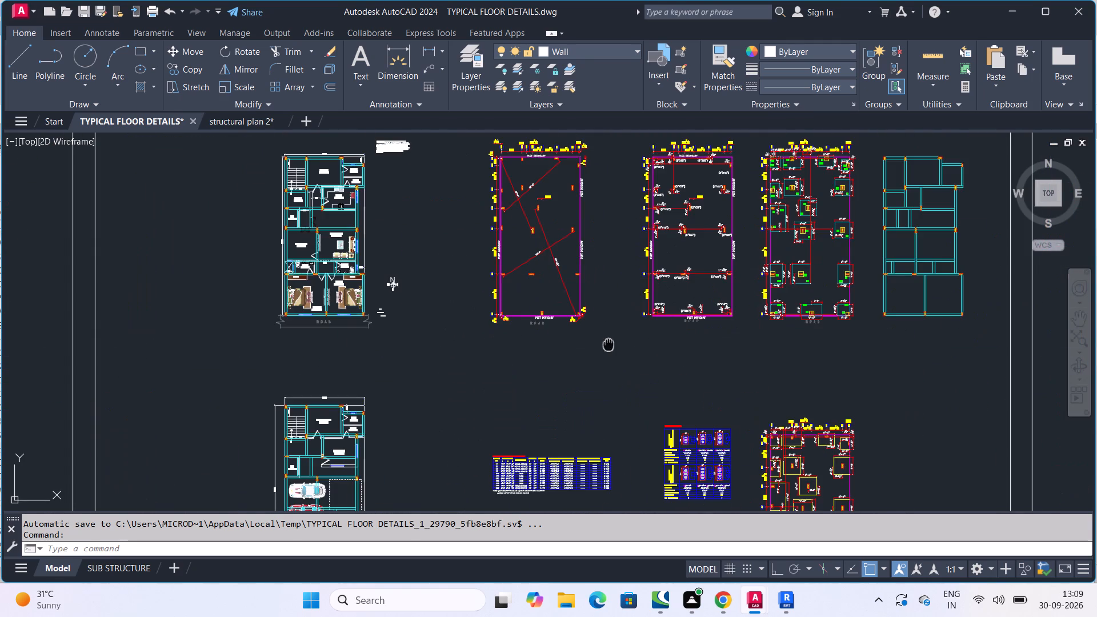
scroll(624, 340, "down", 1)
middle_click_drag(624, 340, 695, 289)
middle_click_drag(664, 359, 791, 260)
scroll(699, 313, "down", 1)
scroll(825, 214, "up", 6)
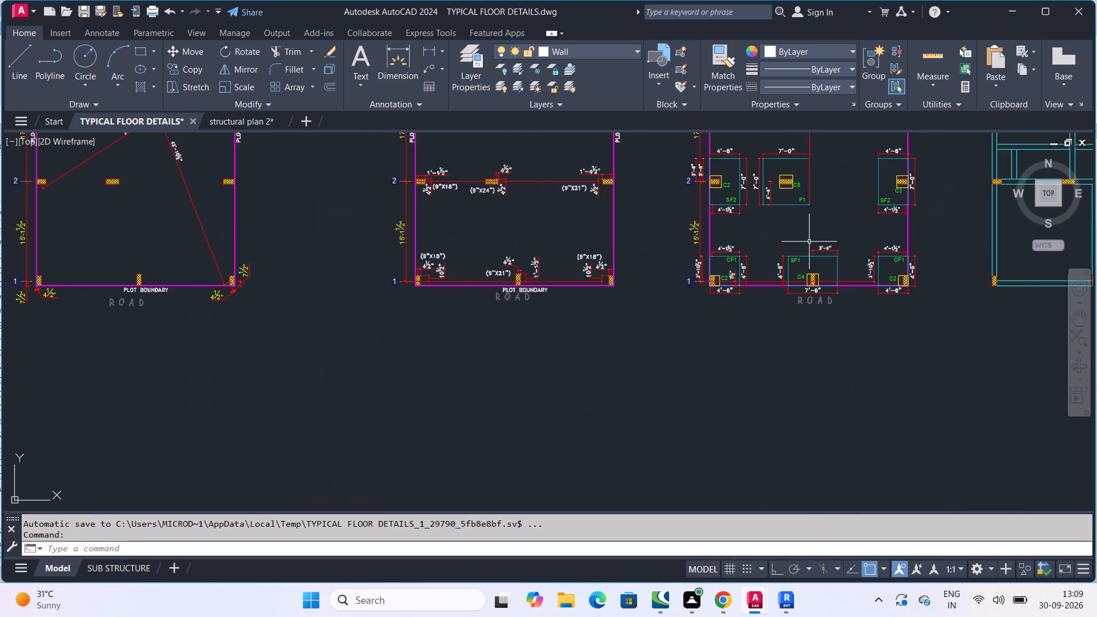
scroll(807, 249, "up", 4)
middle_click_drag(810, 283, 742, 219)
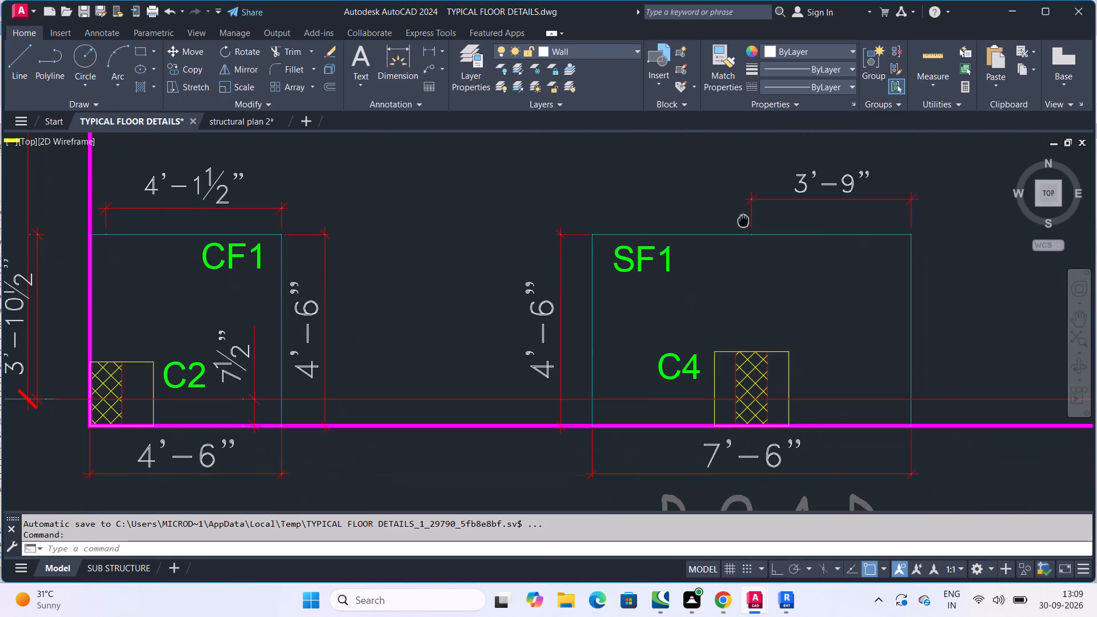
middle_click_drag(742, 219, 742, 218)
scroll(750, 213, "down", 4)
middle_click_drag(797, 237, 736, 342)
scroll(780, 259, "down", 1)
scroll(708, 343, "up", 3)
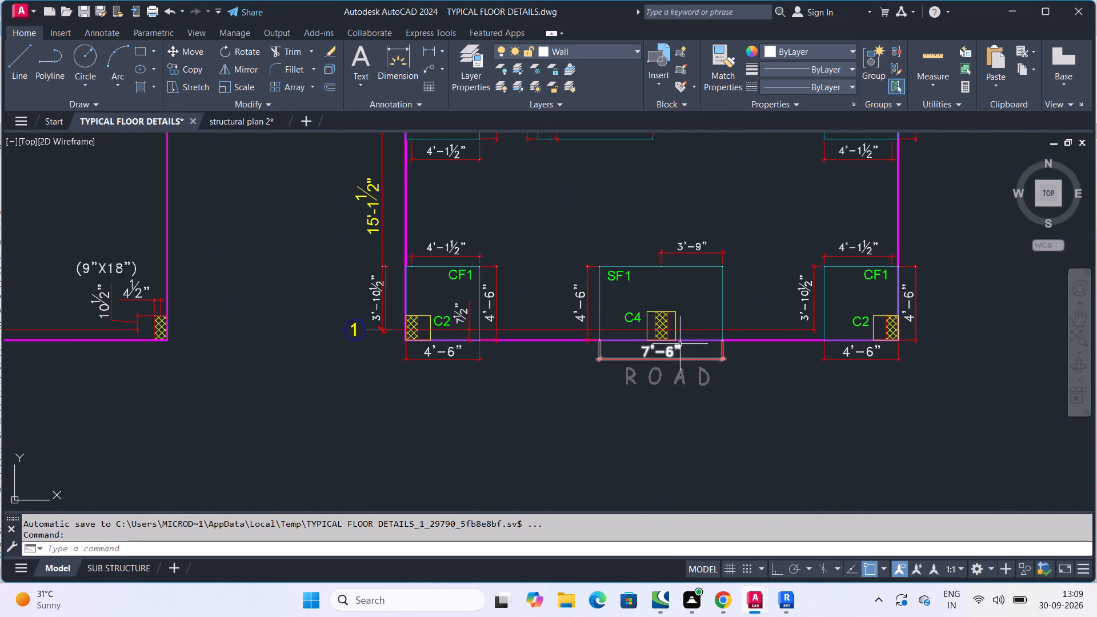
scroll(679, 342, "down", 2)
scroll(684, 344, "up", 2)
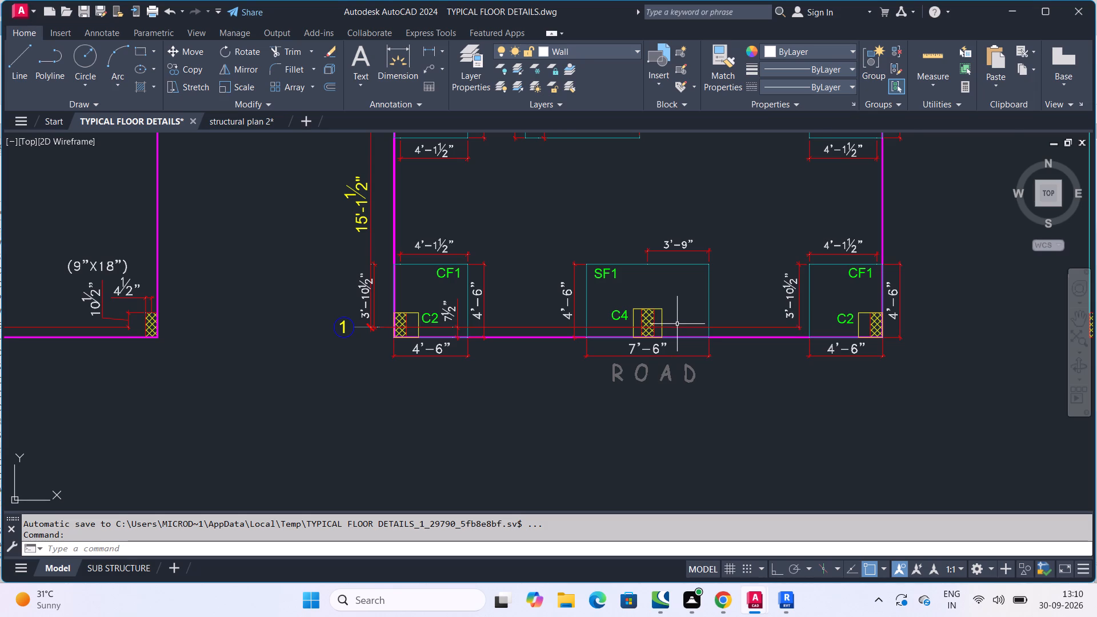
scroll(678, 324, "down", 2)
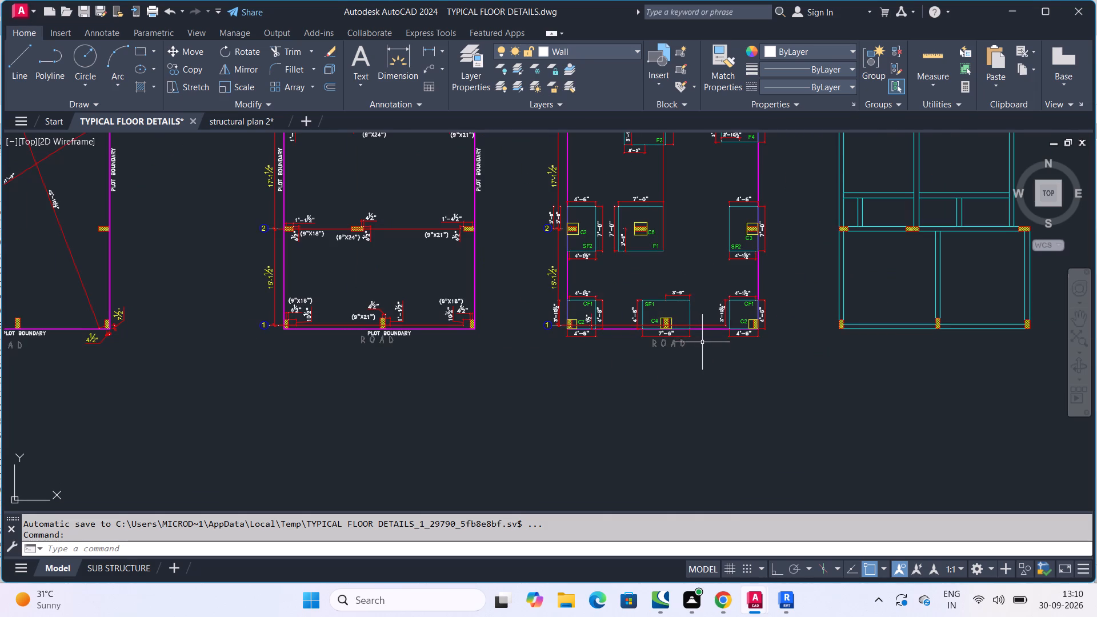
scroll(703, 342, "down", 2)
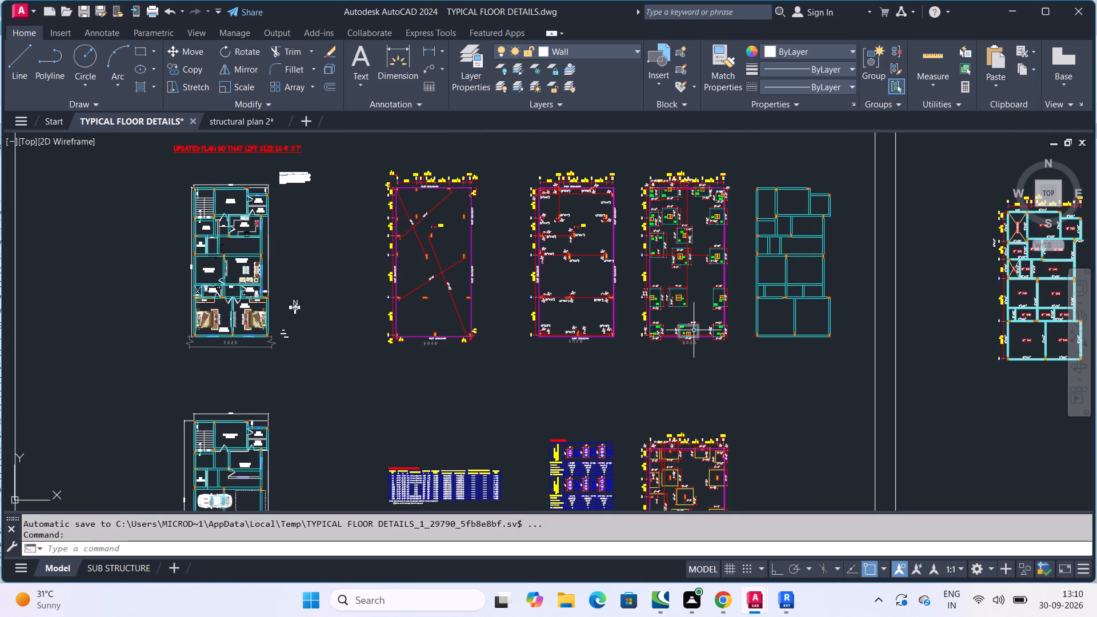
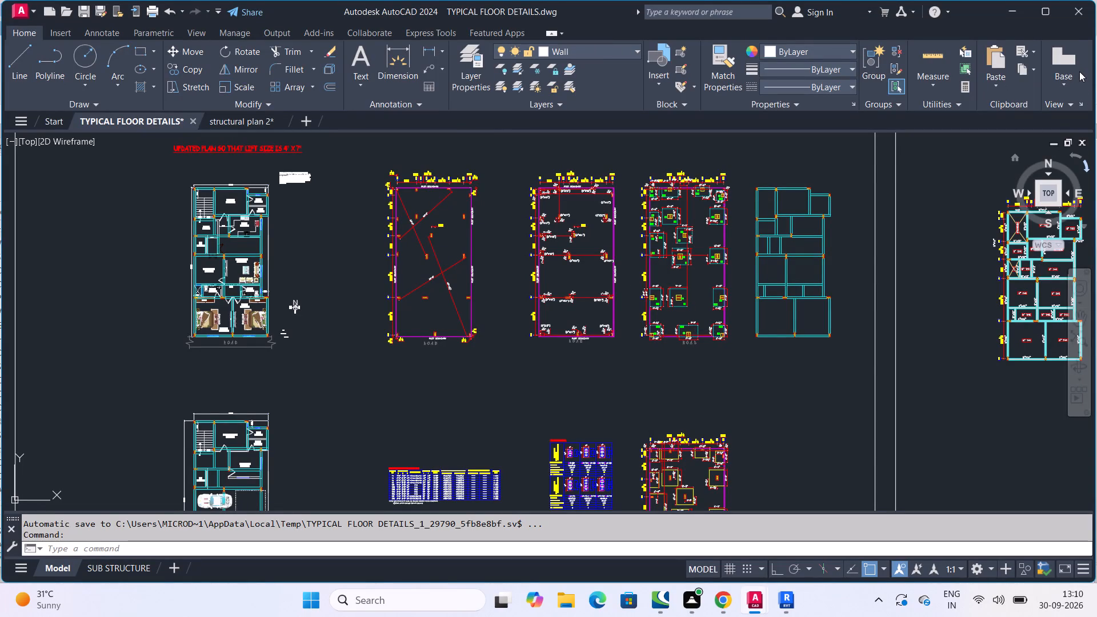
Save the TYPICAL FLOOR DETAILS drawing.
key("ctrl+s")
key("ctrl+s")
key("ctrl+s")
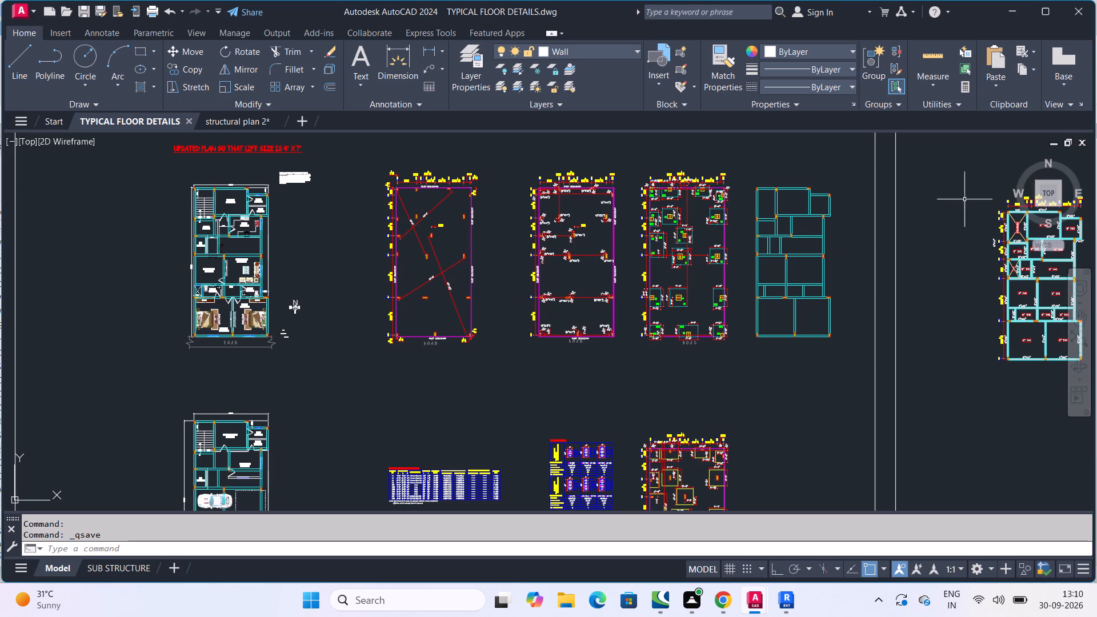
Close AutoCAD, saving the changes to structural plan 2.dwg.
left_click(1083, 11)
left_click(1083, 10)
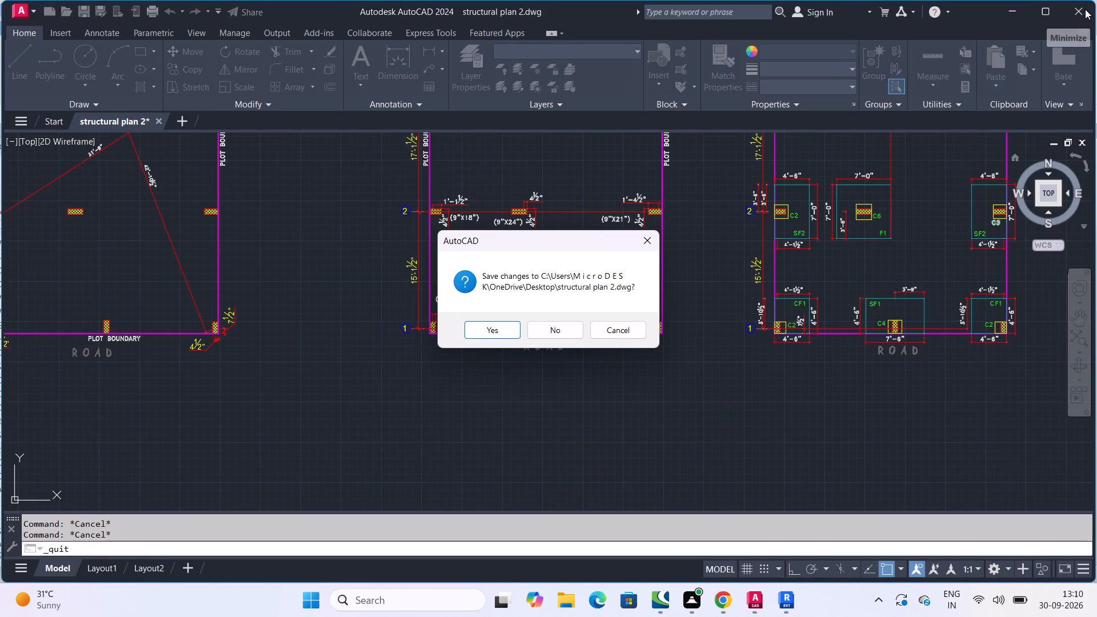
left_click(495, 326)
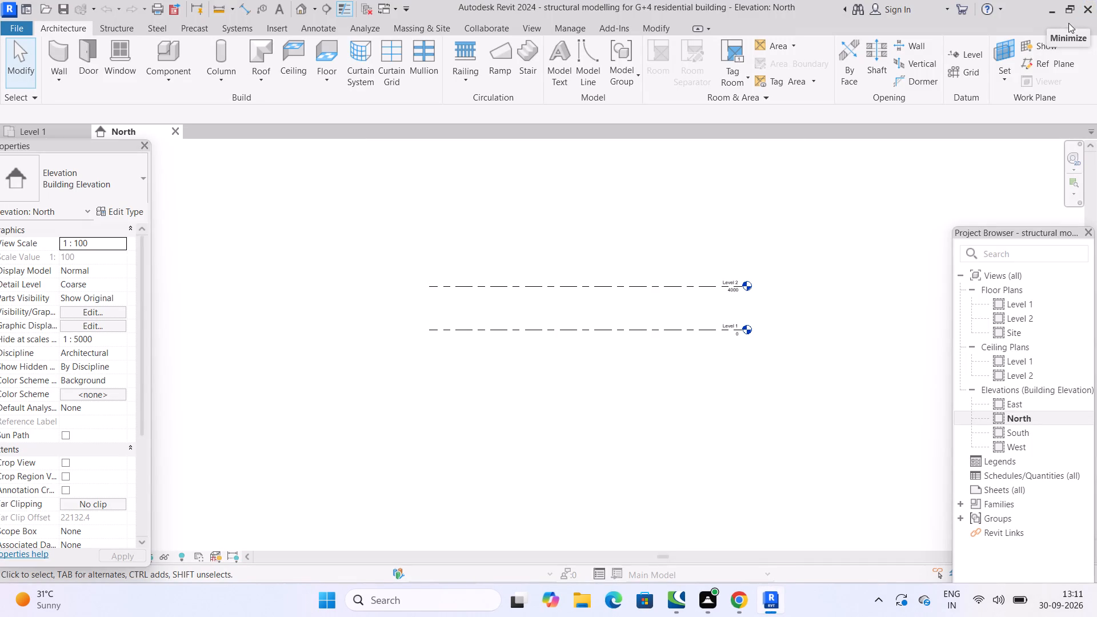
Close Revit with the structural modelling project for the G+4 residential building.
left_click(1094, 1)
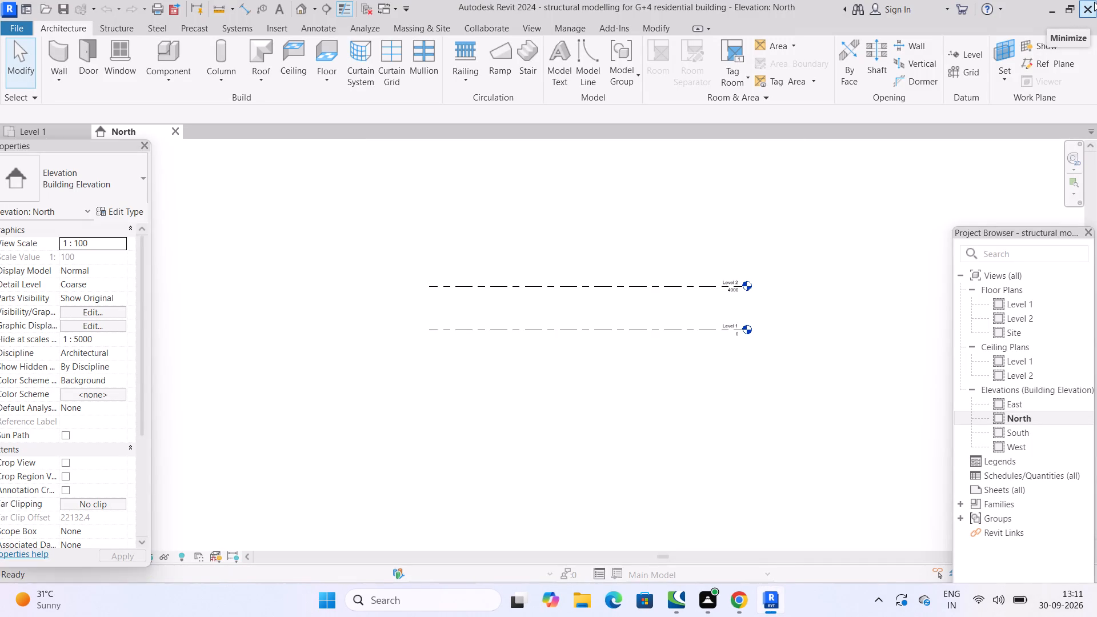
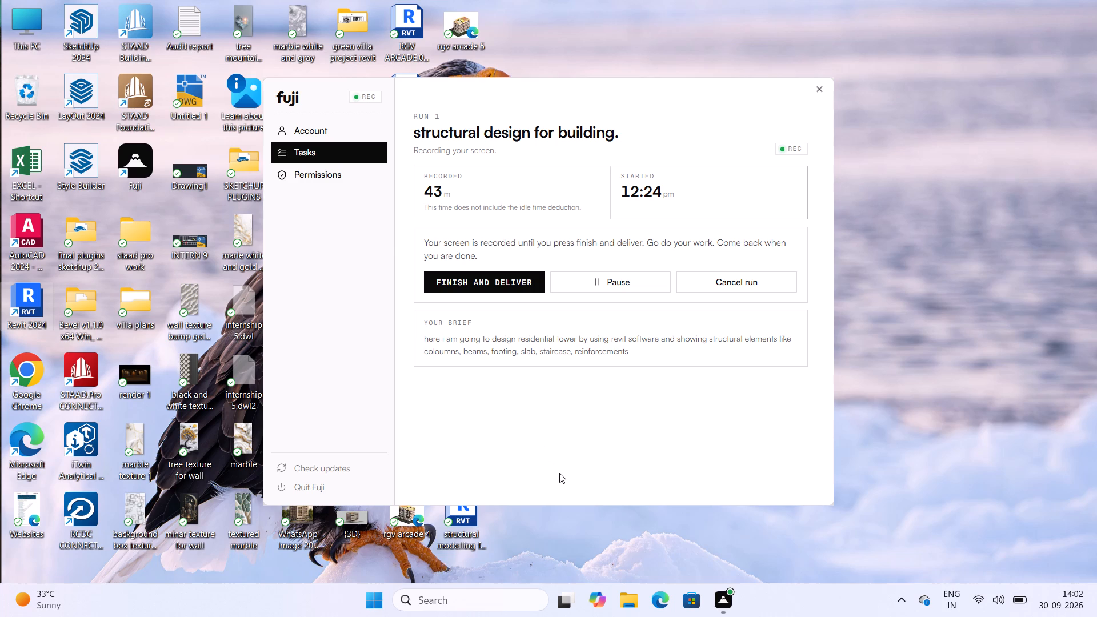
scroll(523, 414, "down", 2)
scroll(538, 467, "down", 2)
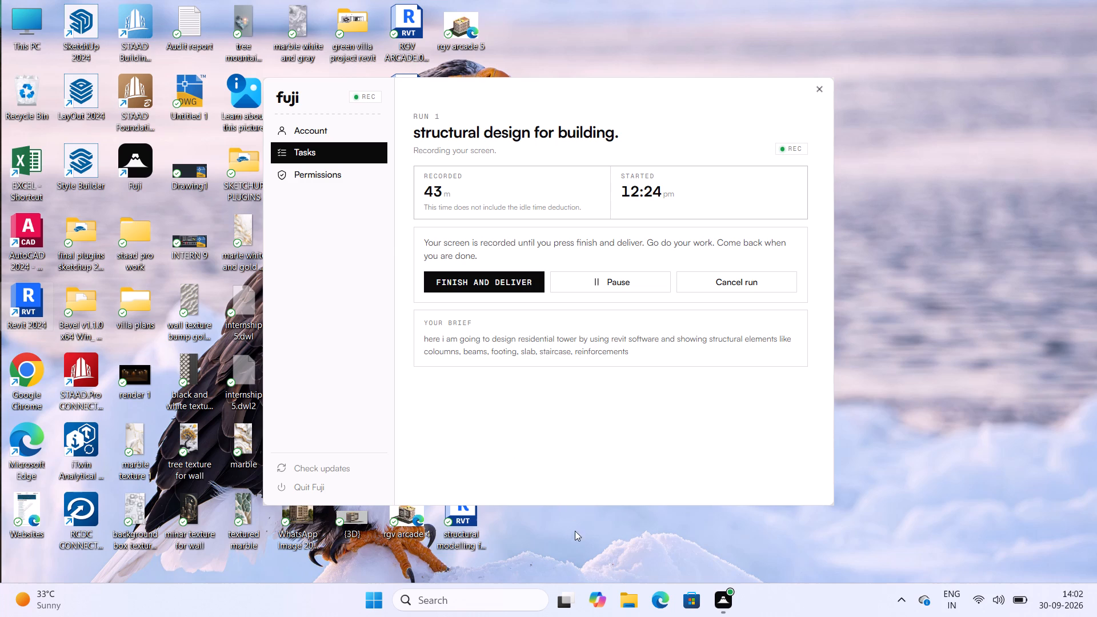
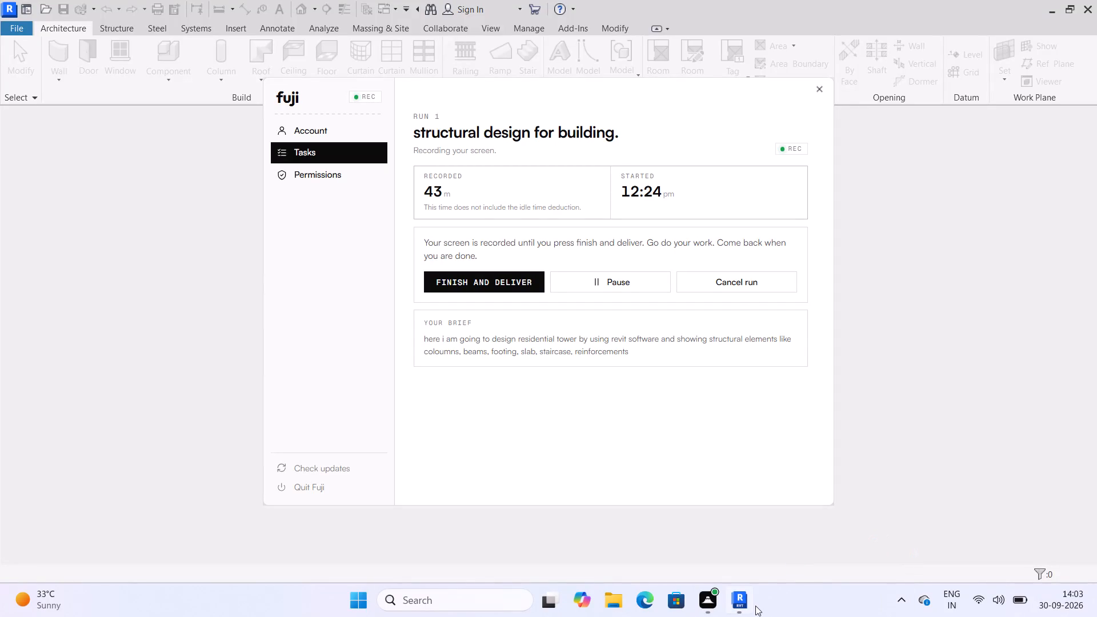
Switch to Revit and open the recent project "structural modelling for G+4 residential building".
left_click(743, 598)
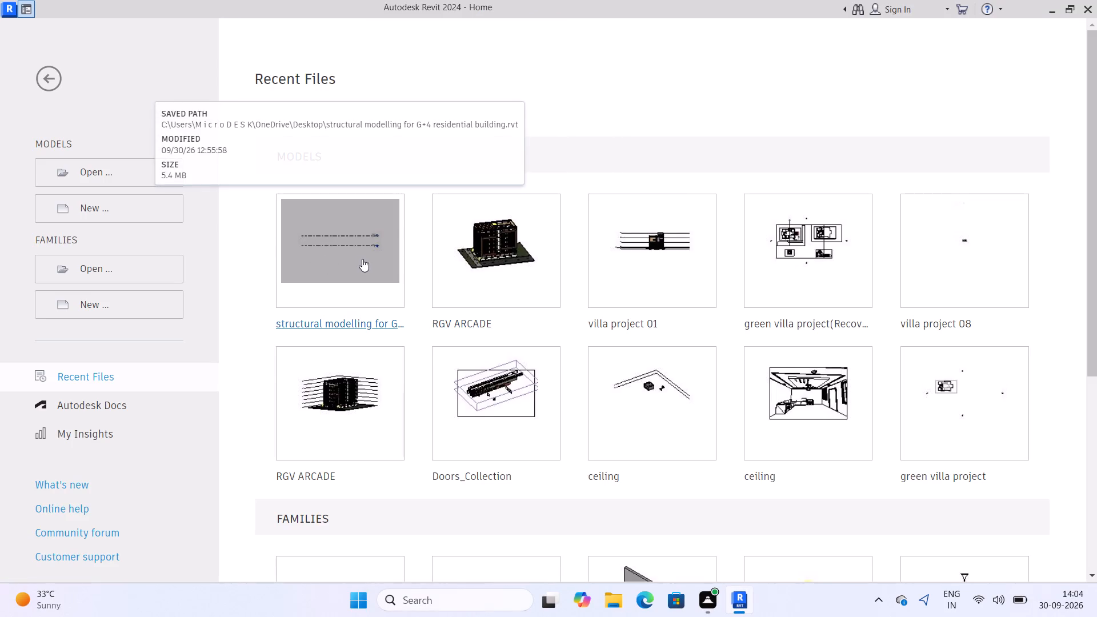
double_click(339, 238)
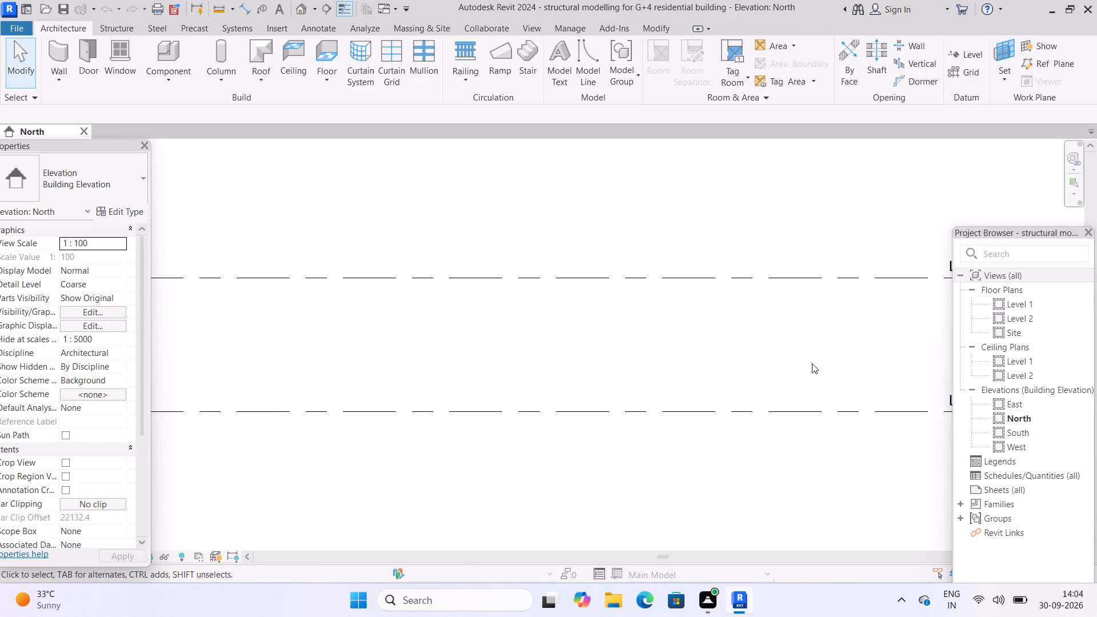
Examine the Level 1 and Level 2 lines and their level heads in the North elevation.
scroll(695, 344, "down", 3)
middle_click_drag(682, 344, 433, 391)
scroll(631, 400, "up", 2)
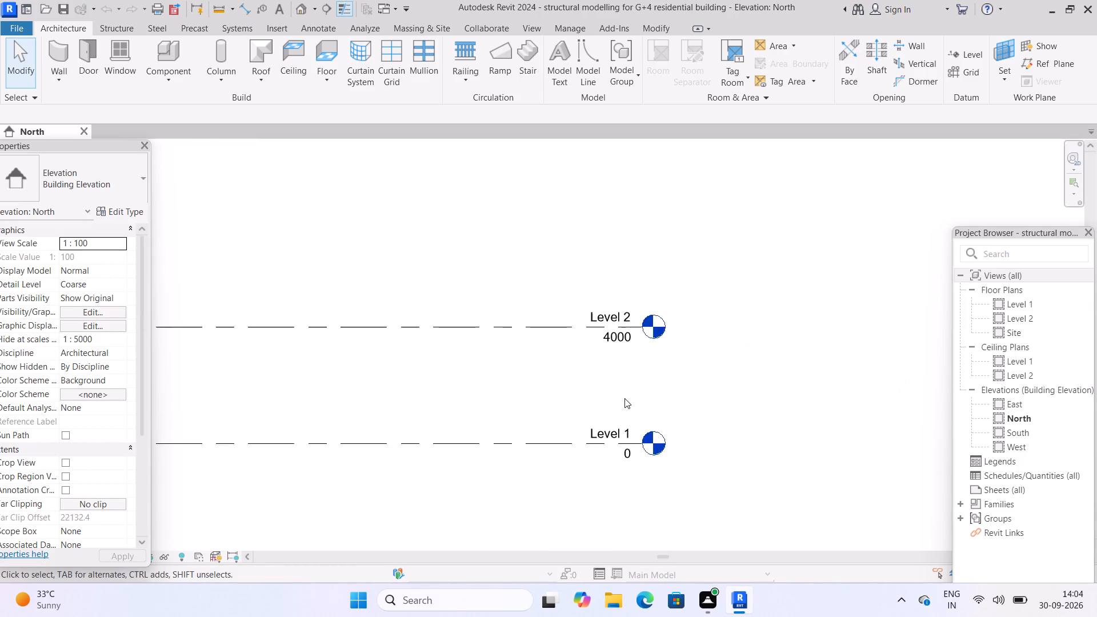
scroll(624, 398, "up", 2)
middle_click_drag(587, 404, 626, 424)
scroll(587, 405, "down", 2)
middle_click_drag(642, 418, 676, 422)
scroll(659, 420, "down", 1)
middle_click_drag(677, 419, 689, 433)
scroll(679, 425, "down", 1)
scroll(688, 424, "up", 3)
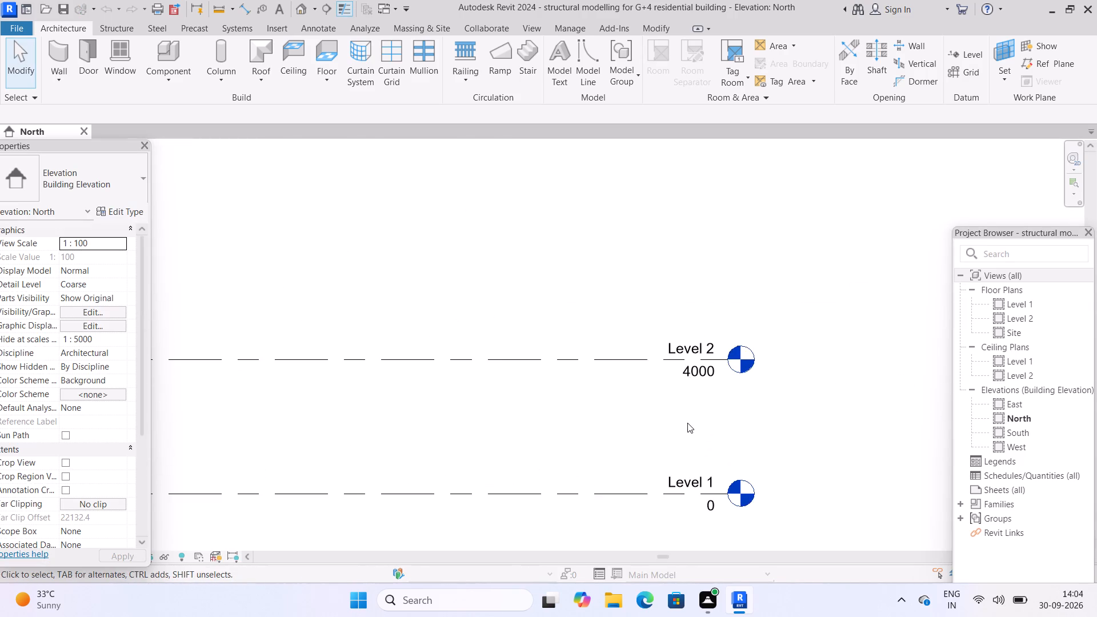
middle_click_drag(670, 419, 827, 372)
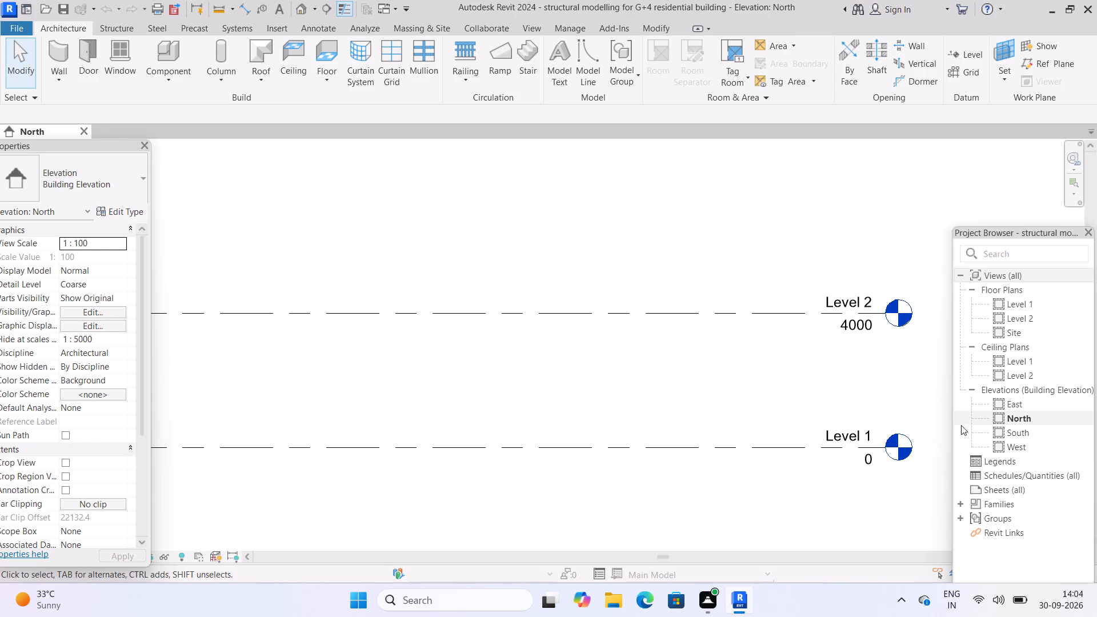
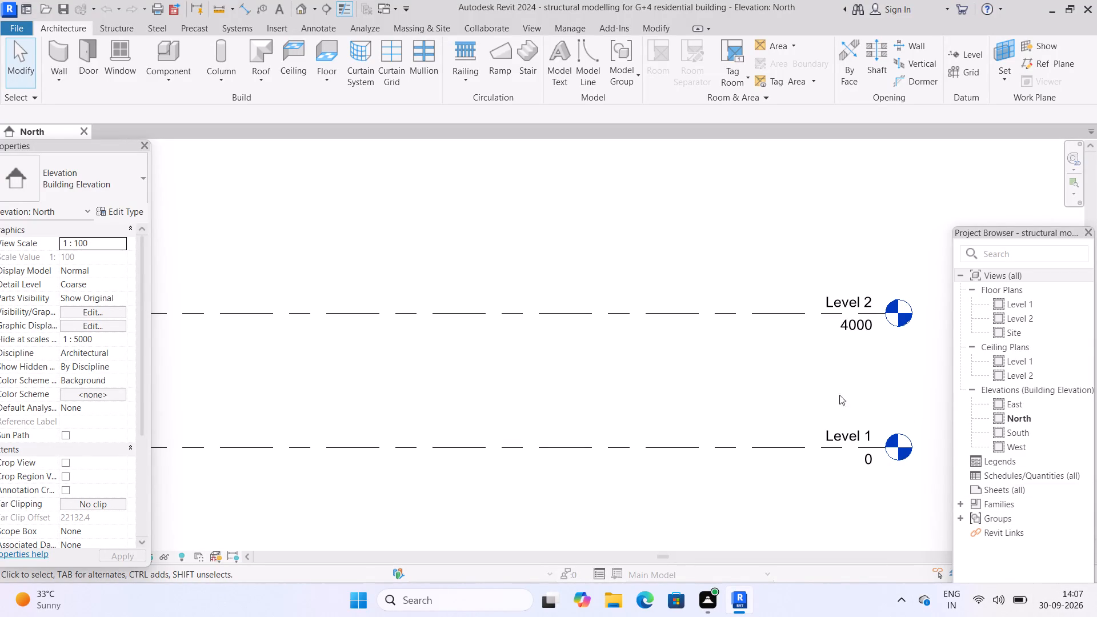
Inspect the name and elevation labels of Level 1 and Level 2 up close in the North elevation.
scroll(869, 443, "up", 6)
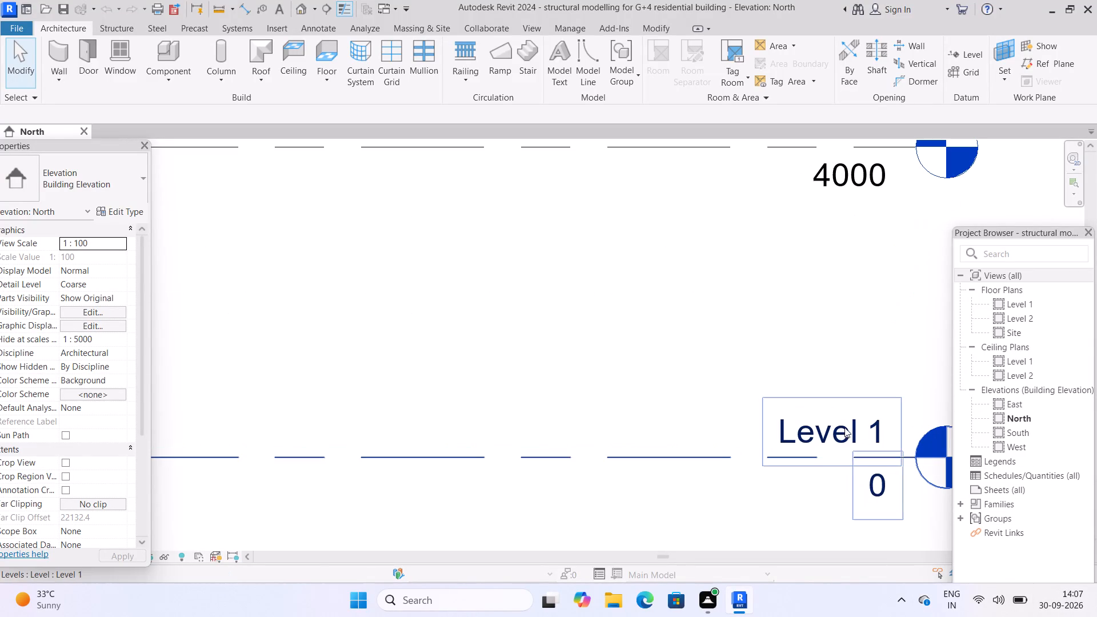
scroll(808, 427, "up", 1)
scroll(807, 427, "down", 6)
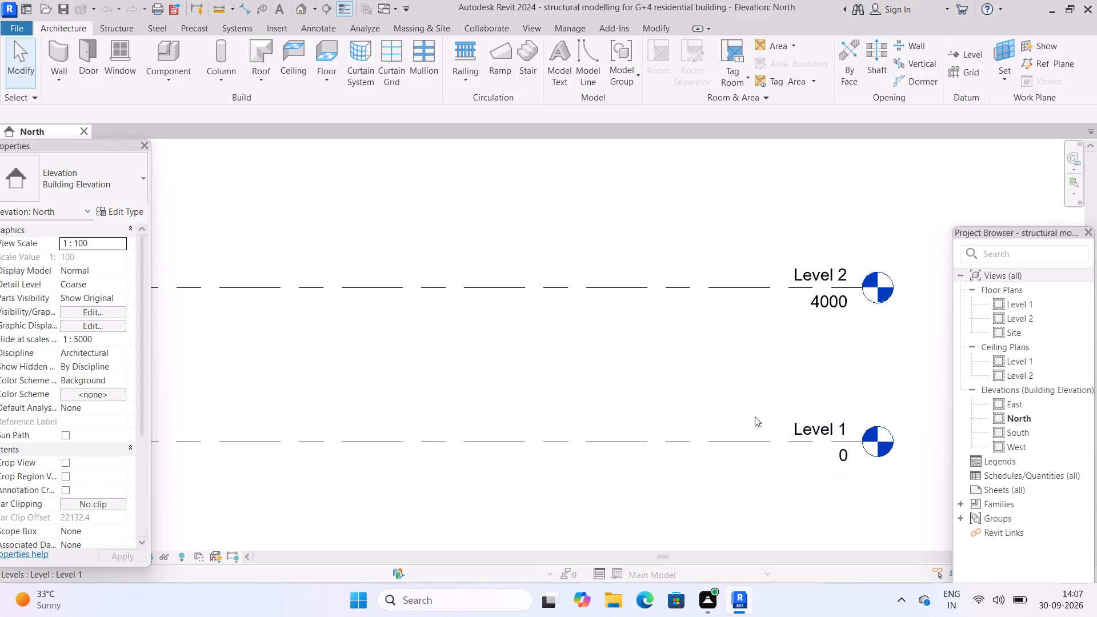
scroll(752, 416, "down", 2)
middle_click_drag(764, 412, 822, 410)
scroll(884, 432, "up", 5)
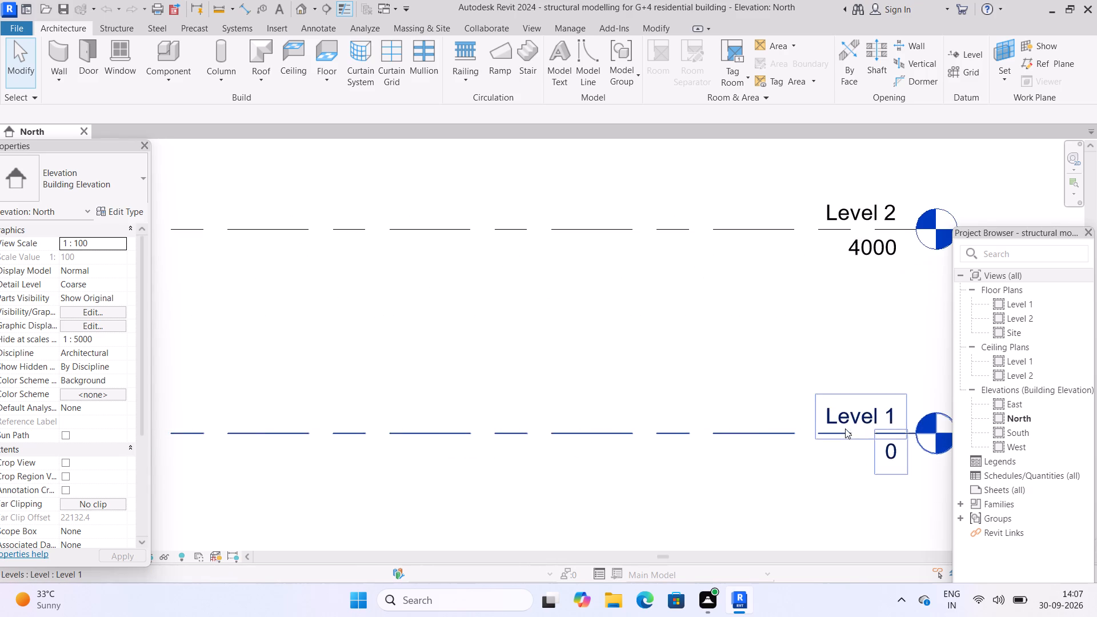
scroll(849, 344, "down", 1)
scroll(826, 396, "down", 3)
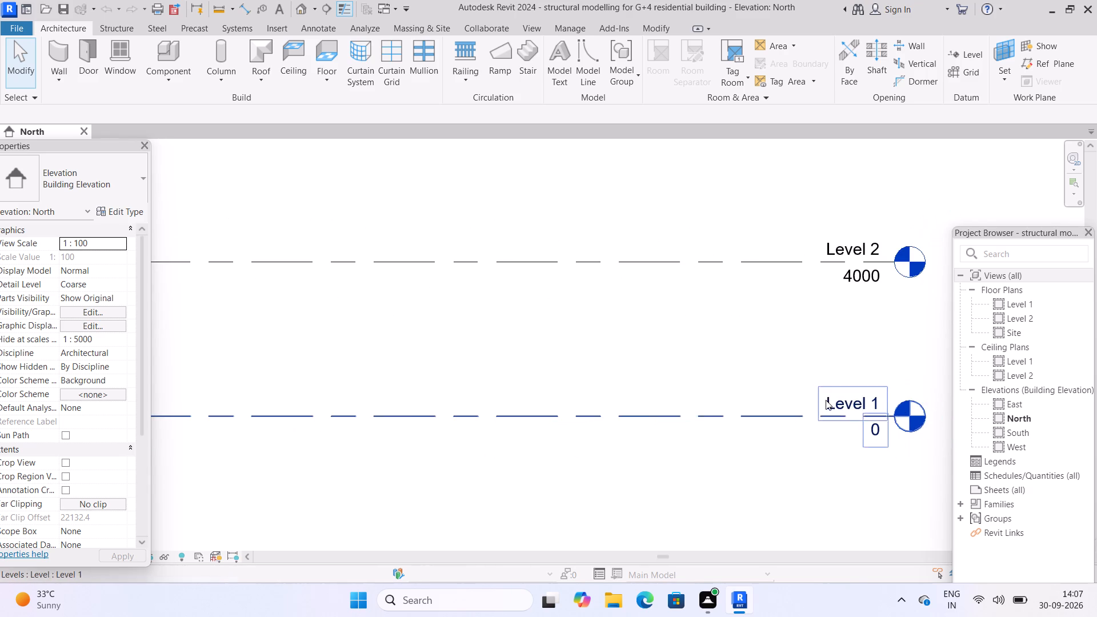
scroll(790, 402, "down", 2)
middle_click_drag(790, 402, 846, 412)
middle_click_drag(788, 403, 778, 405)
scroll(788, 403, "down", 3)
scroll(846, 424, "up", 1)
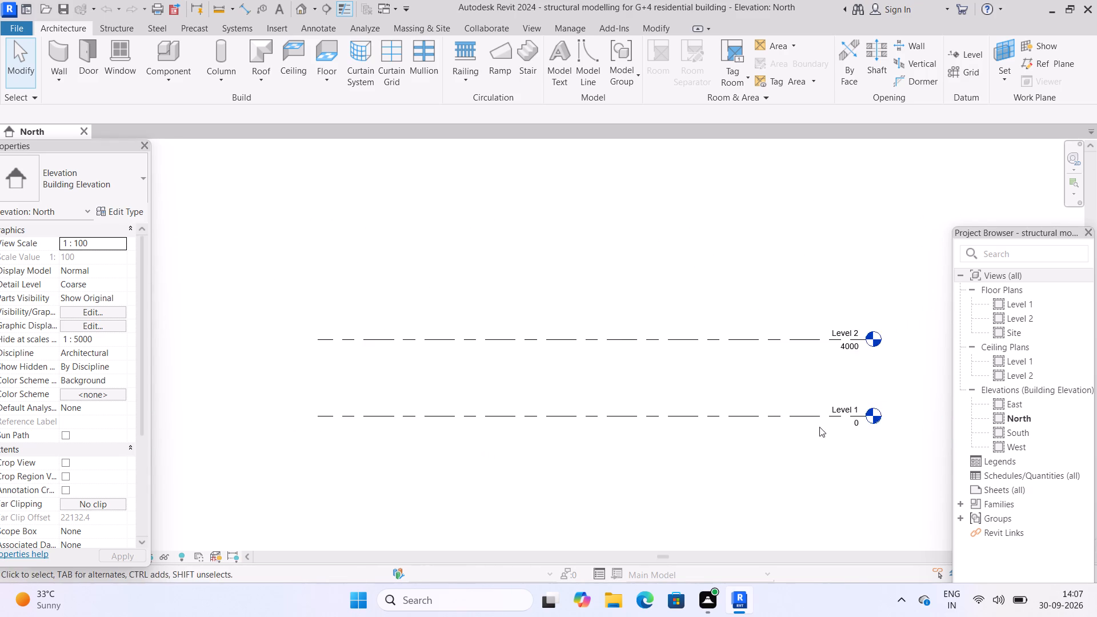
scroll(826, 425, "up", 4)
scroll(847, 290, "up", 7)
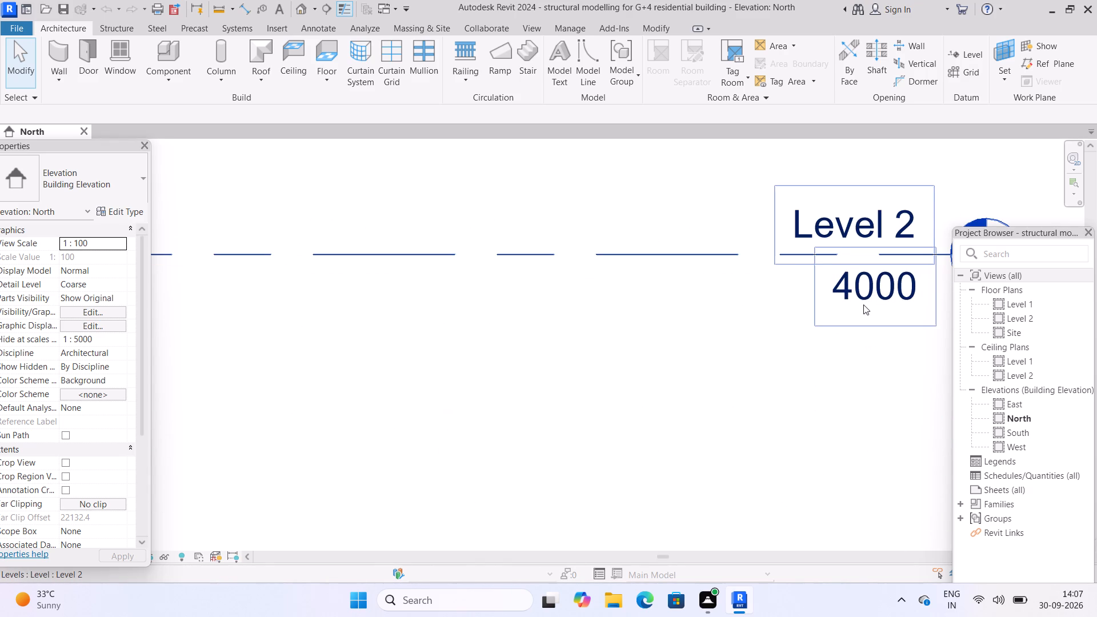
scroll(864, 307, "down", 5)
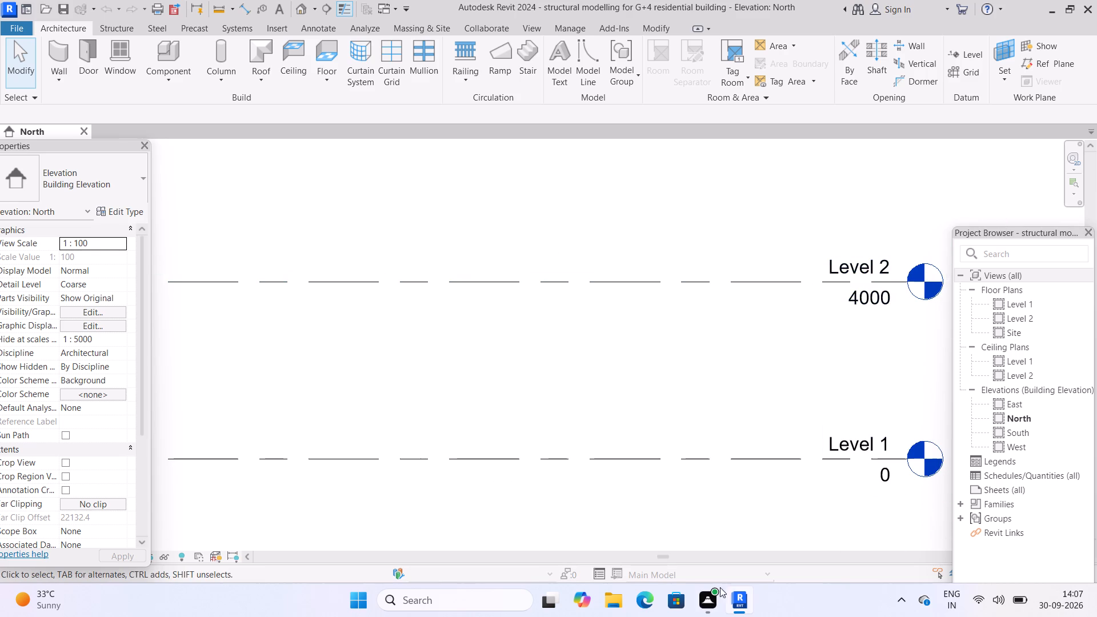
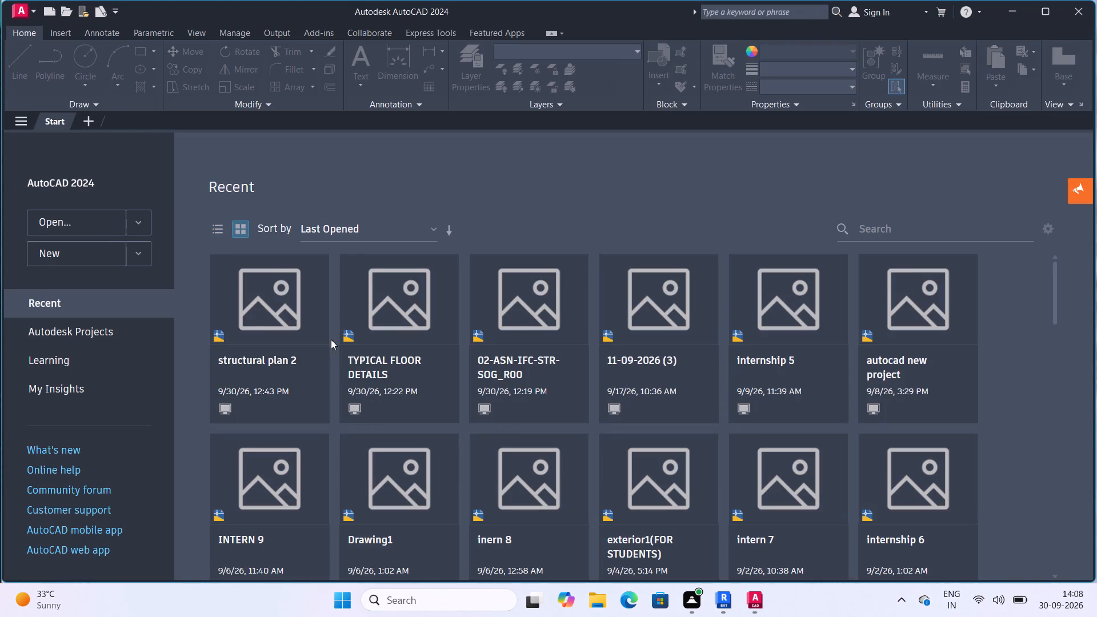
Open the recent drawing structural plan 2 in AutoCAD.
double_click(273, 320)
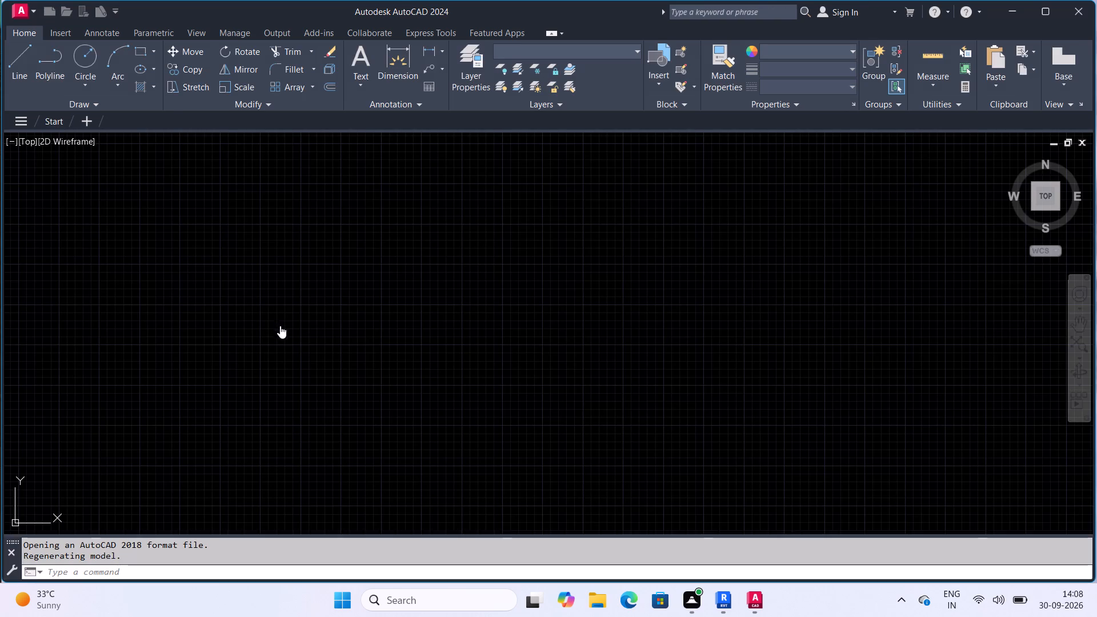
Examine the footing layout plan in the upper row of drawings, including its footing labels, column positions and grid dimensions.
middle_click_drag(739, 333, 717, 443)
scroll(628, 369, "down", 2)
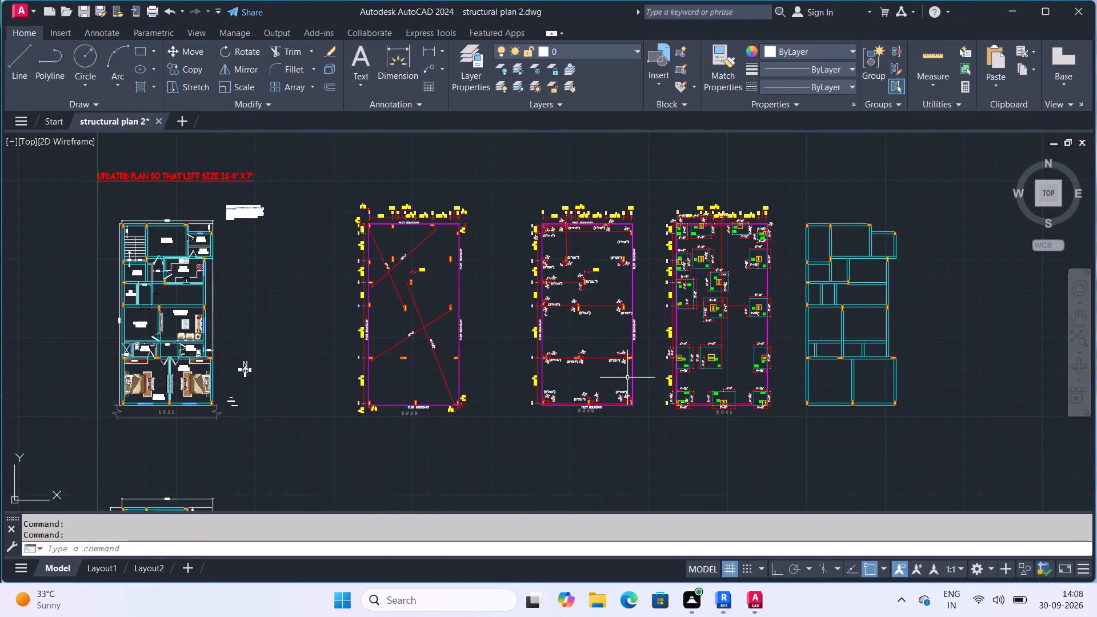
scroll(603, 347, "up", 2)
scroll(646, 383, "up", 1)
scroll(699, 375, "down", 3)
middle_click_drag(670, 368, 594, 357)
scroll(747, 334, "up", 2)
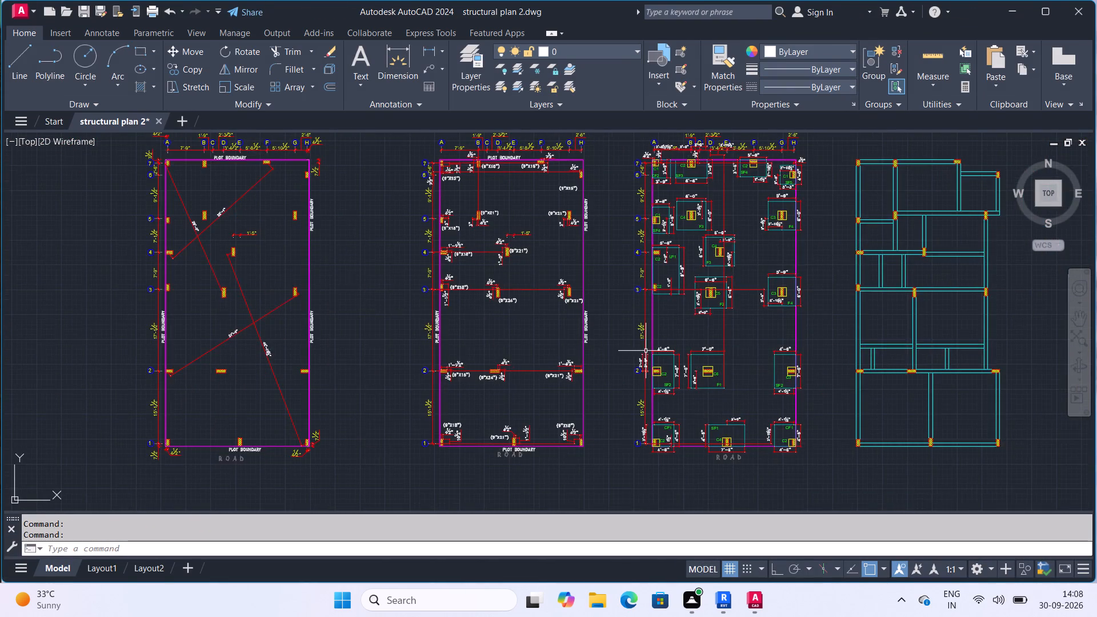
scroll(790, 362, "up", 2)
scroll(679, 374, "up", 3)
scroll(574, 322, "down", 5)
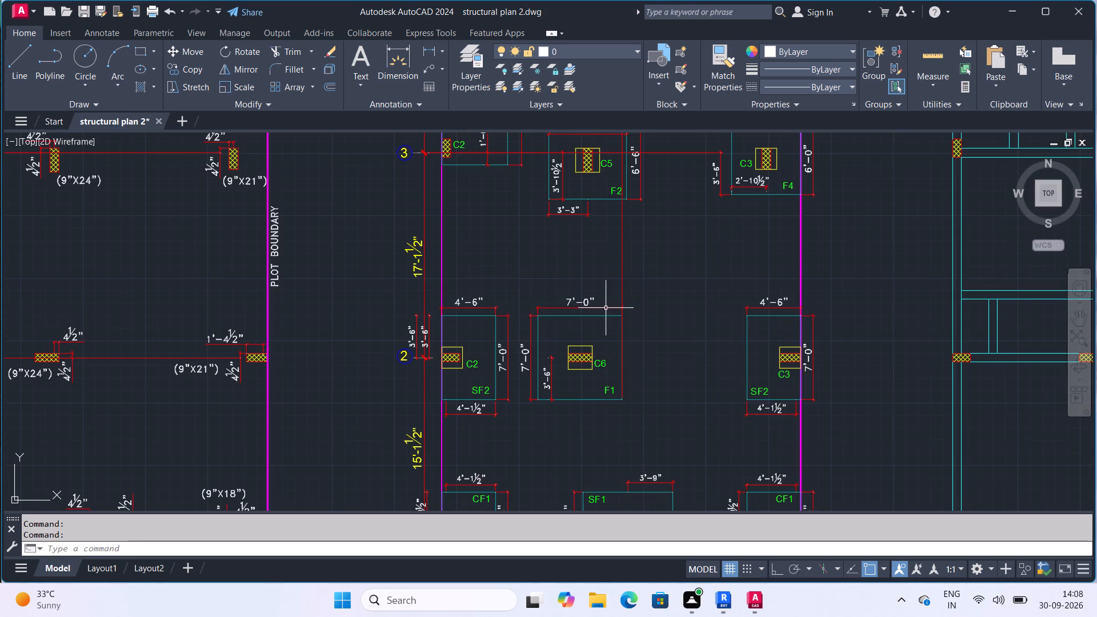
scroll(783, 328, "up", 2)
scroll(782, 327, "down", 1)
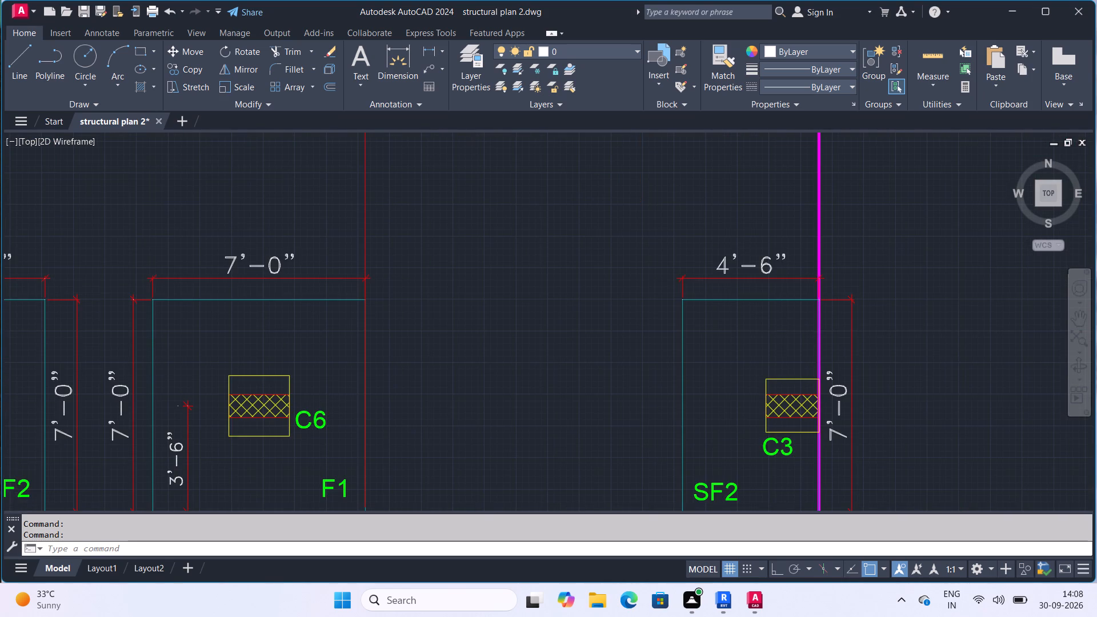
scroll(781, 327, "down", 2)
scroll(736, 312, "down", 2)
middle_click_drag(732, 314, 716, 314)
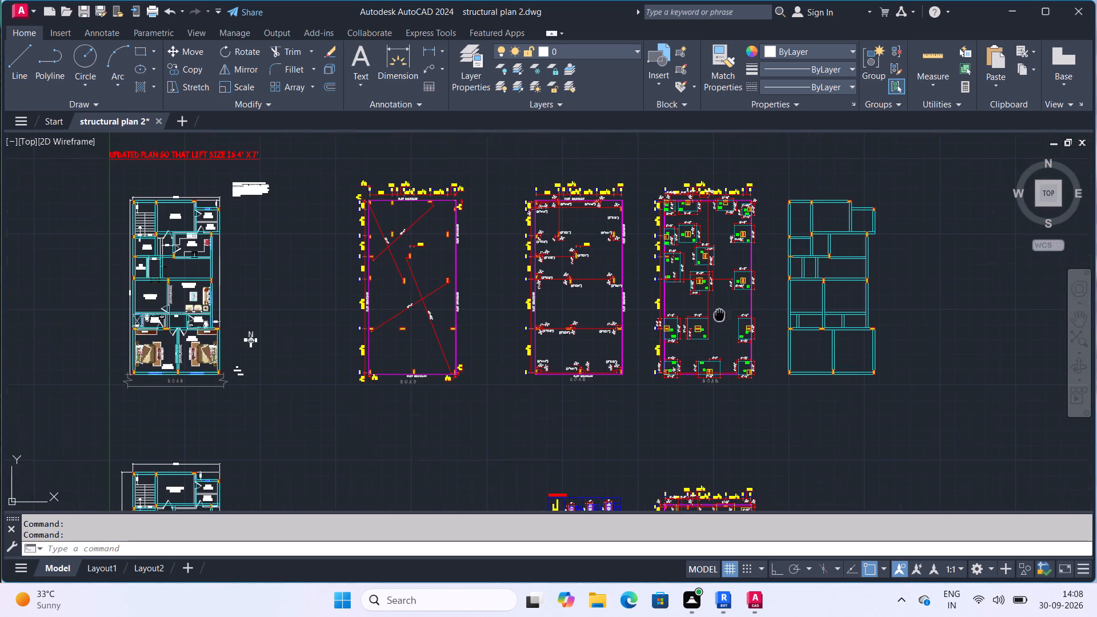
middle_click_drag(716, 314, 717, 314)
scroll(652, 200, "up", 2)
scroll(722, 207, "up", 2)
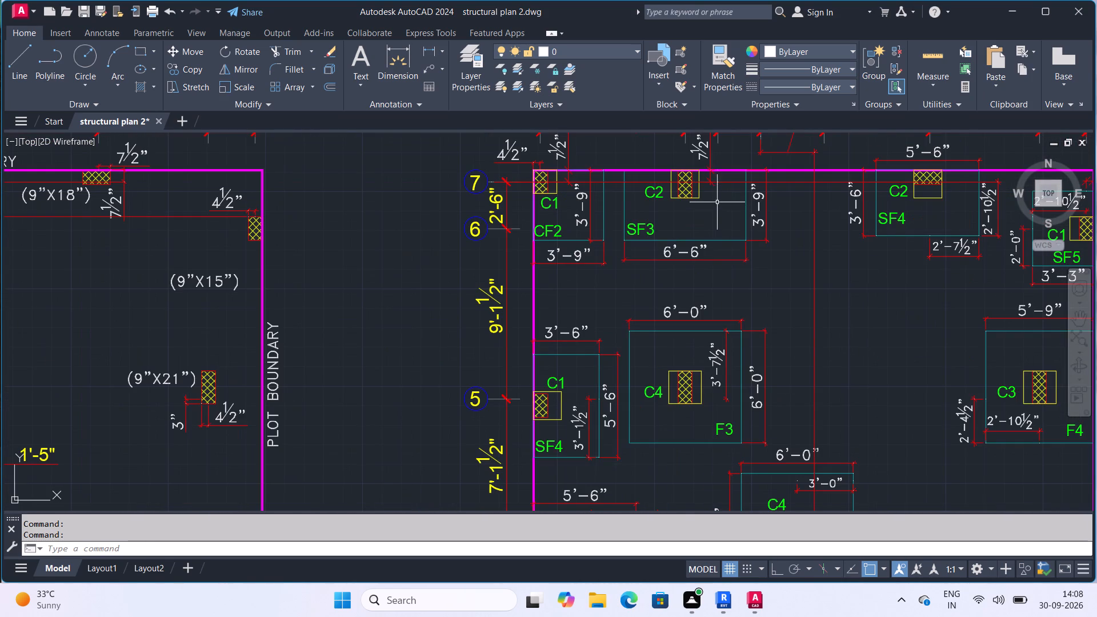
middle_click_drag(885, 286, 680, 230)
scroll(756, 265, "down", 2)
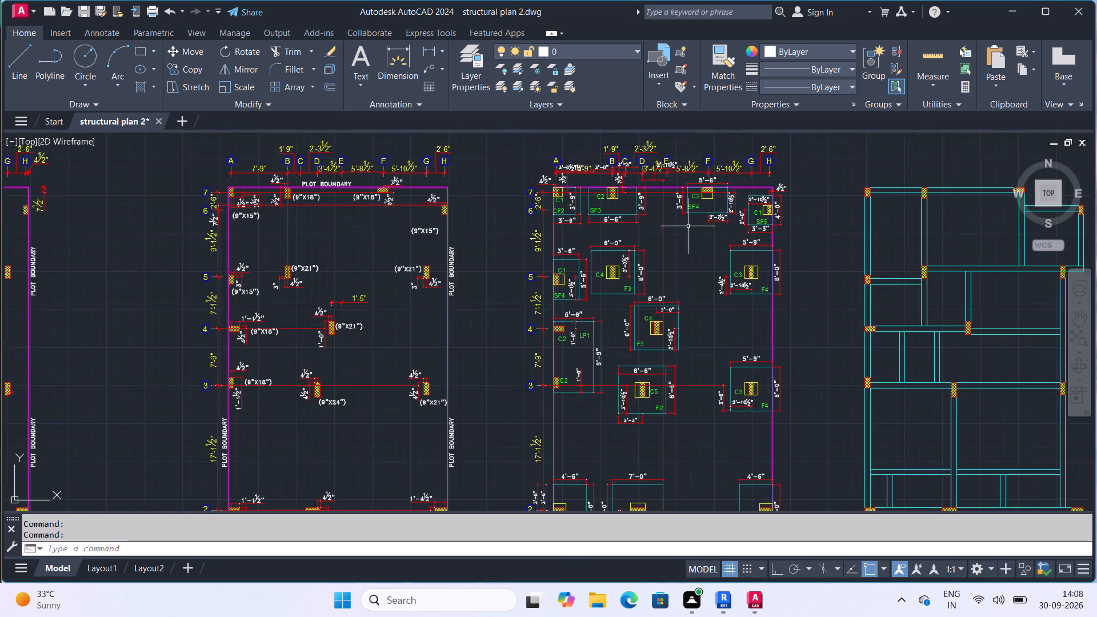
Find and read the isolated footing schedule and details table below the layout plans.
scroll(691, 227, "down", 4)
scroll(429, 333, "up", 3)
middle_click_drag(660, 316, 297, 311)
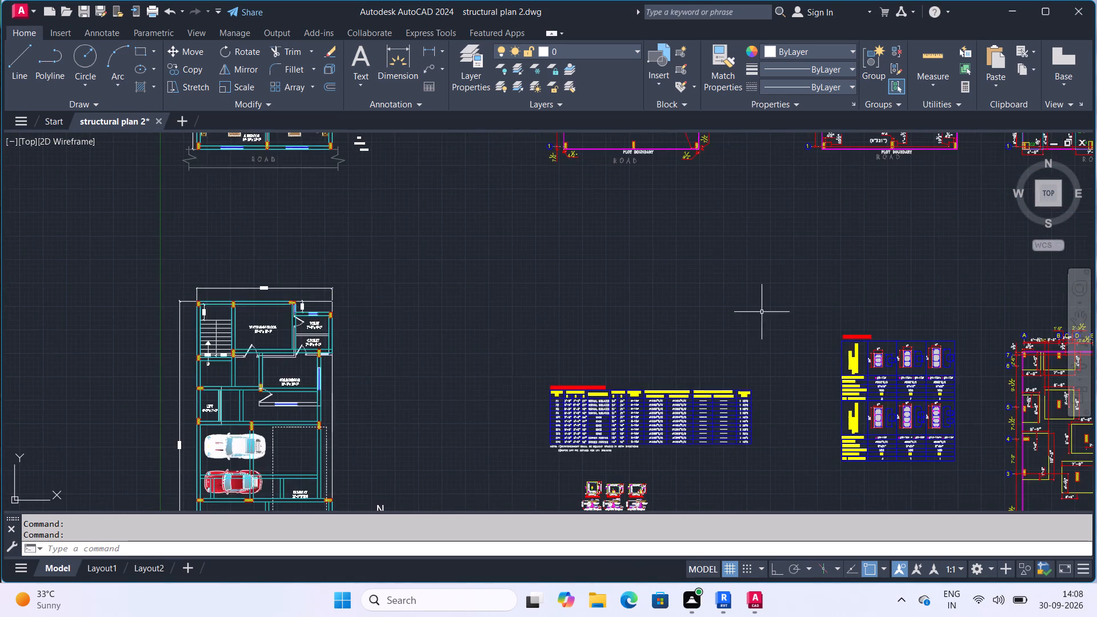
scroll(761, 314, "up", 3)
middle_click_drag(680, 315, 651, 173)
scroll(664, 261, "down", 2)
scroll(630, 374, "up", 2)
middle_click_drag(621, 346, 766, 261)
scroll(764, 277, "down", 1)
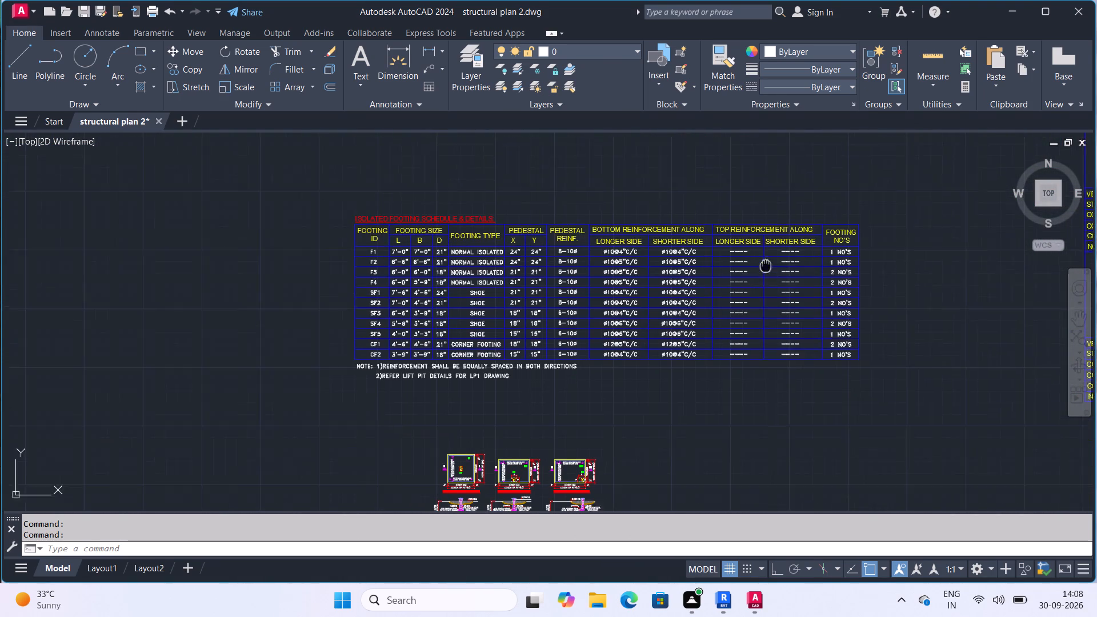
middle_click_drag(766, 261, 766, 262)
middle_click_drag(891, 313, 502, 318)
scroll(453, 361, "up", 1)
Examine the typical plans and sections of the isolated, shoe and corner footings, including pedestal, plinth level and depth notes.
middle_click_drag(453, 361, 775, 151)
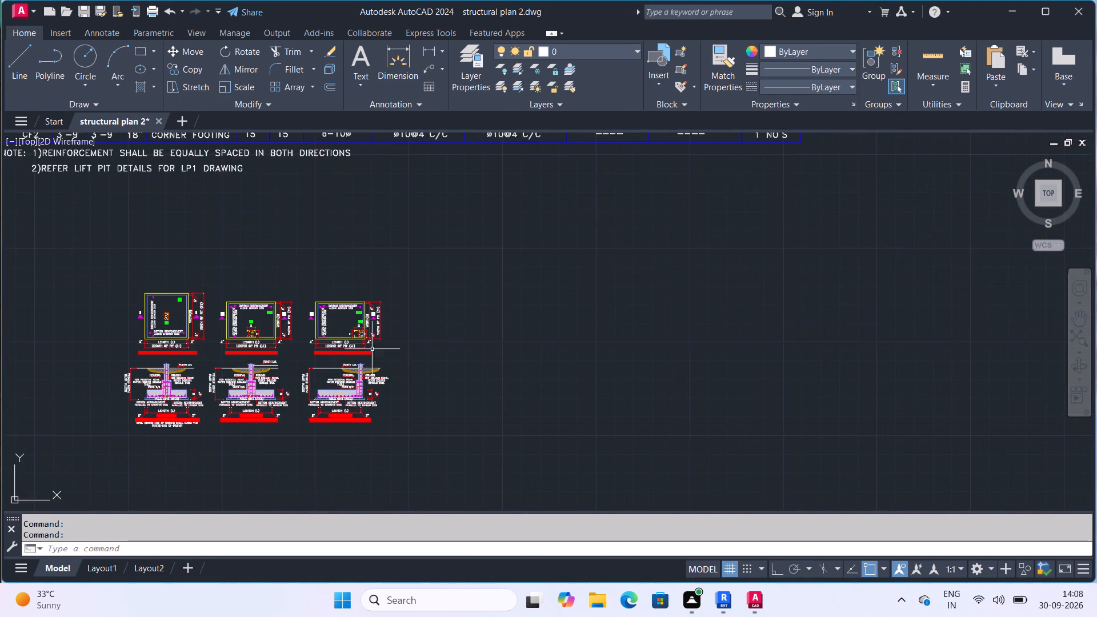
middle_click_drag(369, 354, 766, 273)
scroll(725, 271, "up", 2)
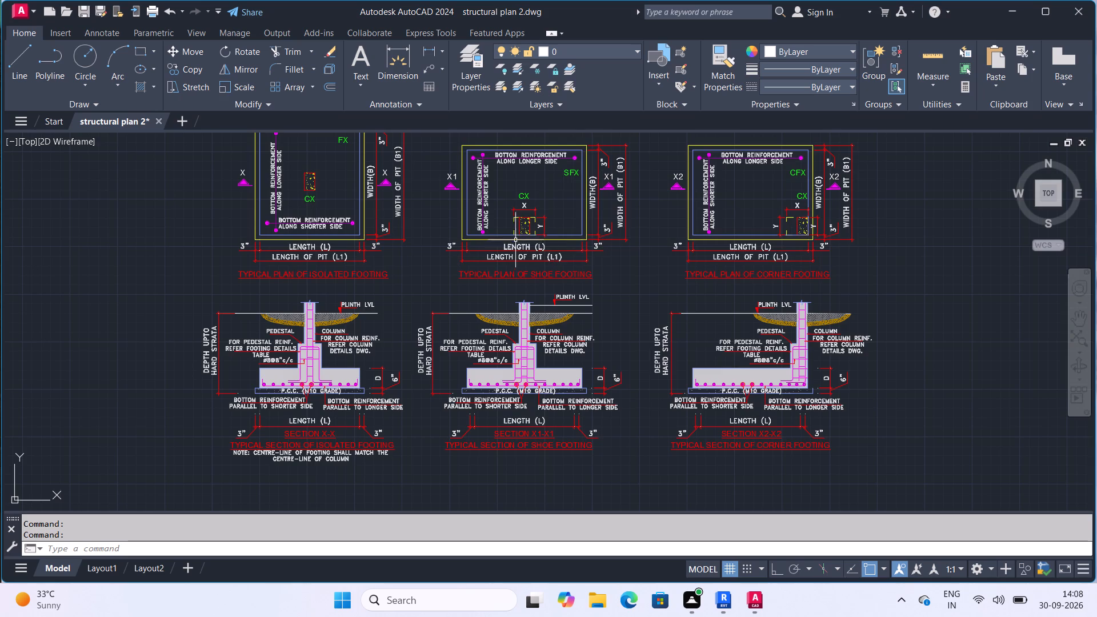
scroll(538, 233, "up", 2)
middle_click_drag(572, 249, 892, 330)
scroll(676, 282, "down", 2)
scroll(659, 285, "up", 3)
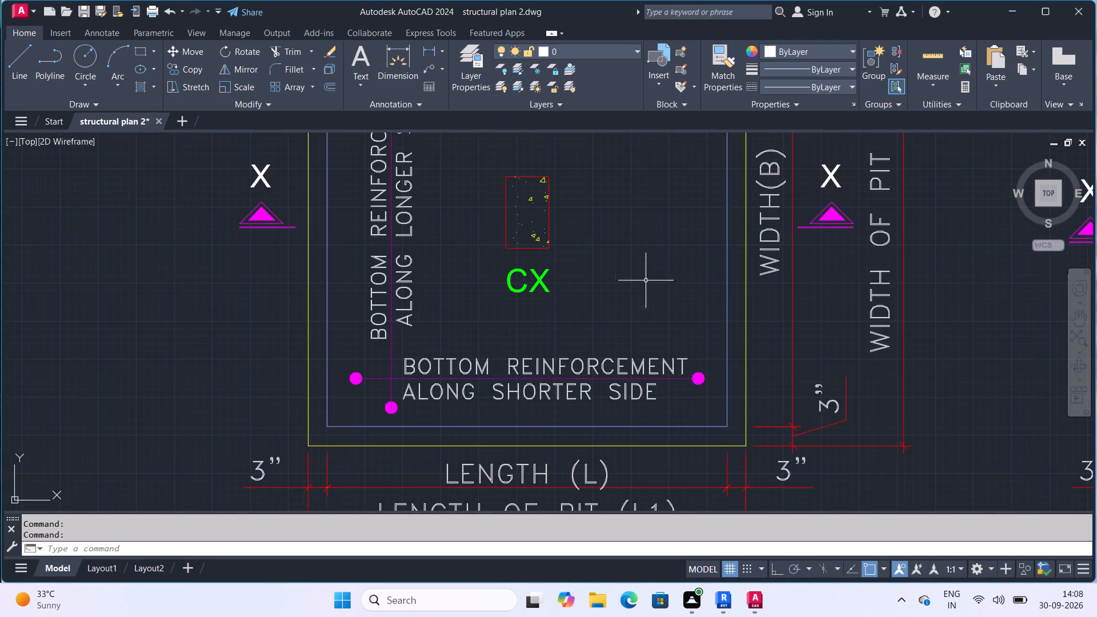
scroll(735, 301, "down", 3)
middle_click_drag(847, 339, 702, 320)
scroll(836, 340, "down", 2)
scroll(836, 358, "up", 3)
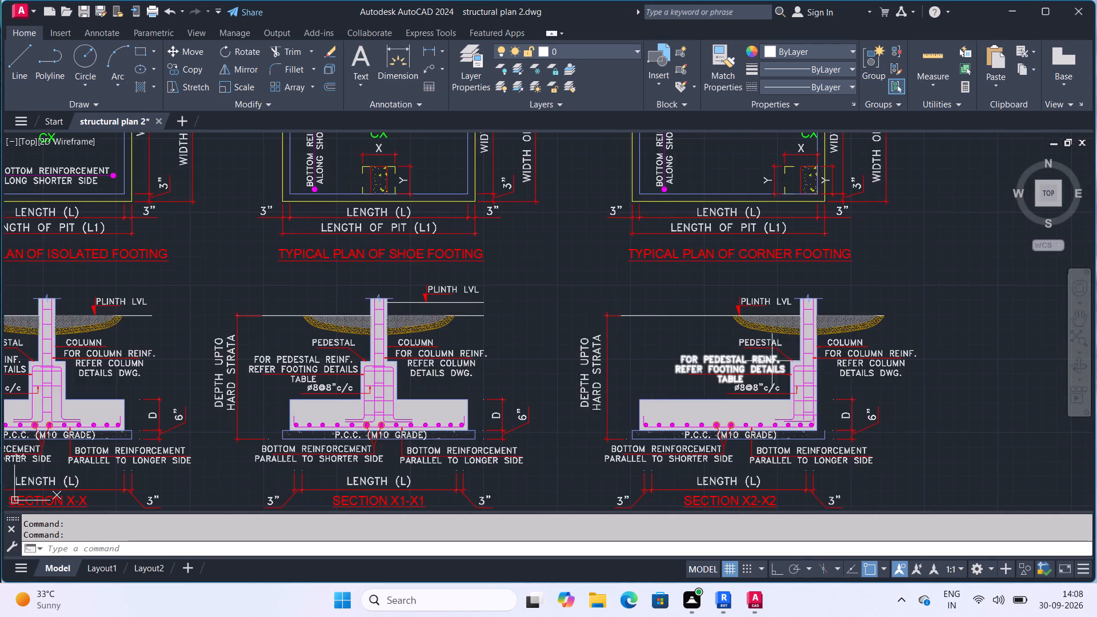
scroll(783, 358, "up", 5)
scroll(832, 336, "down", 6)
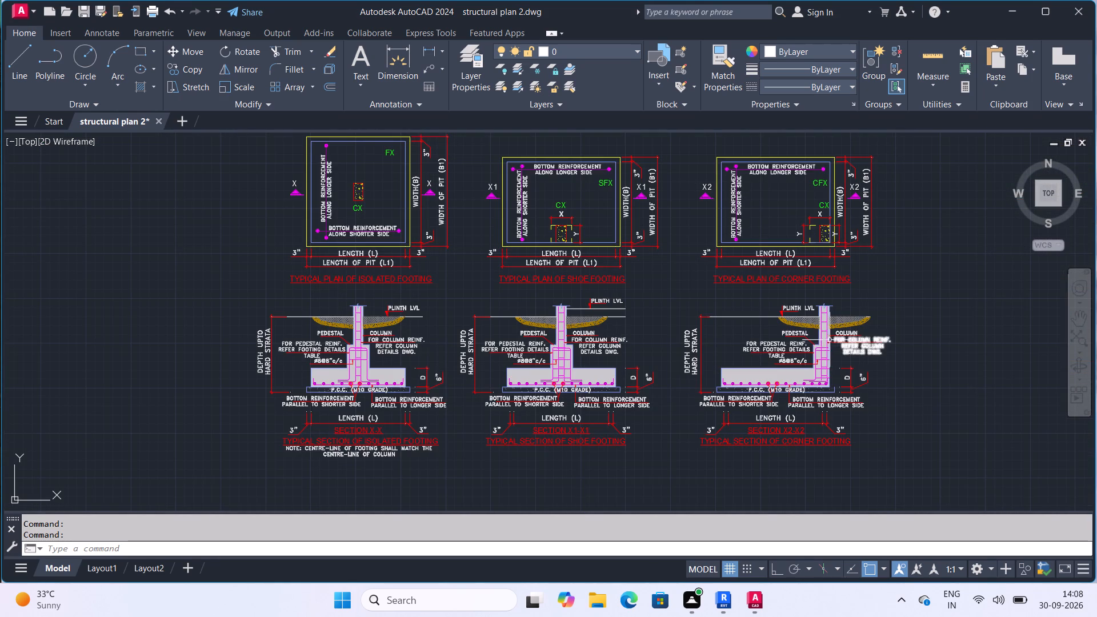
scroll(545, 355, "up", 3)
scroll(602, 339, "down", 3)
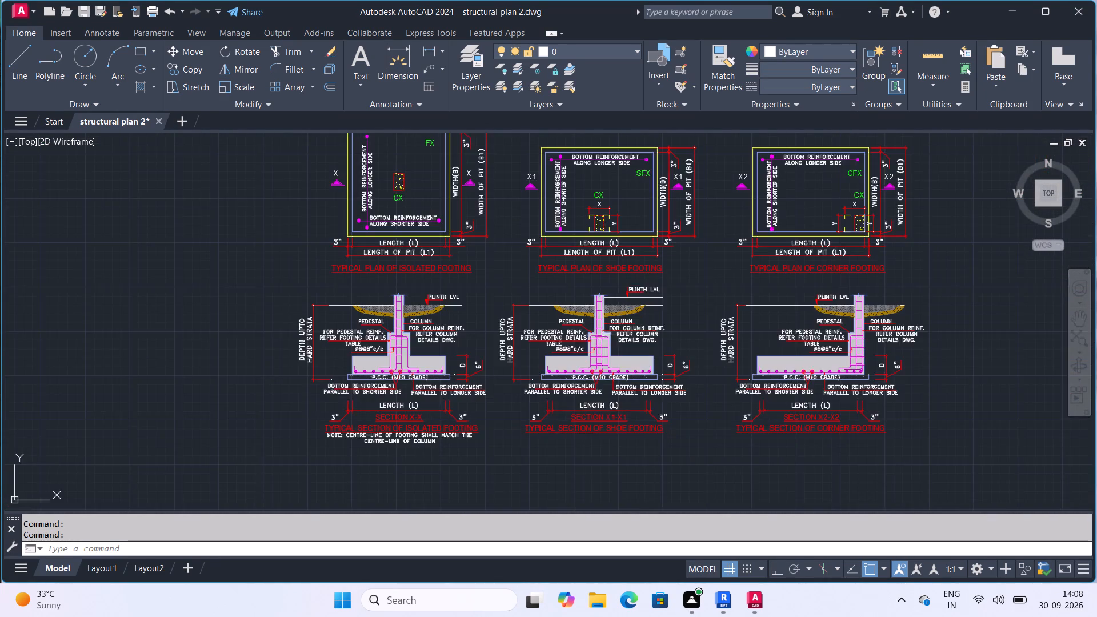
scroll(603, 334, "up", 6)
scroll(591, 343, "down", 7)
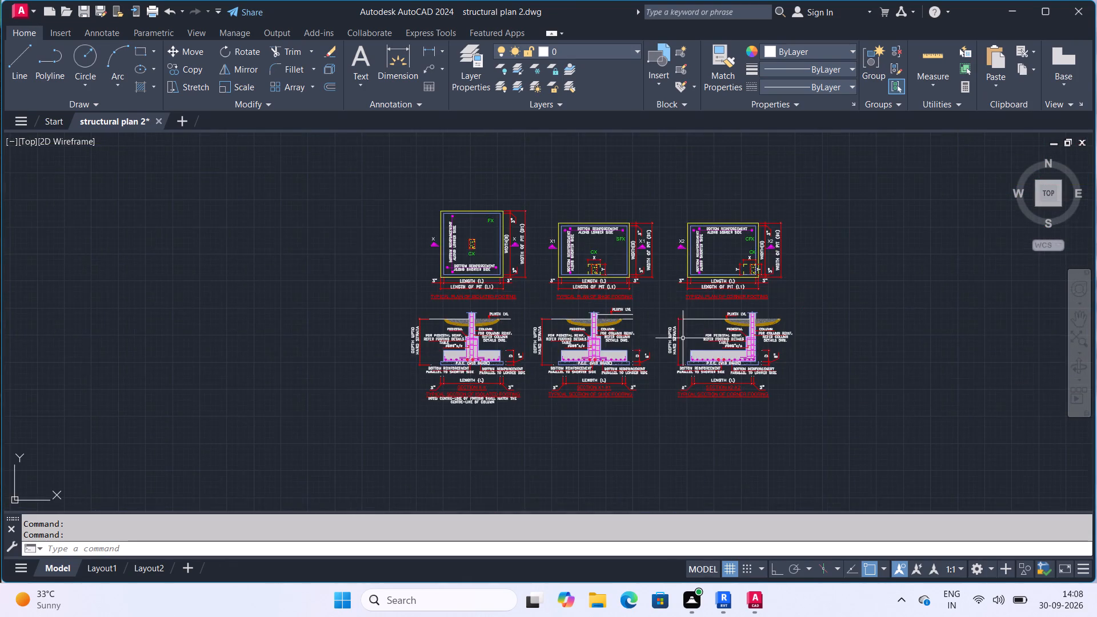
scroll(431, 339, "up", 3)
scroll(607, 348, "up", 3)
scroll(671, 334, "down", 7)
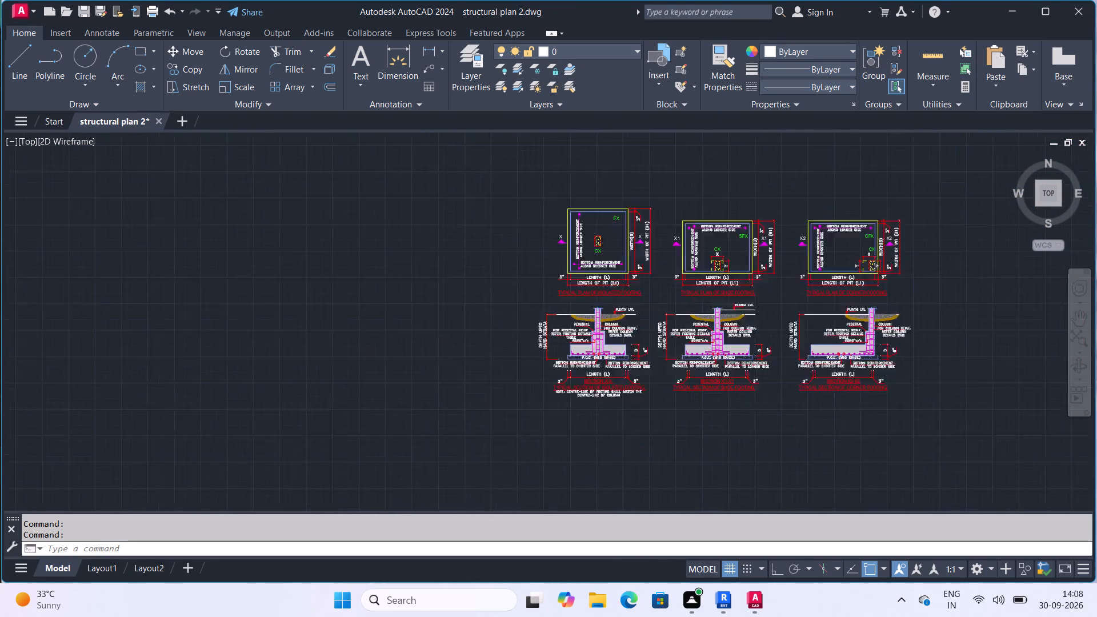
Look over the column details table beside the footing schedule.
middle_click_drag(878, 323, 579, 368)
scroll(626, 414, "down", 2)
middle_click_drag(627, 426, 631, 441)
middle_click_drag(699, 313, 647, 407)
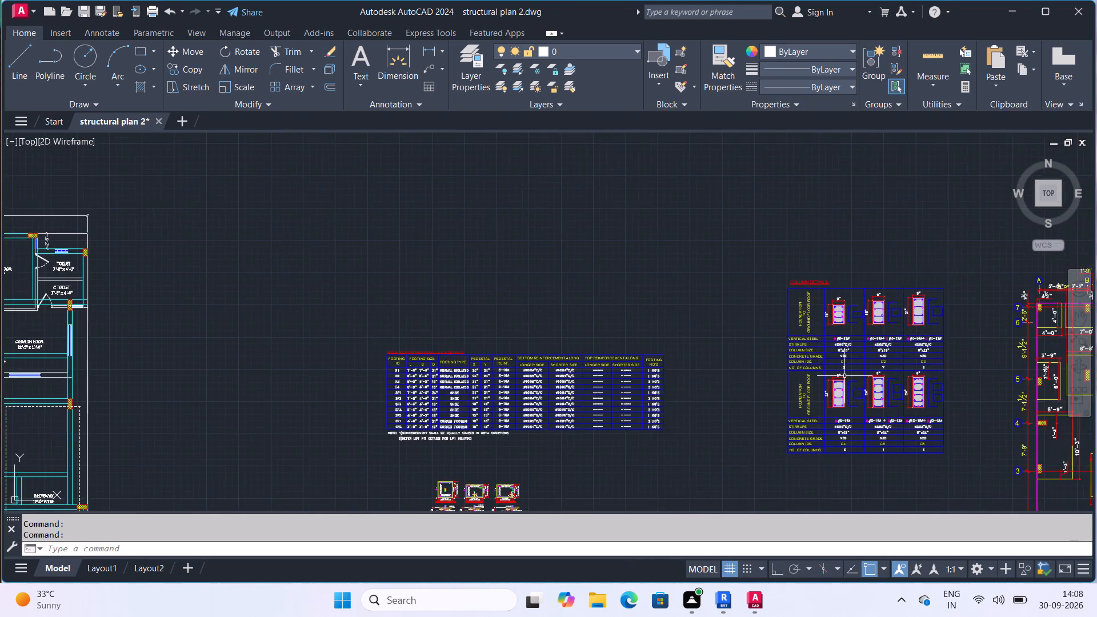
scroll(858, 383, "up", 3)
middle_click_drag(771, 360, 476, 338)
scroll(492, 335, "down", 2)
Examine the footing layout plan again, focusing on the footings near the road along grid lines 1 and 2.
middle_click_drag(616, 298, 583, 349)
scroll(588, 339, "down", 3)
scroll(688, 327, "up", 1)
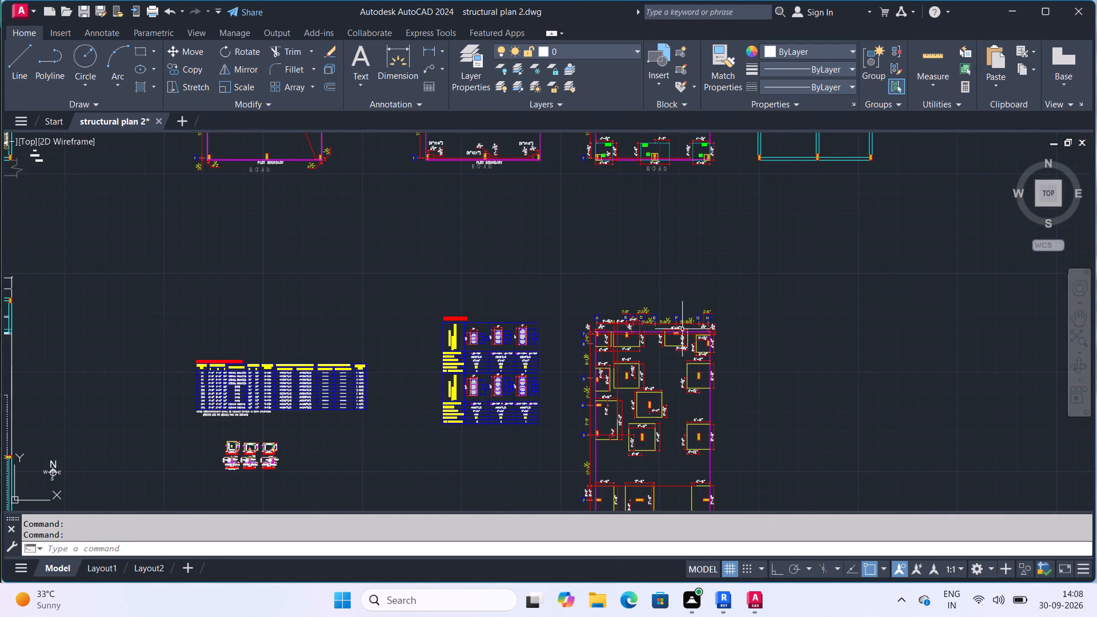
scroll(635, 336, "up", 3)
middle_click_drag(644, 314, 664, 375)
scroll(662, 363, "down", 3)
middle_click_drag(670, 282, 691, 383)
scroll(685, 289, "up", 3)
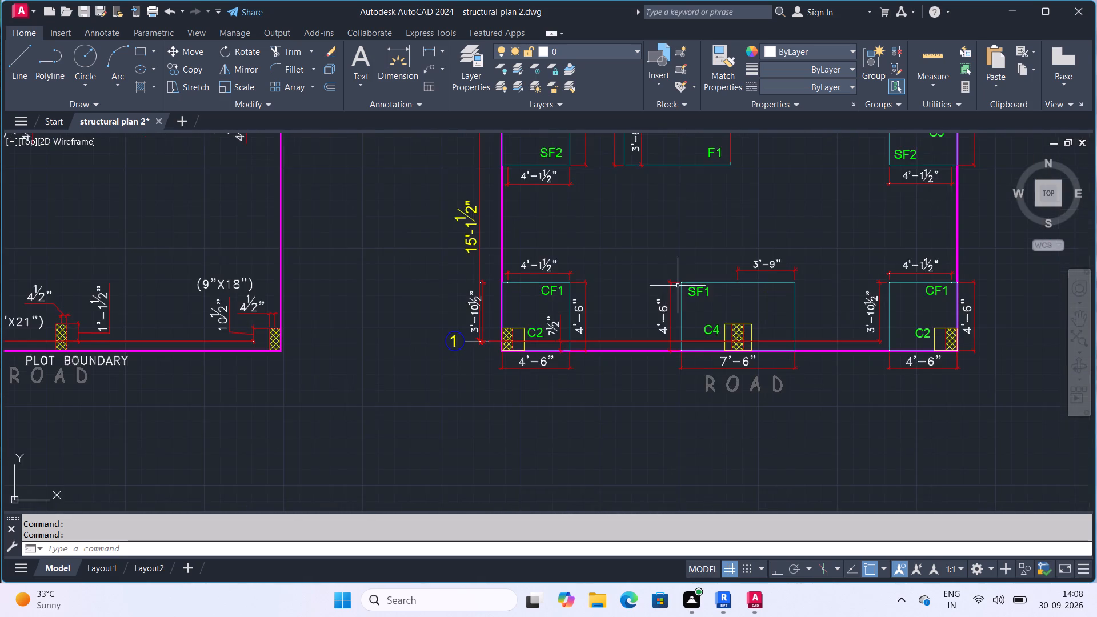
middle_click_drag(644, 291, 688, 356)
scroll(647, 330, "down", 1)
middle_click_drag(691, 364, 693, 378)
scroll(774, 341, "down", 1)
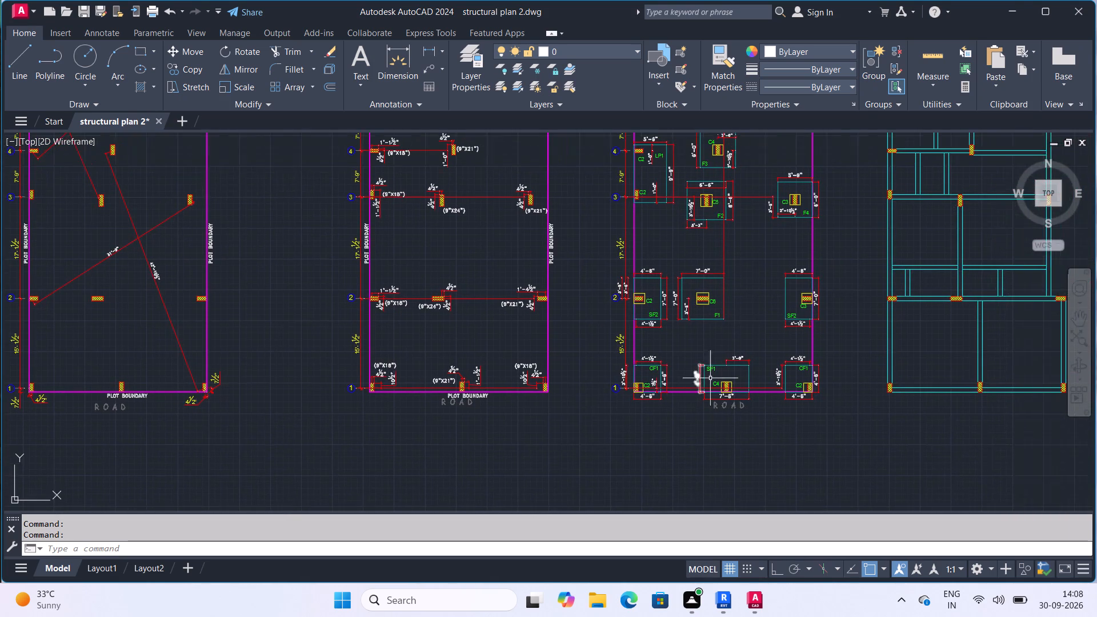
scroll(738, 376, "up", 3)
scroll(687, 351, "down", 3)
middle_click_drag(663, 341, 662, 387)
scroll(657, 367, "down", 1)
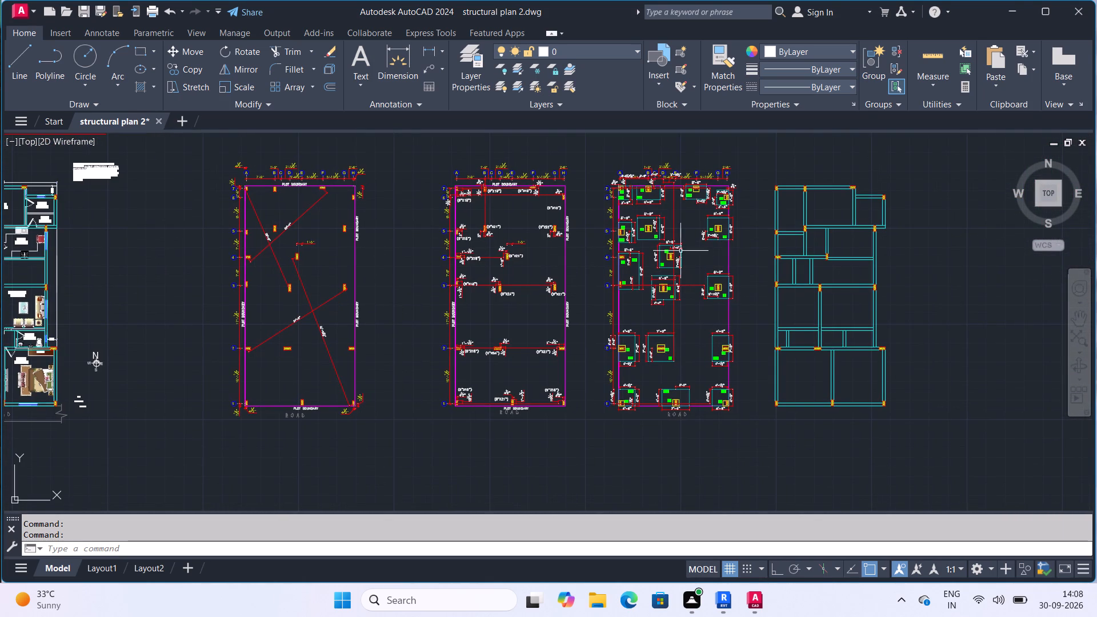
Examine the footings, columns and grid spacings between grid lines 3 and 7 of the footing layout plan.
scroll(640, 200, "up", 3)
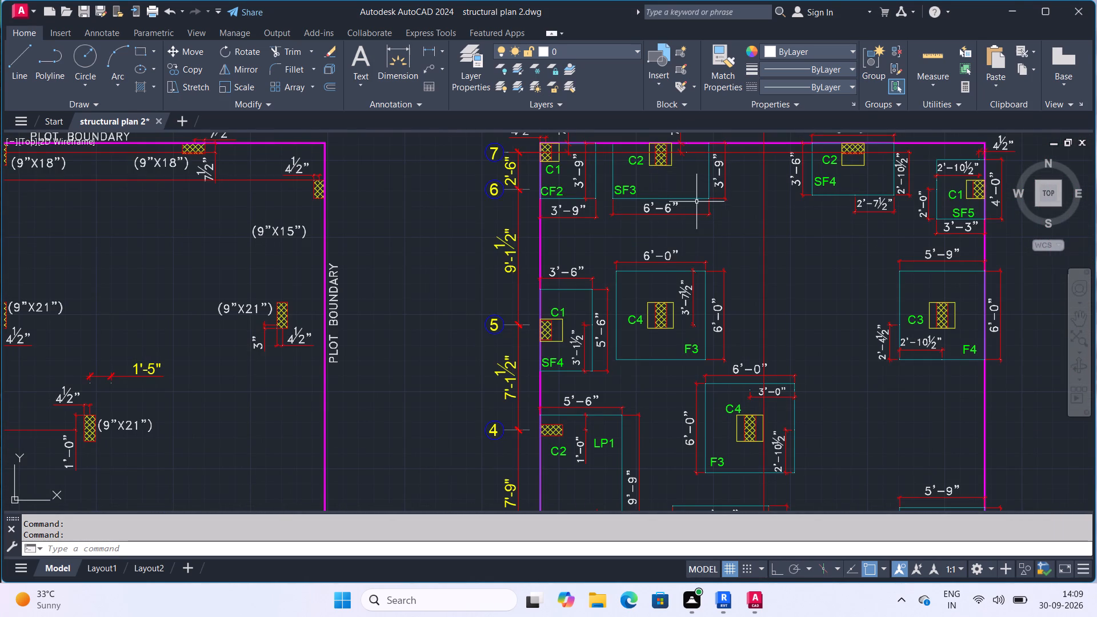
scroll(682, 228, "down", 1)
middle_click(682, 231)
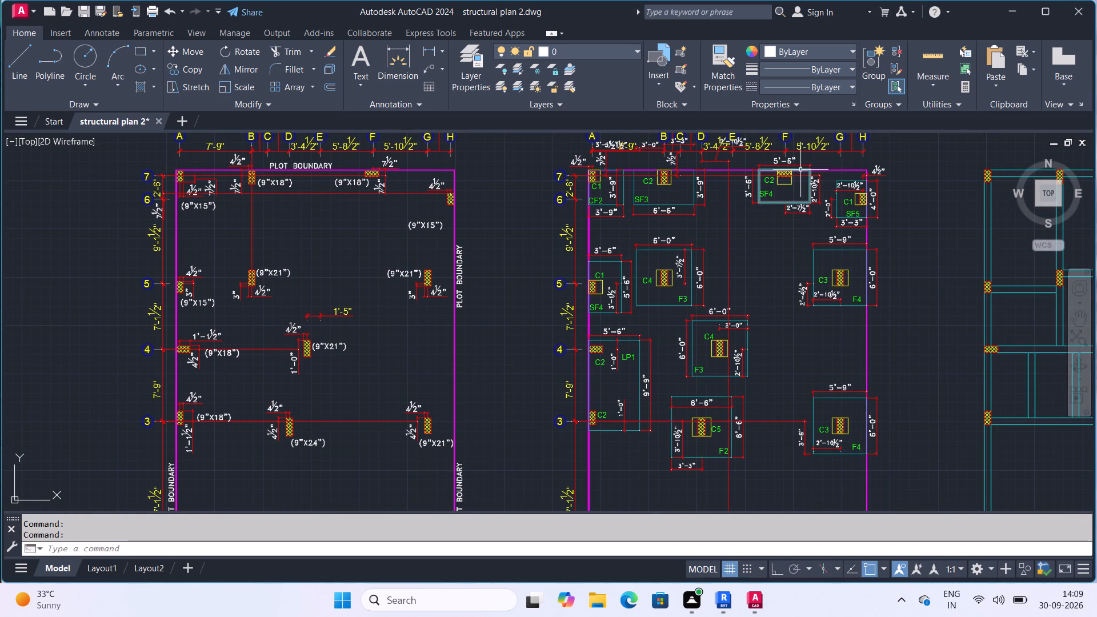
scroll(785, 172, "up", 3)
scroll(760, 184, "down", 4)
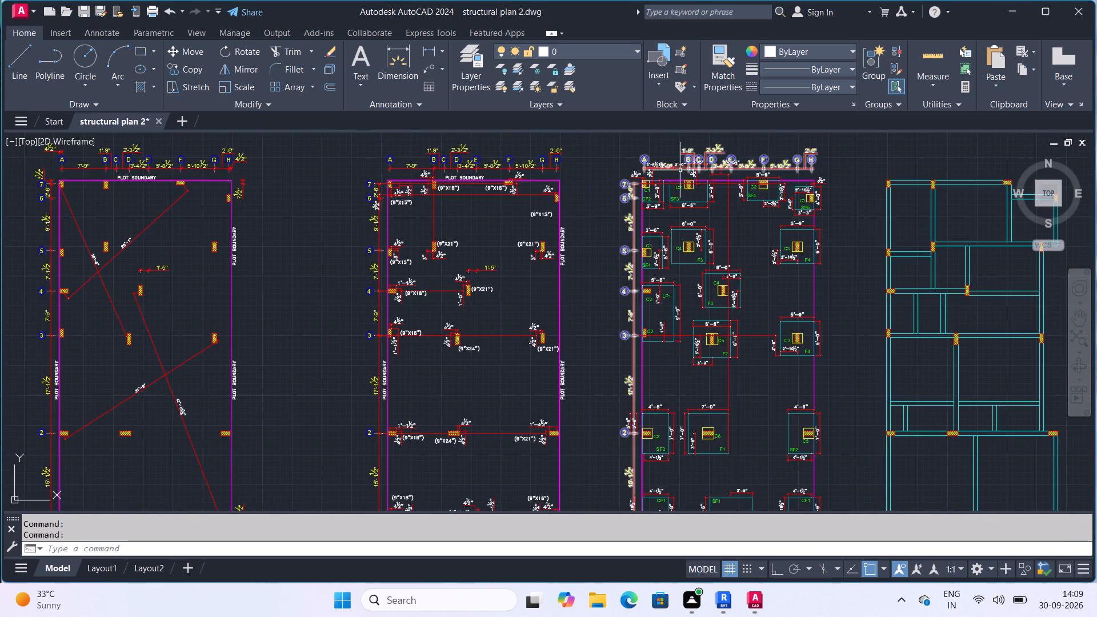
scroll(652, 167, "up", 3)
scroll(648, 198, "down", 6)
scroll(644, 215, "up", 3)
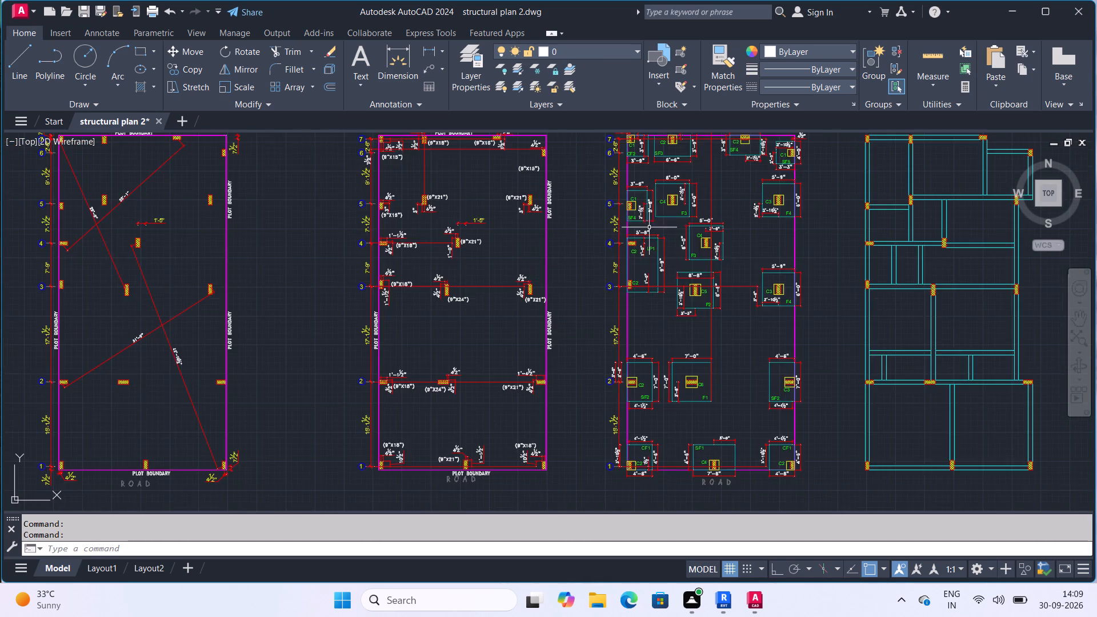
scroll(702, 242, "down", 3)
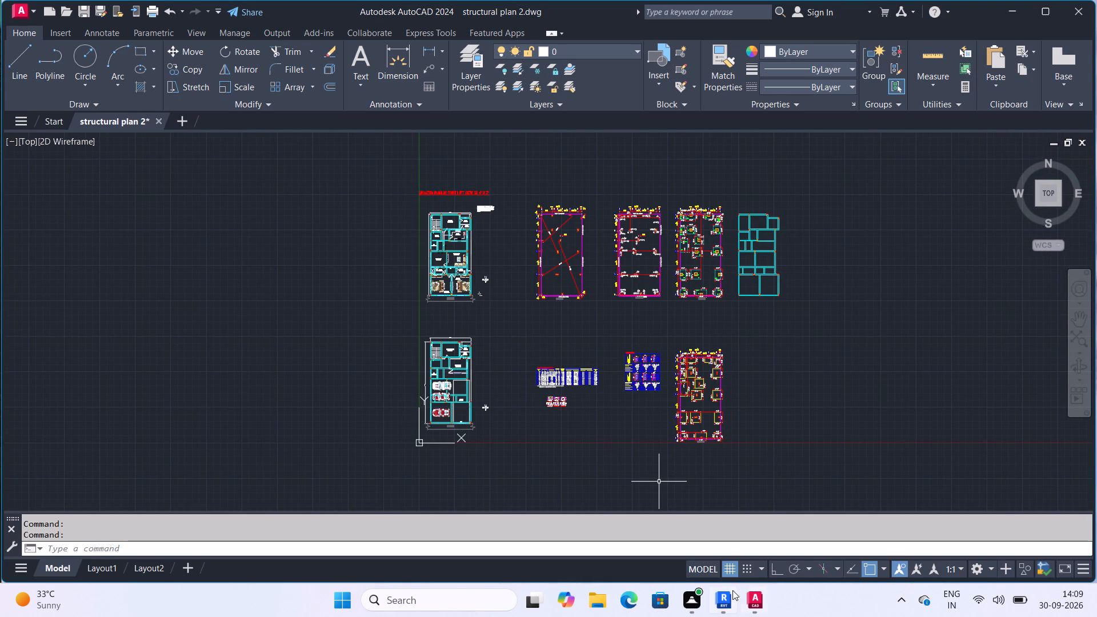
Read the column details table for the column sizes, reinforcement and column IDs.
scroll(679, 358, "up", 3)
scroll(539, 375, "up", 3)
middle_click_drag(539, 375, 552, 363)
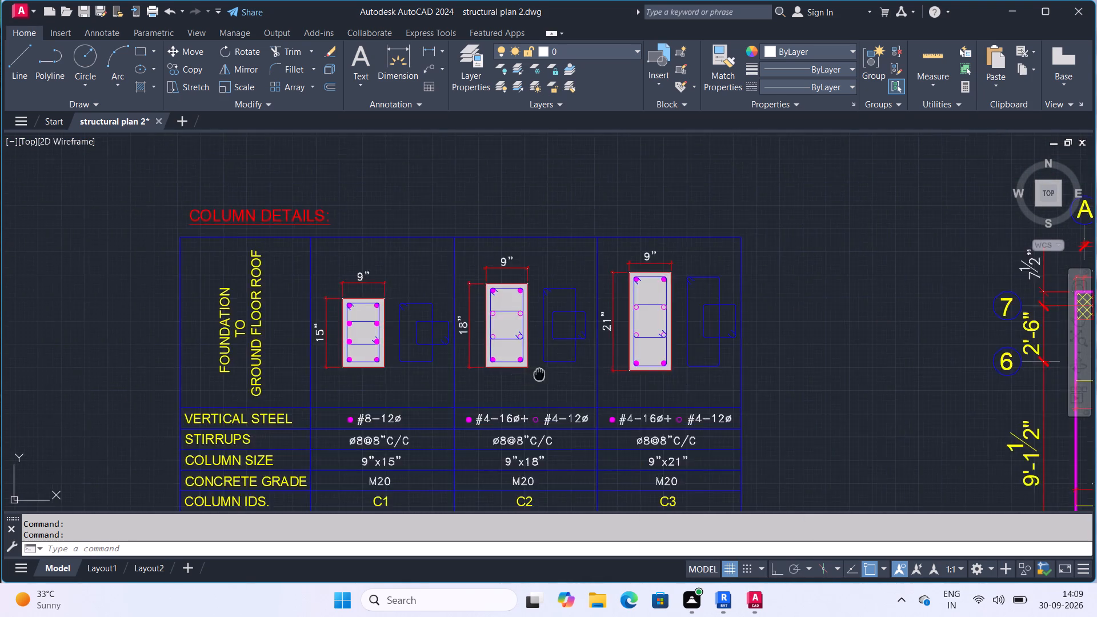
middle_click_drag(552, 363, 814, 221)
middle_click_drag(630, 301, 793, 216)
scroll(660, 276, "down", 2)
scroll(451, 331, "up", 3)
Review the footing sizes, types and pedestal dimensions in the isolated footing schedule, cross-checking the column sizes in the column details table.
middle_click_drag(450, 319, 938, 255)
middle_click_drag(541, 308, 724, 306)
scroll(683, 308, "down", 1)
middle_click_drag(603, 297, 720, 325)
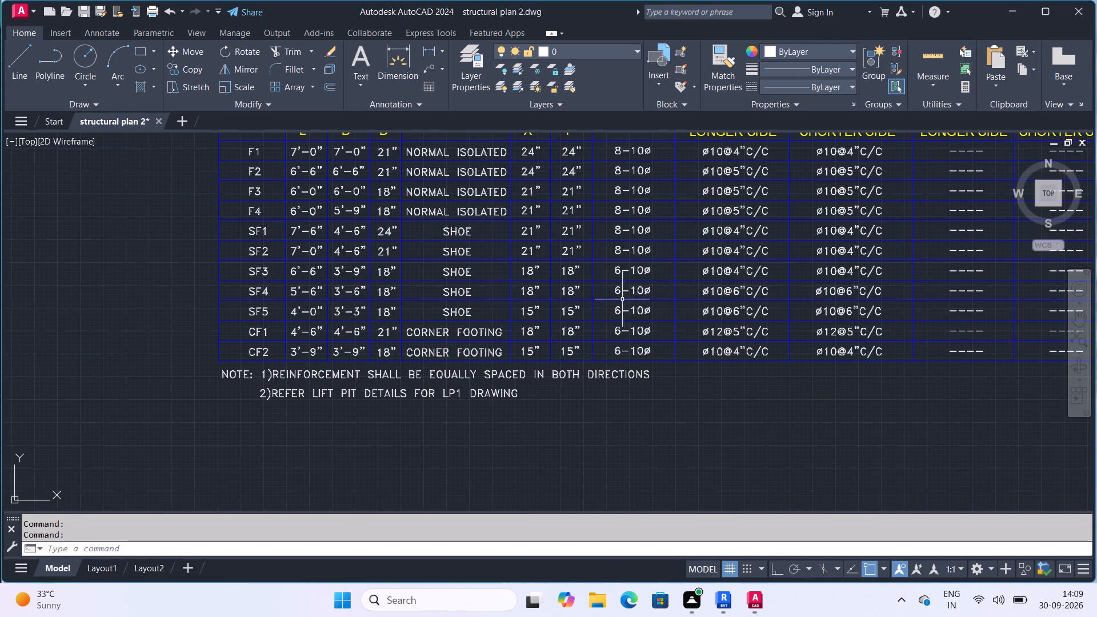
middle_click_drag(613, 298, 607, 318)
scroll(610, 305, "down", 1)
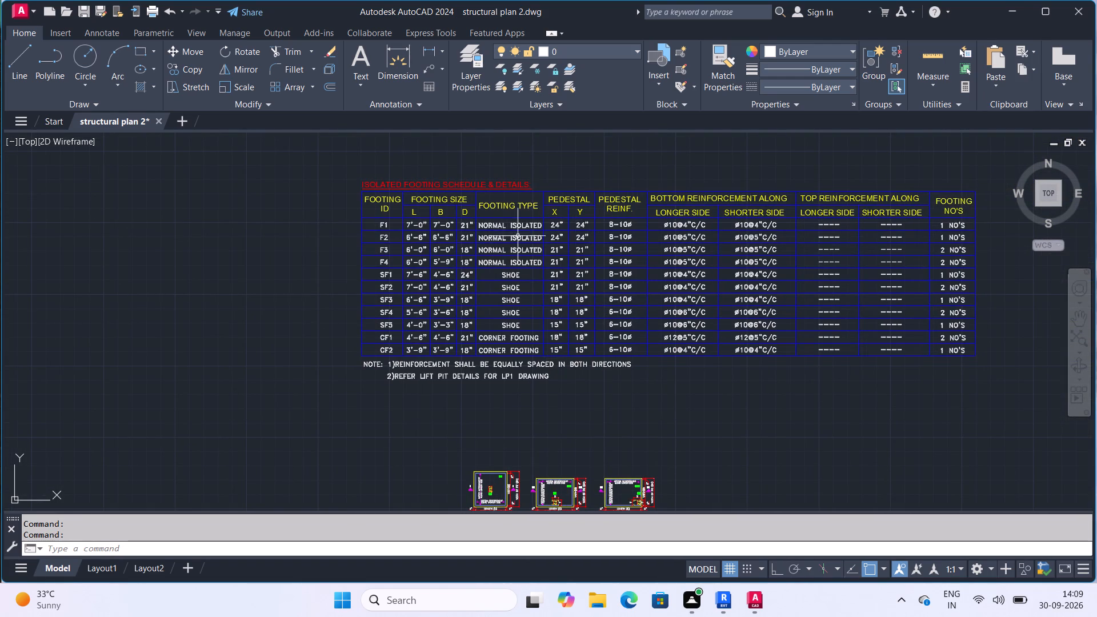
scroll(510, 232, "up", 2)
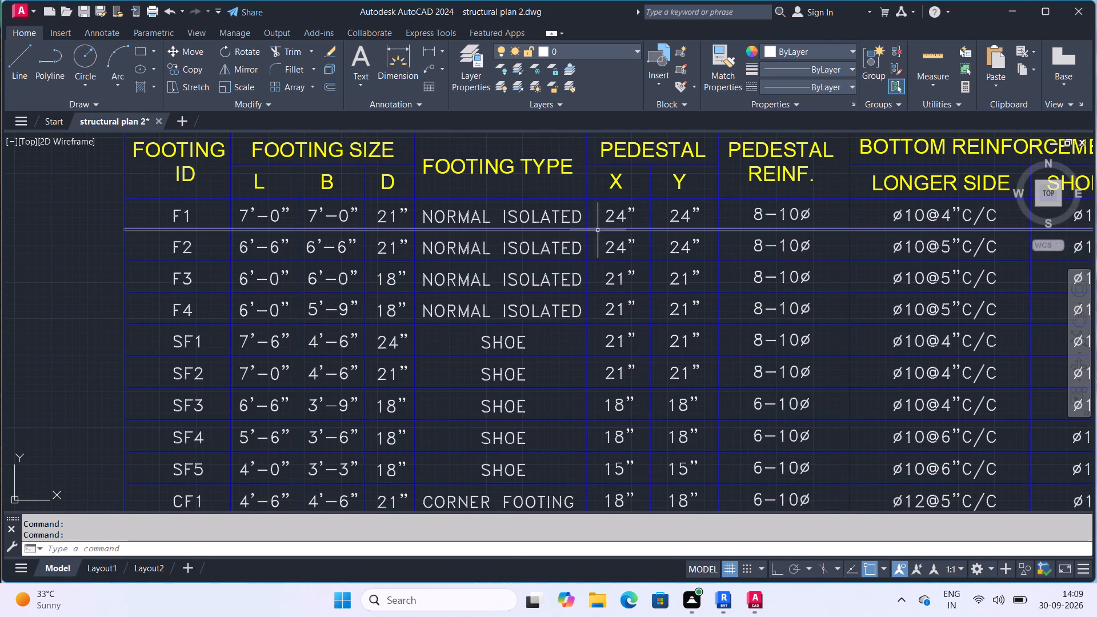
scroll(723, 265, "down", 2)
scroll(778, 264, "down", 3)
middle_click_drag(730, 273, 516, 266)
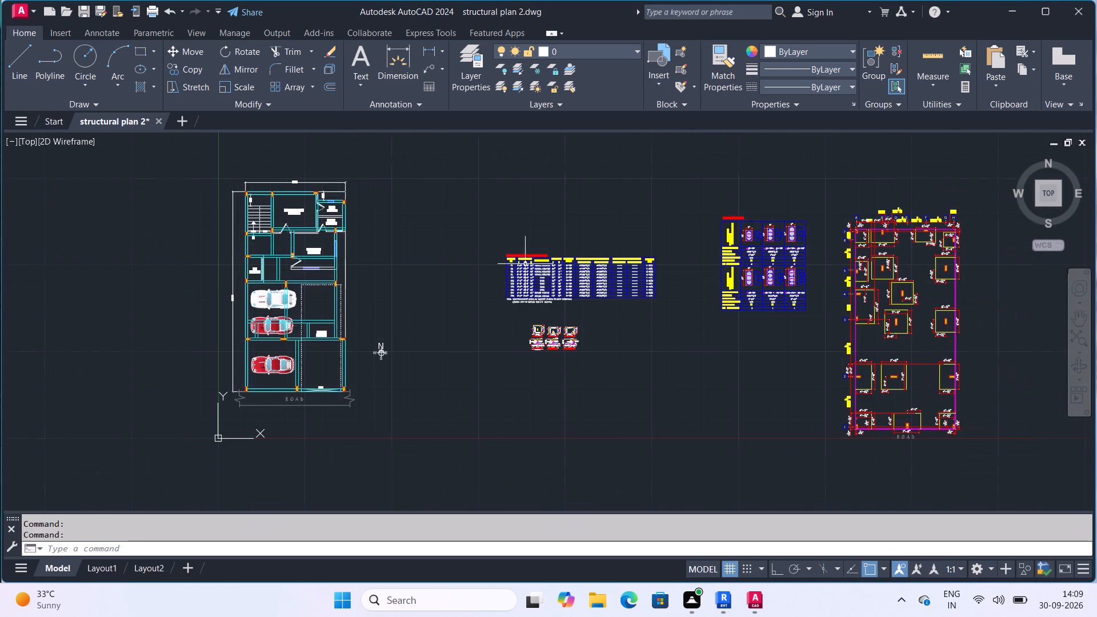
scroll(826, 267, "up", 2)
scroll(680, 234, "up", 4)
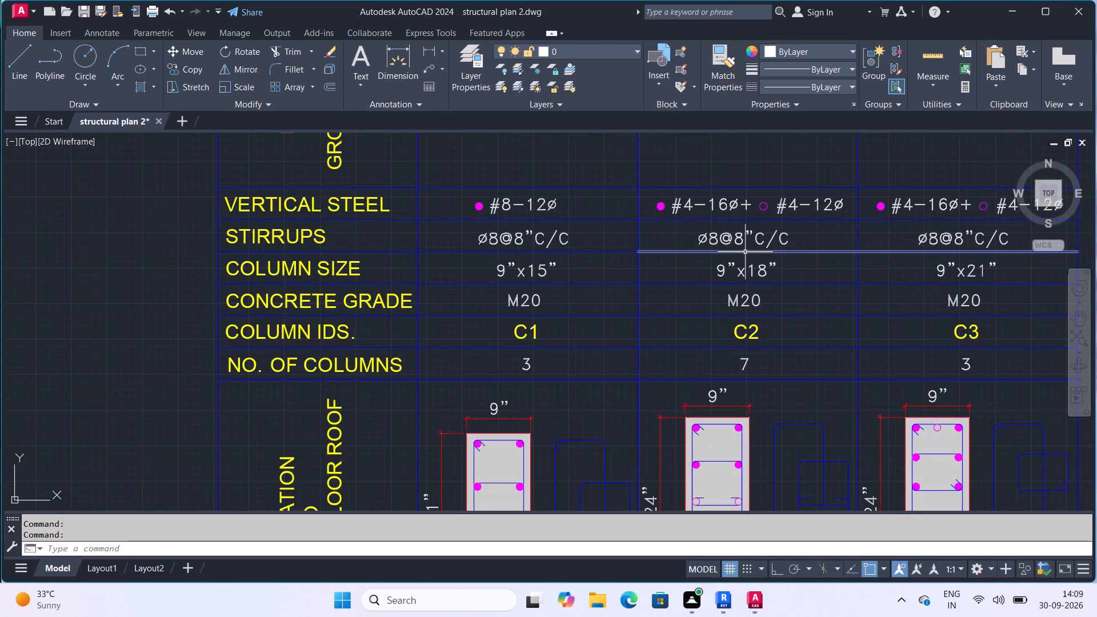
scroll(676, 237, "down", 4)
middle_click_drag(363, 283, 746, 237)
scroll(510, 249, "up", 3)
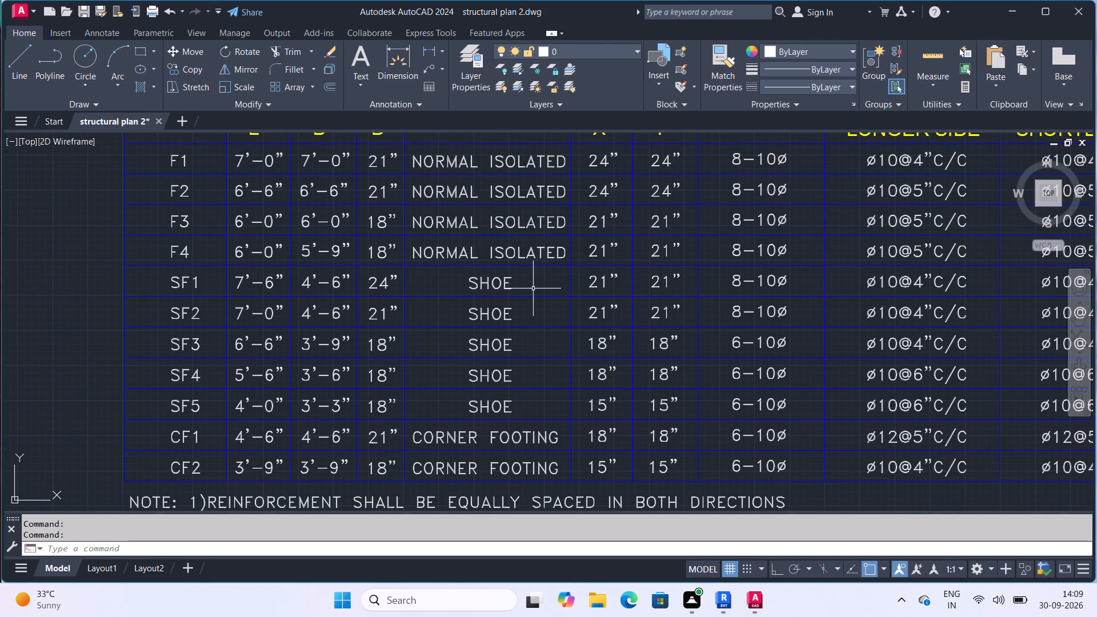
Check corner footing CF1 and shoe footing SF1 along grid line 1 of the footing layout plan.
scroll(535, 285, "down", 4)
scroll(534, 281, "up", 4)
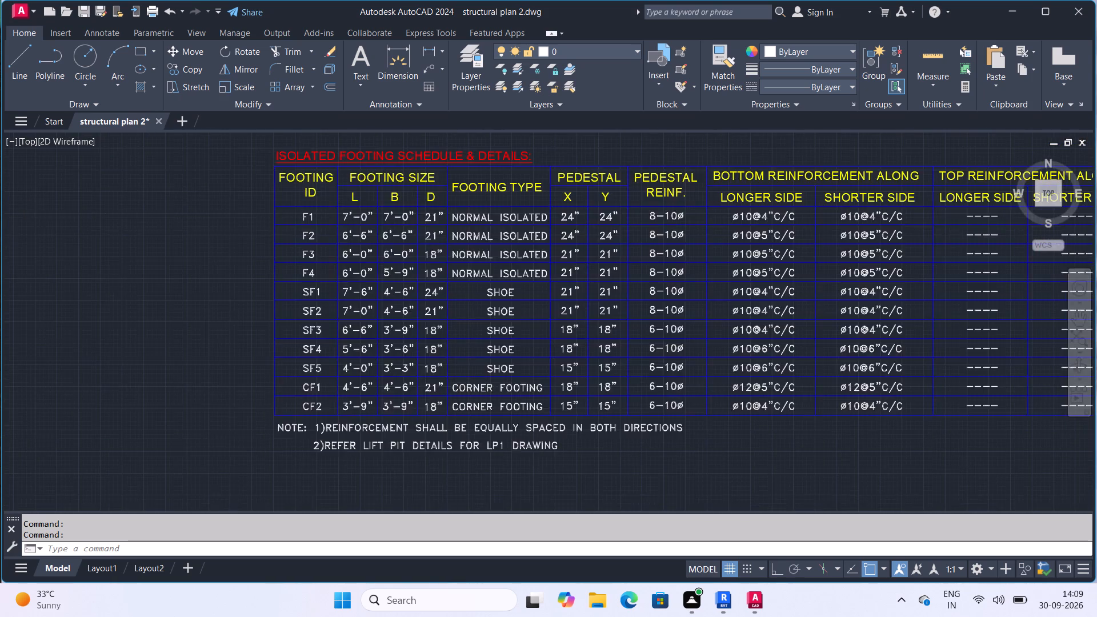
scroll(530, 278, "down", 9)
scroll(576, 244, "up", 4)
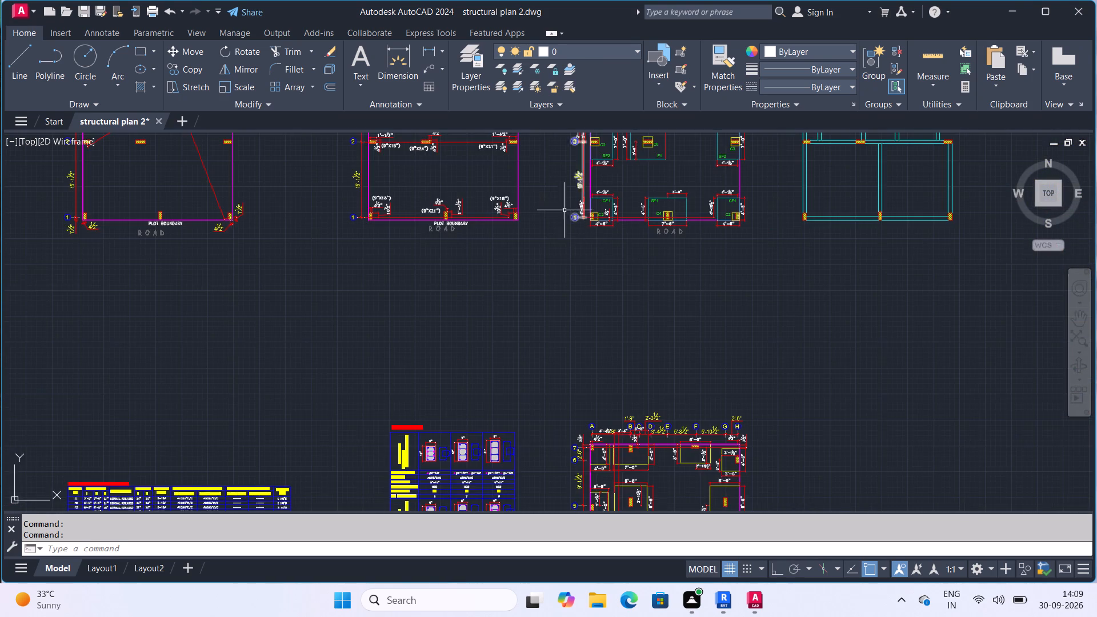
scroll(564, 210, "up", 3)
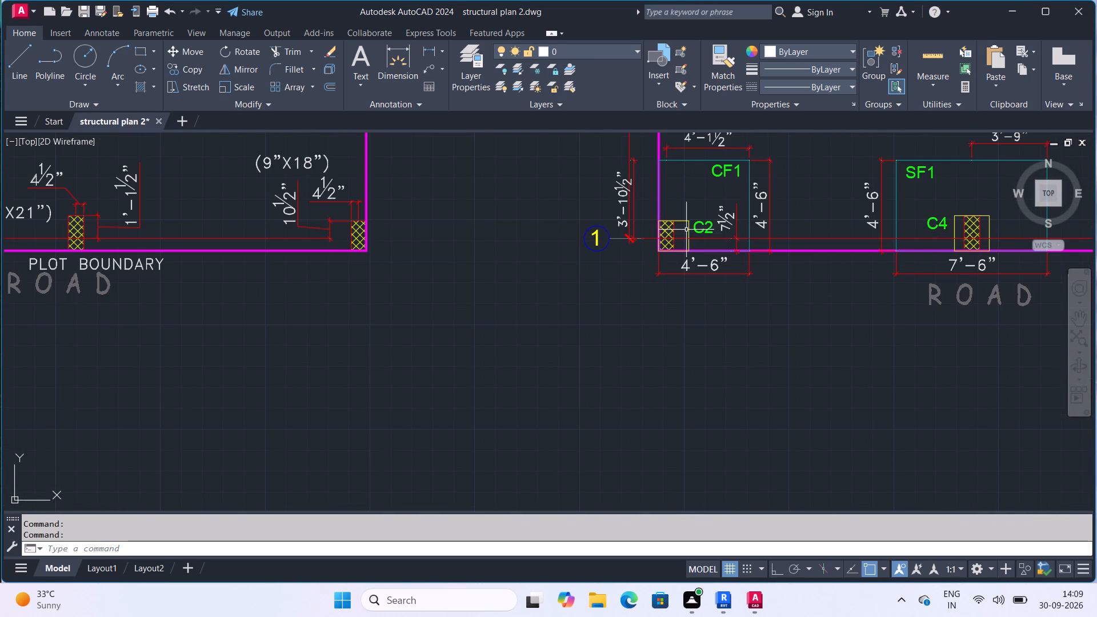
scroll(684, 229, "down", 7)
scroll(587, 314, "up", 3)
scroll(680, 257, "up", 4)
middle_click_drag(694, 229, 646, 407)
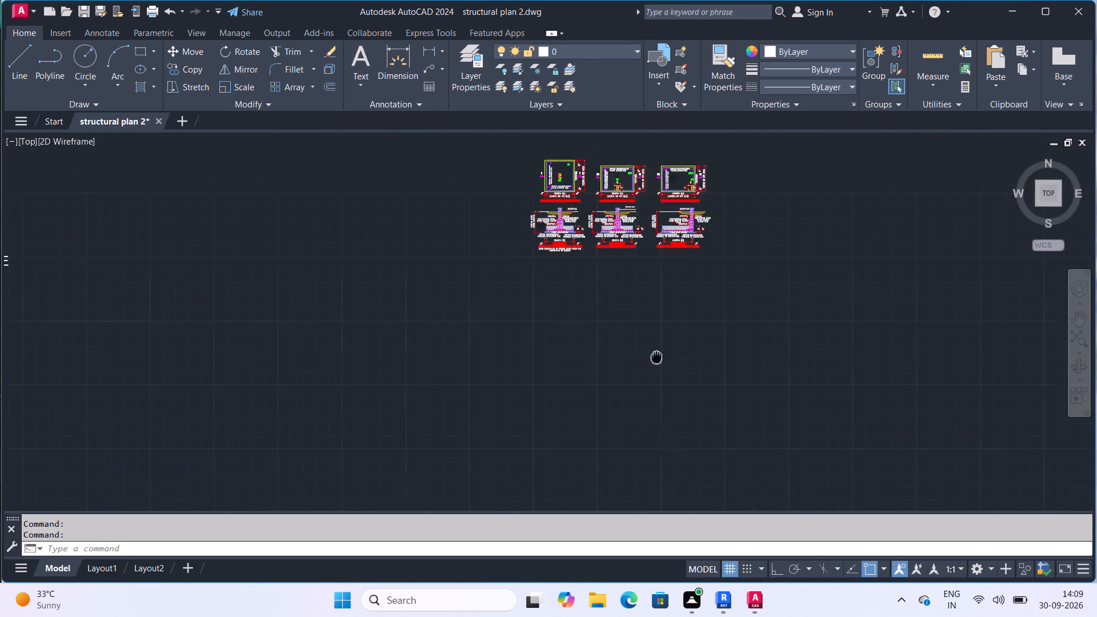
middle_click_drag(646, 407, 652, 410)
Read the sizes, depths and pedestal dimensions of shoe footings SF1 to SF5 in the isolated footing schedule.
scroll(619, 287, "up", 3)
middle_click_drag(608, 280, 915, 343)
scroll(721, 313, "down", 7)
scroll(812, 283, "up", 2)
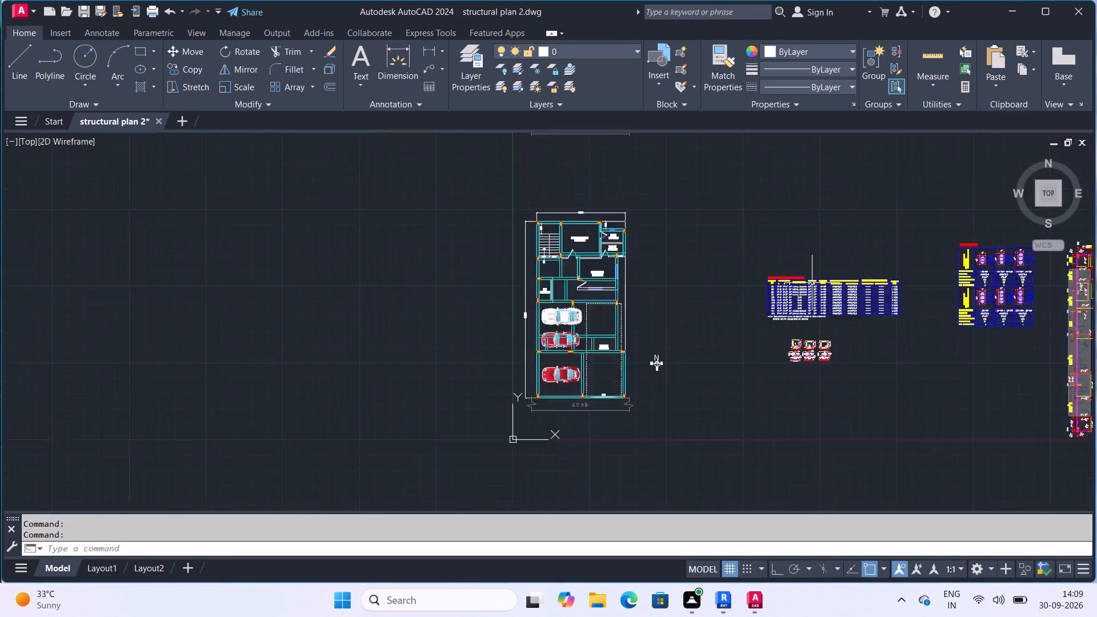
scroll(811, 283, "up", 5)
scroll(740, 327, "down", 3)
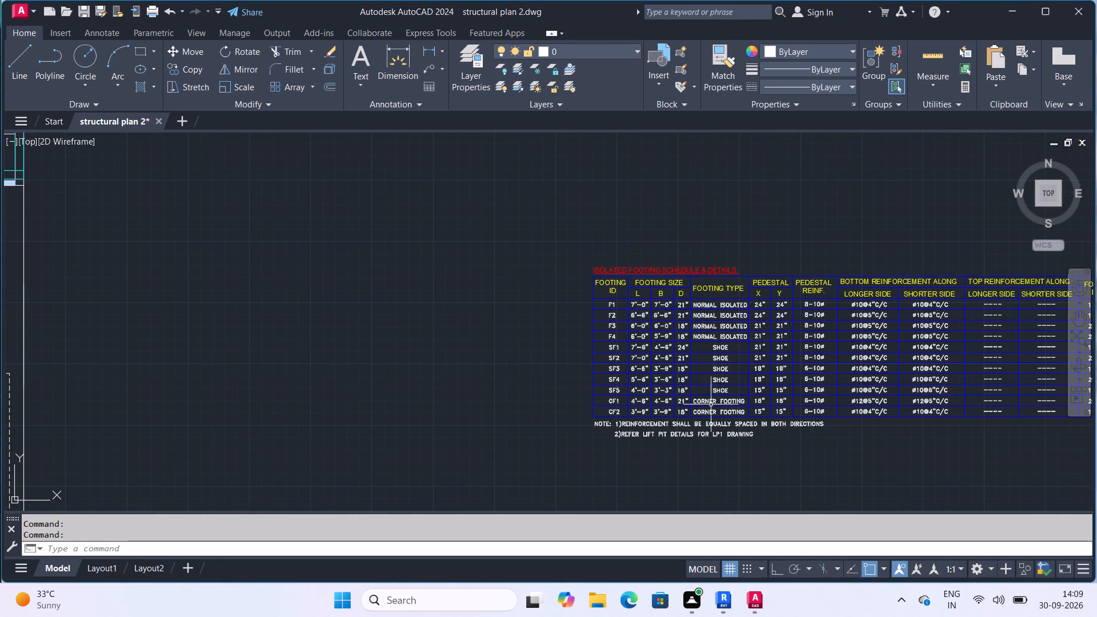
scroll(720, 360, "up", 3)
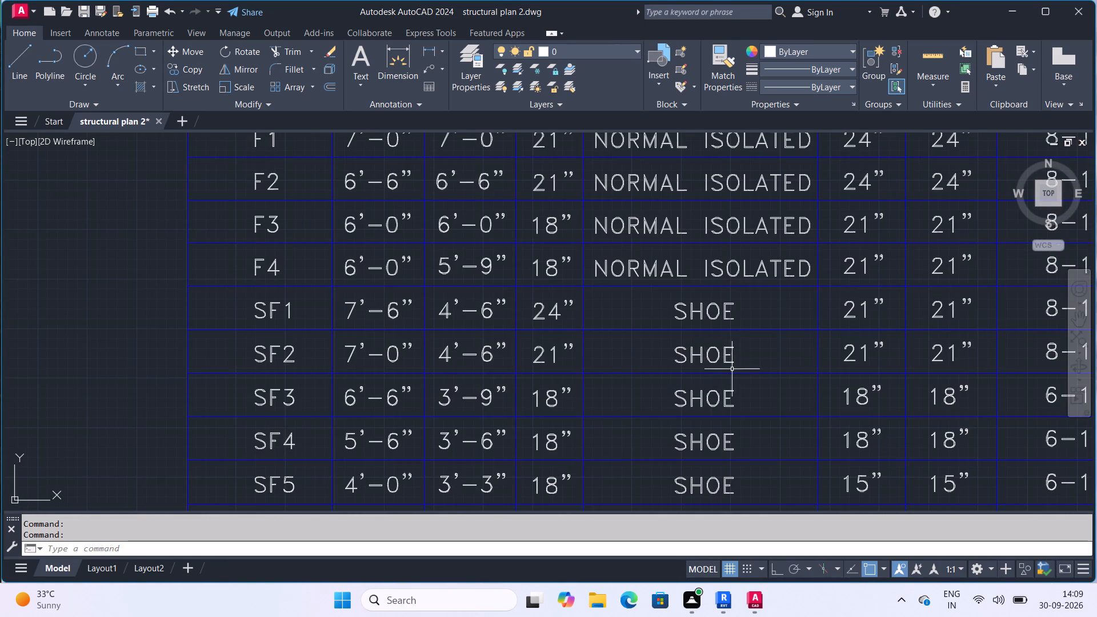
scroll(732, 369, "down", 1)
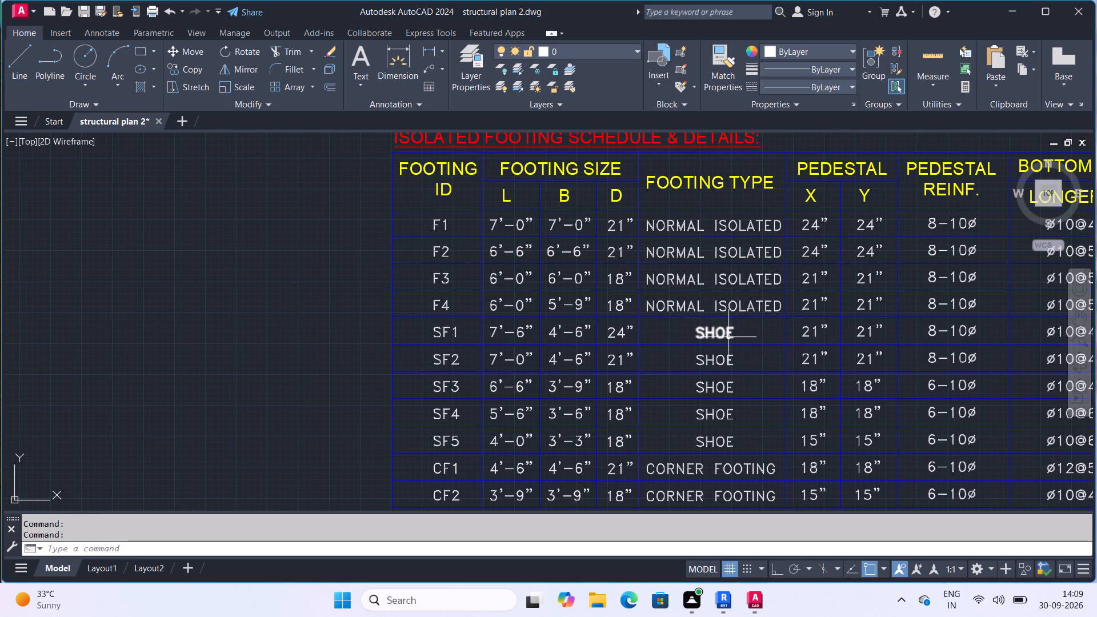
scroll(743, 351, "down", 2)
scroll(724, 364, "up", 1)
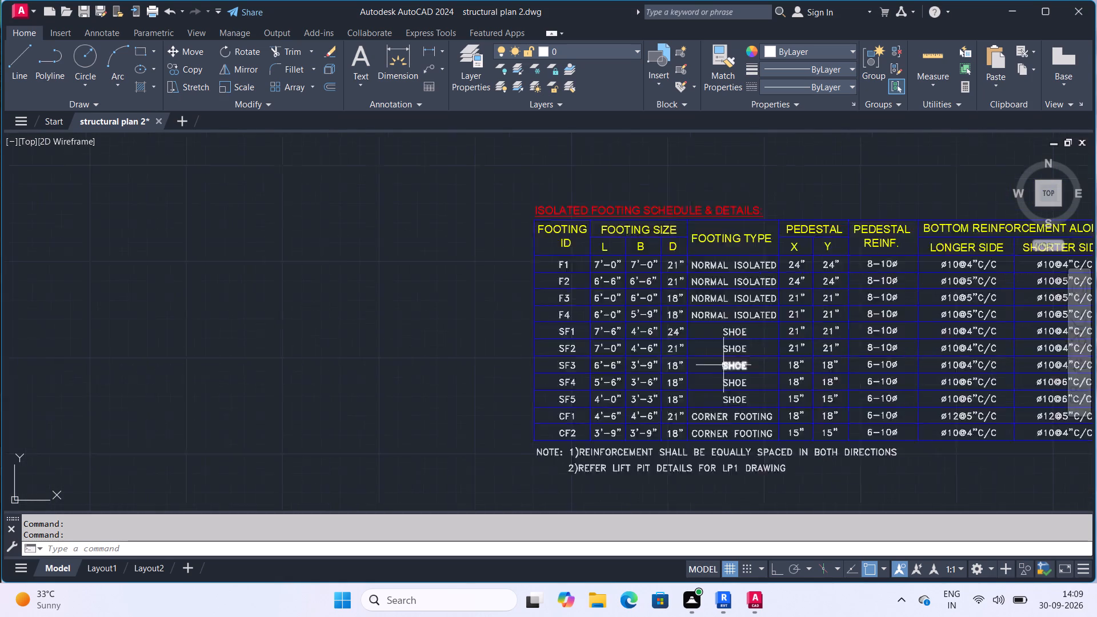
scroll(723, 365, "up", 5)
scroll(746, 388, "down", 3)
scroll(747, 402, "up", 2)
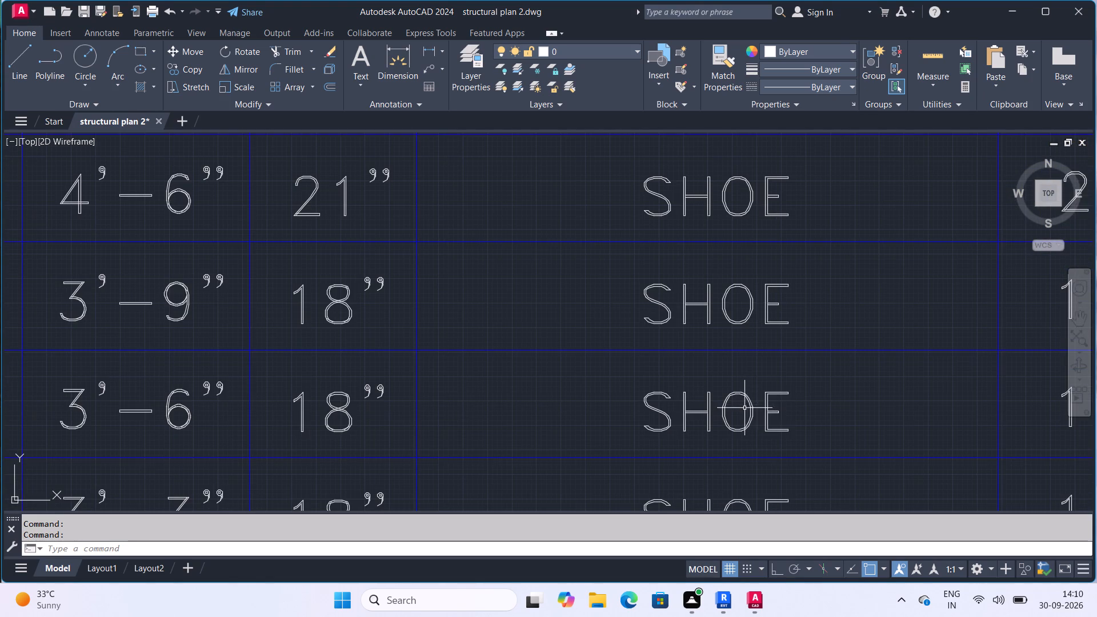
scroll(762, 410, "up", 4)
scroll(748, 414, "down", 4)
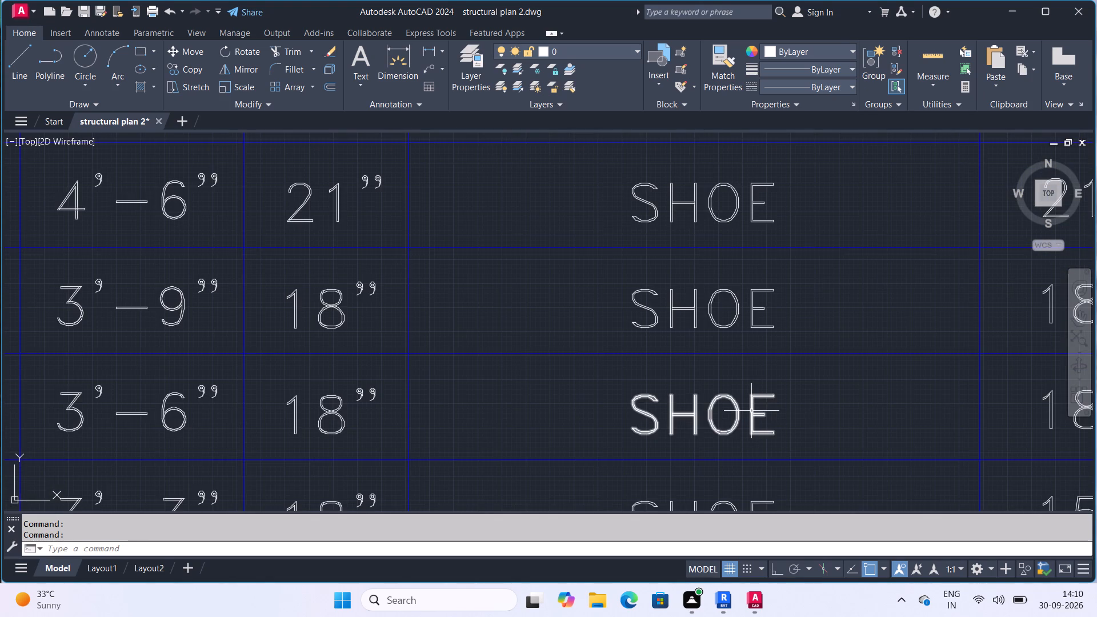
scroll(763, 408, "down", 2)
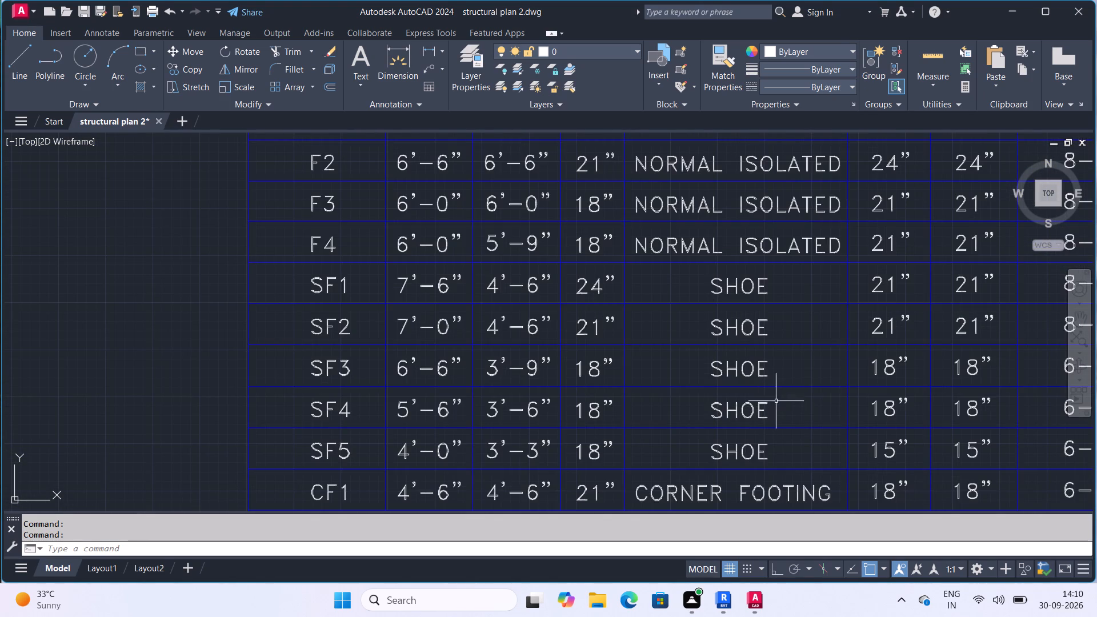
scroll(736, 369, "down", 3)
scroll(778, 437, "up", 1)
Examine the typical plans and sections of the isolated and shoe footings below the footing schedule.
middle_click_drag(767, 432, 650, 370)
scroll(638, 362, "down", 2)
scroll(647, 448, "up", 2)
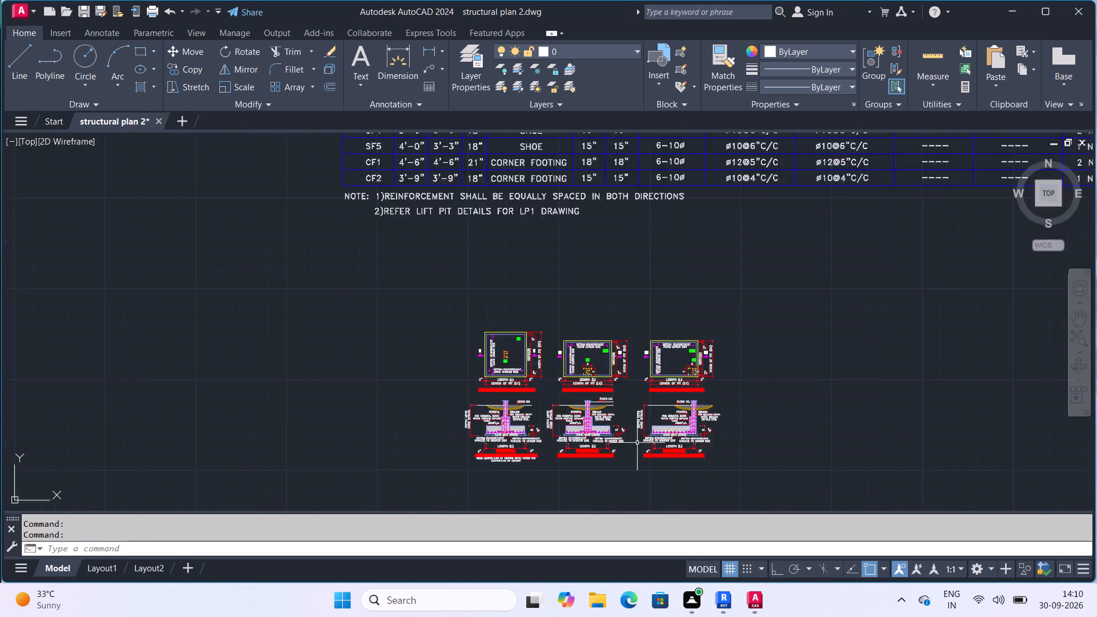
scroll(617, 435, "up", 5)
middle_click_drag(672, 347, 684, 370)
scroll(679, 358, "down", 3)
scroll(648, 379, "up", 1)
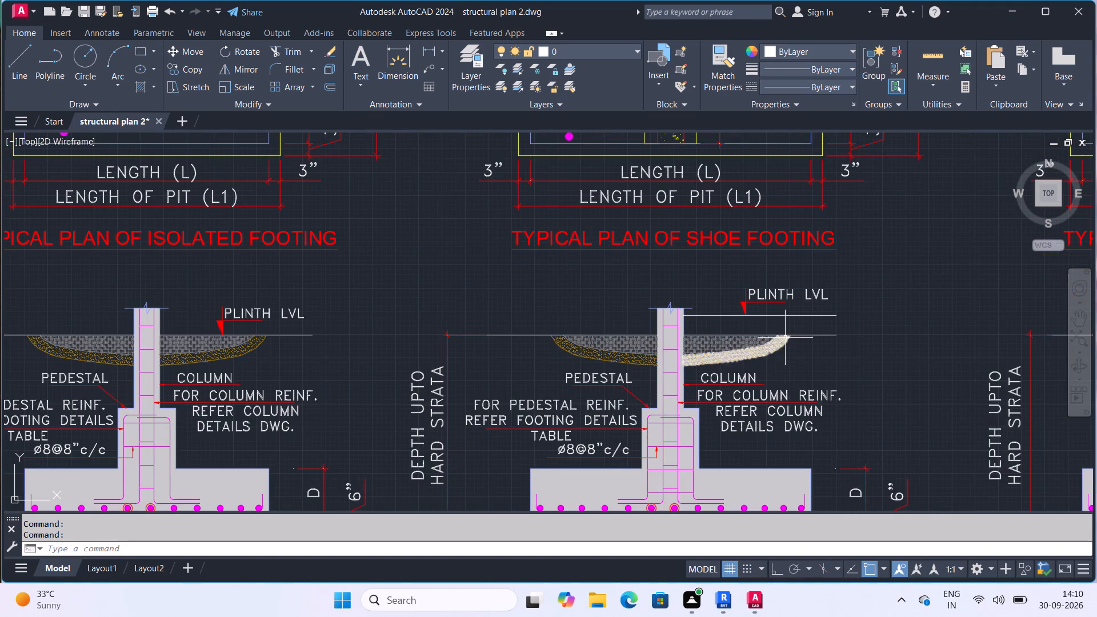
middle_click_drag(776, 341, 728, 376)
scroll(766, 358, "down", 4)
middle_click_drag(841, 346, 610, 435)
Review the column details table, comparing it with the pedestal sizes and reinforcement in the isolated footing schedule.
scroll(610, 435, "down", 1)
middle_click_drag(846, 304, 717, 449)
scroll(985, 345, "up", 3)
middle_click_drag(1003, 364, 1002, 364)
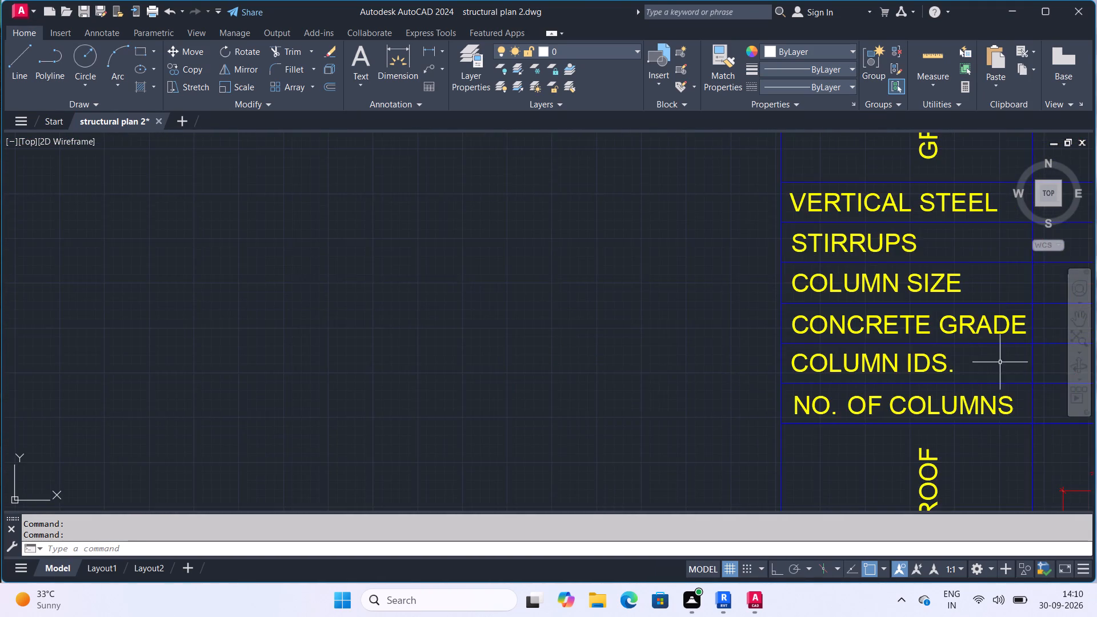
middle_click_drag(1002, 364, 710, 317)
scroll(816, 332, "down", 2)
middle_click_drag(860, 311, 638, 406)
middle_click_drag(698, 340, 770, 410)
scroll(731, 378, "down", 3)
scroll(468, 397, "up", 3)
middle_click_drag(479, 429, 737, 238)
scroll(763, 204, "up", 1)
middle_click_drag(737, 238, 796, 163)
scroll(747, 388, "up", 2)
middle_click_drag(758, 399, 578, 244)
scroll(672, 312, "down", 2)
scroll(670, 333, "up", 2)
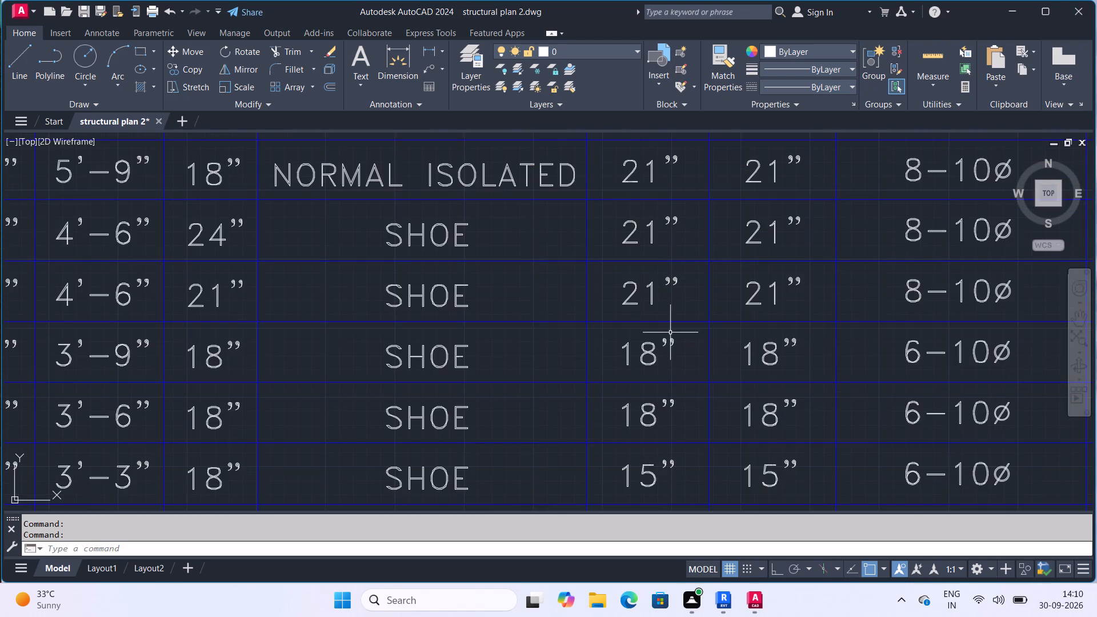
scroll(706, 323, "down", 2)
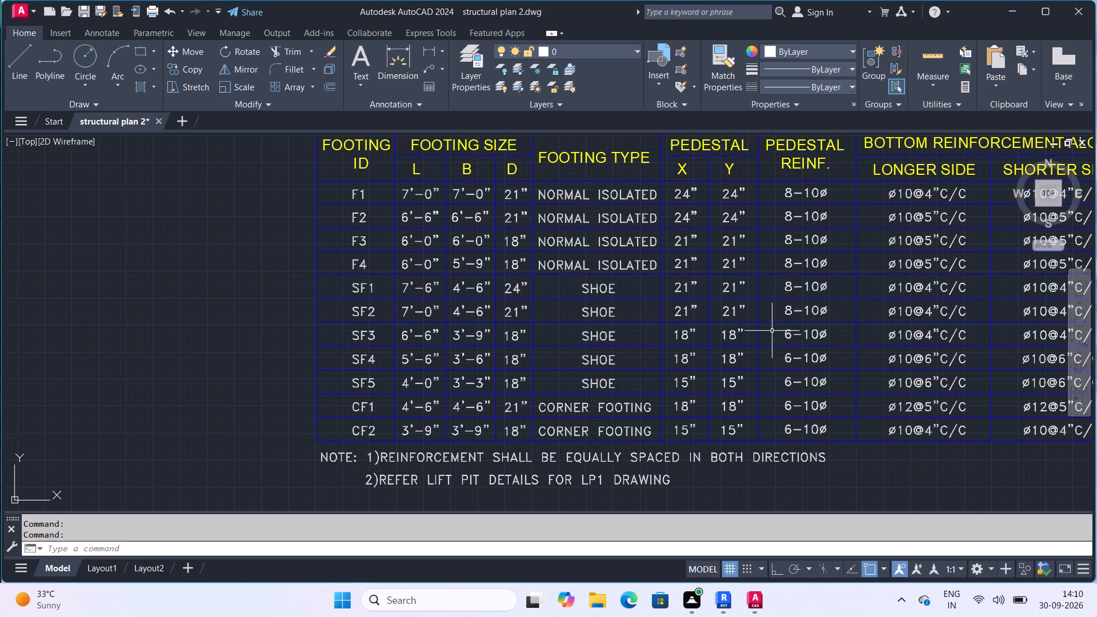
middle_click_drag(782, 335, 727, 344)
scroll(751, 341, "down", 2)
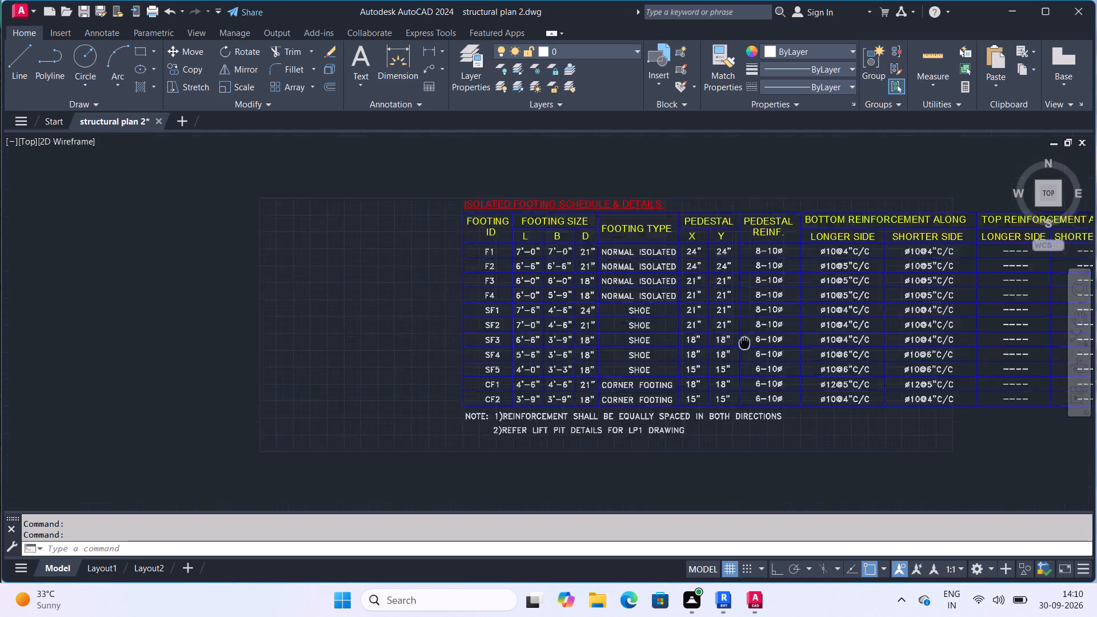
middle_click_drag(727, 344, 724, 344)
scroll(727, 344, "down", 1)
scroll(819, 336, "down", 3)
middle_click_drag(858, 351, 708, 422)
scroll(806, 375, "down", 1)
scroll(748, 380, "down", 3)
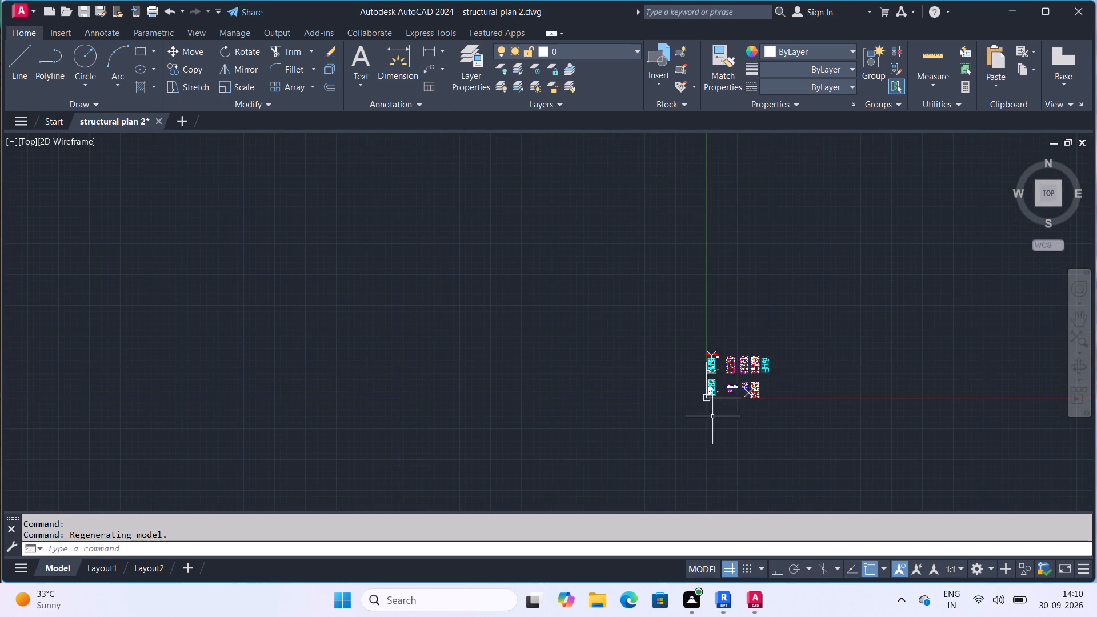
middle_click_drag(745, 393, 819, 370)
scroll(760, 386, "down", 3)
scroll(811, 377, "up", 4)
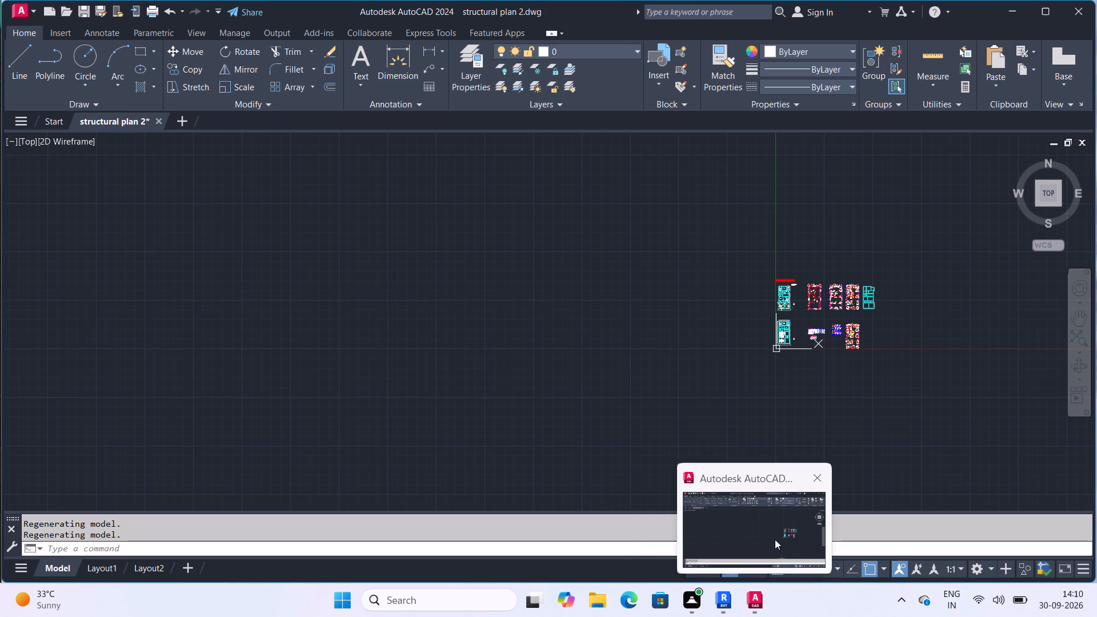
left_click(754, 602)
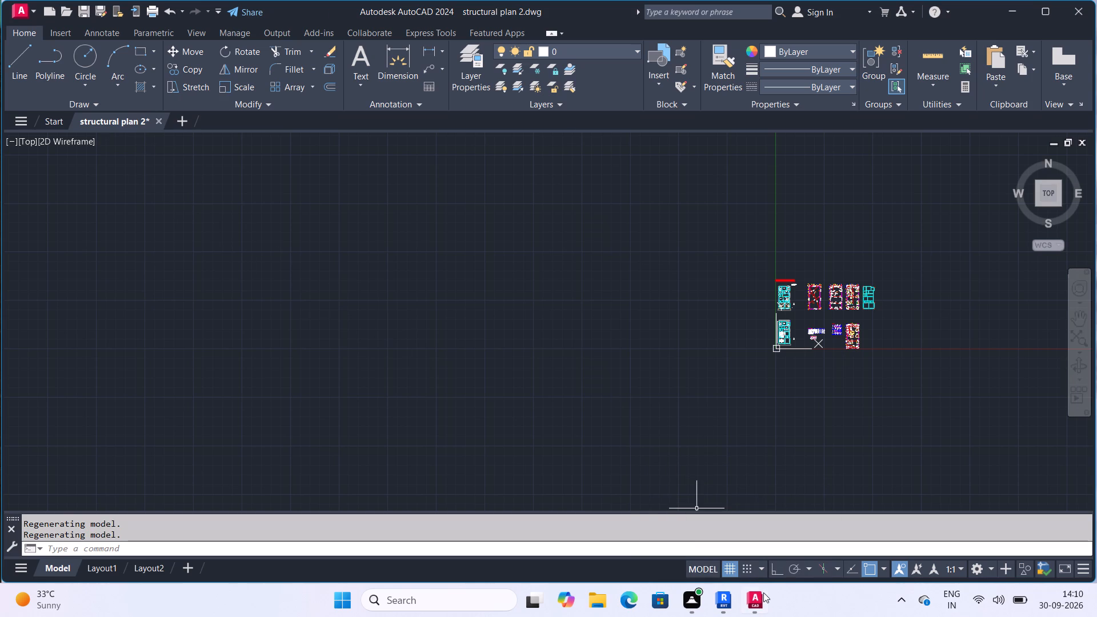
Open the recent drawing TYPICAL FLOOR DETAILS.dwg.
left_click(30, 7)
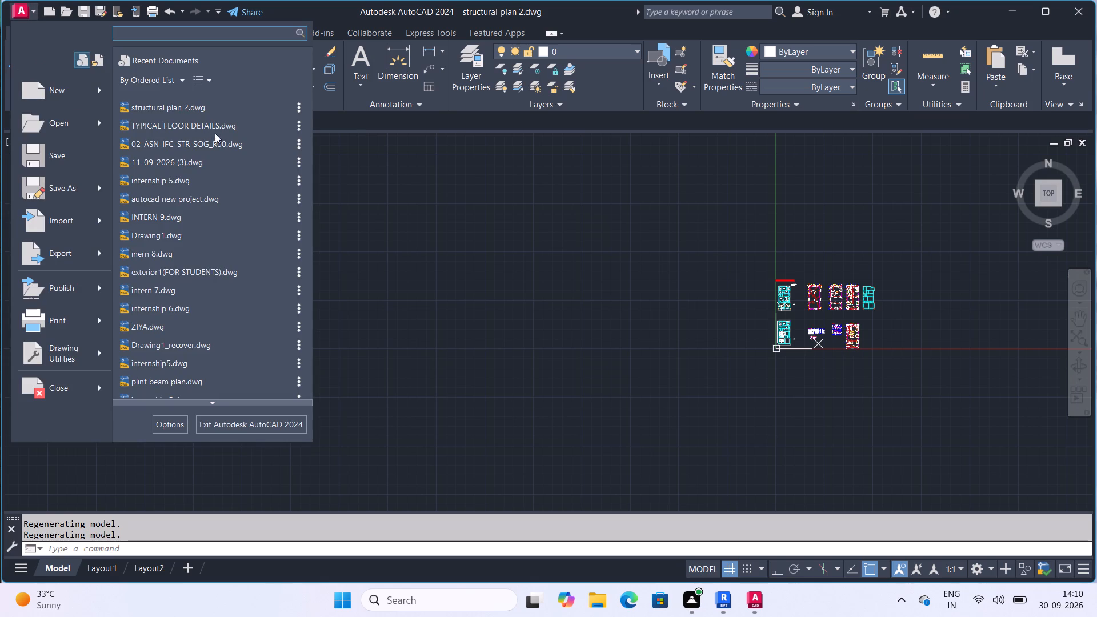
left_click(217, 132)
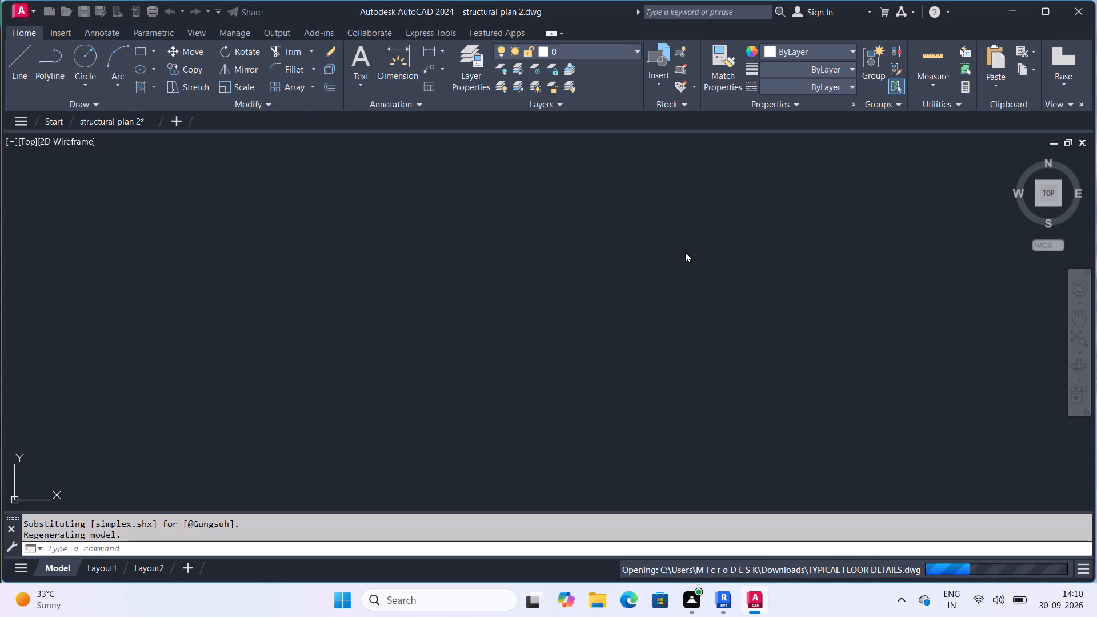
Survey the typical floor details drawing, reading the footing sizes, types and reinforcement in its isolated footing schedule.
scroll(525, 406, "down", 2)
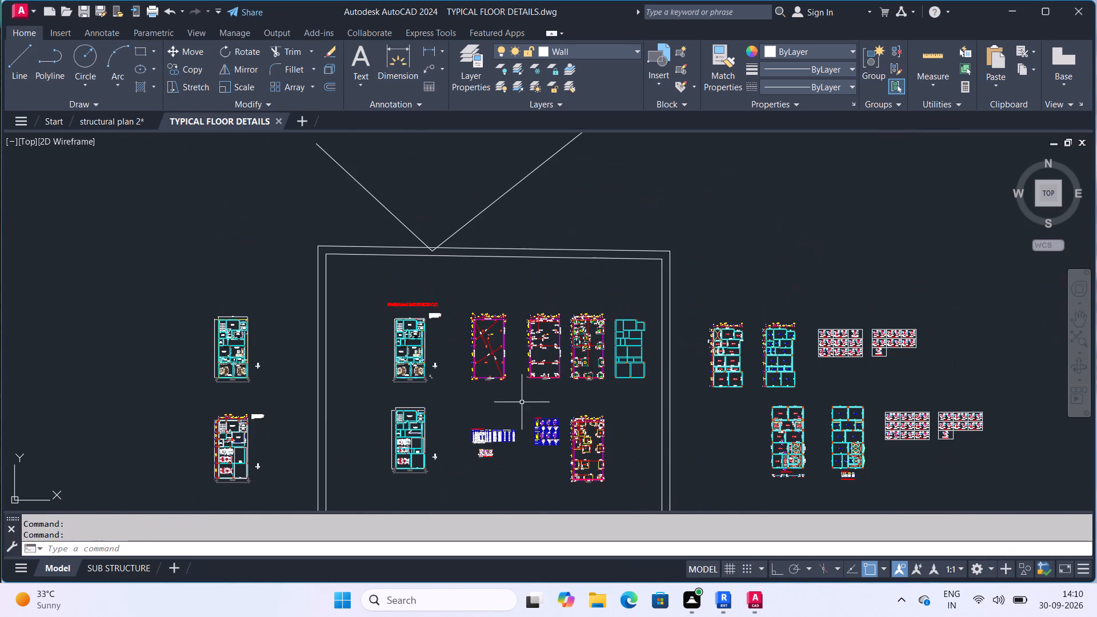
scroll(315, 432, "up", 1)
scroll(734, 407, "up", 2)
middle_click_drag(666, 416, 683, 201)
scroll(683, 203, "down", 1)
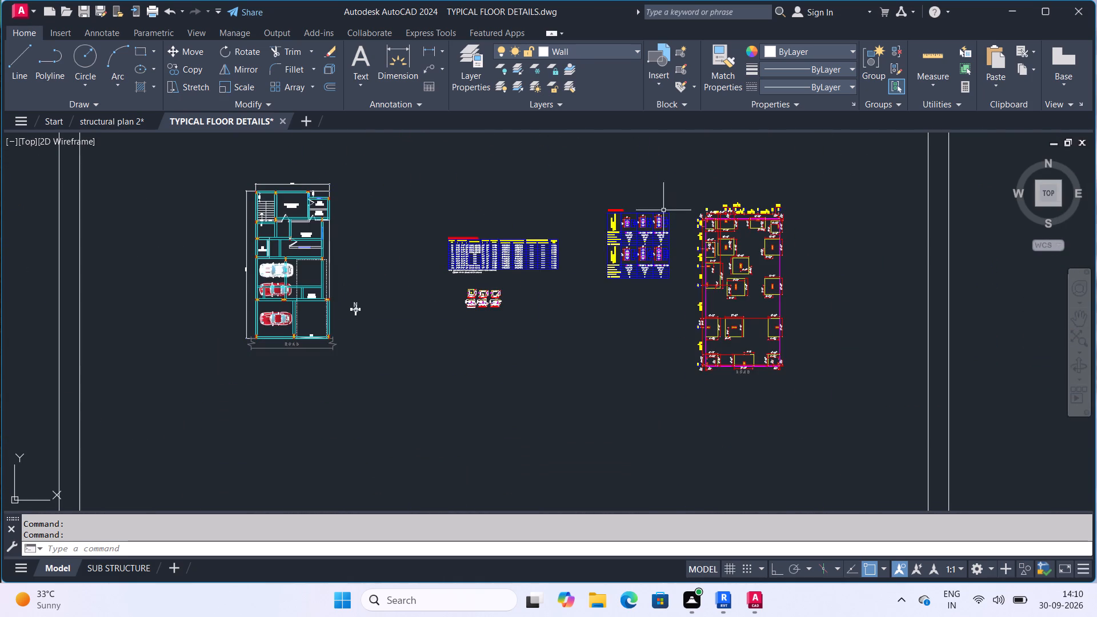
scroll(506, 286, "up", 2)
scroll(670, 231, "up", 3)
middle_click_drag(670, 234, 823, 345)
scroll(788, 324, "down", 1)
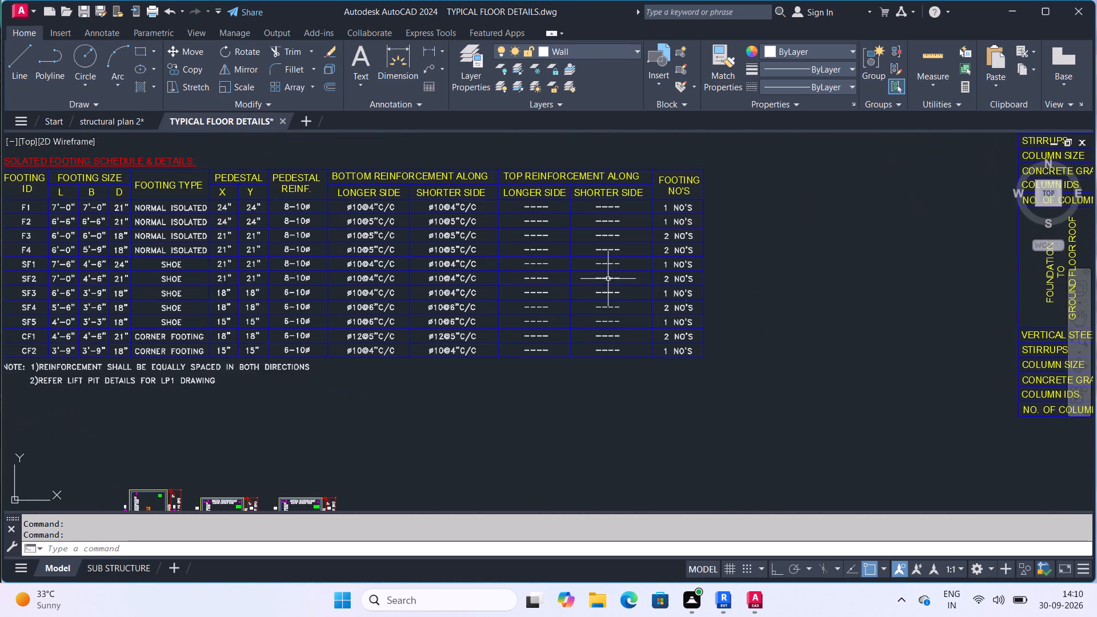
scroll(758, 299, "down", 1)
scroll(529, 249, "up", 2)
middle_click_drag(529, 249, 872, 259)
scroll(810, 254, "down", 1)
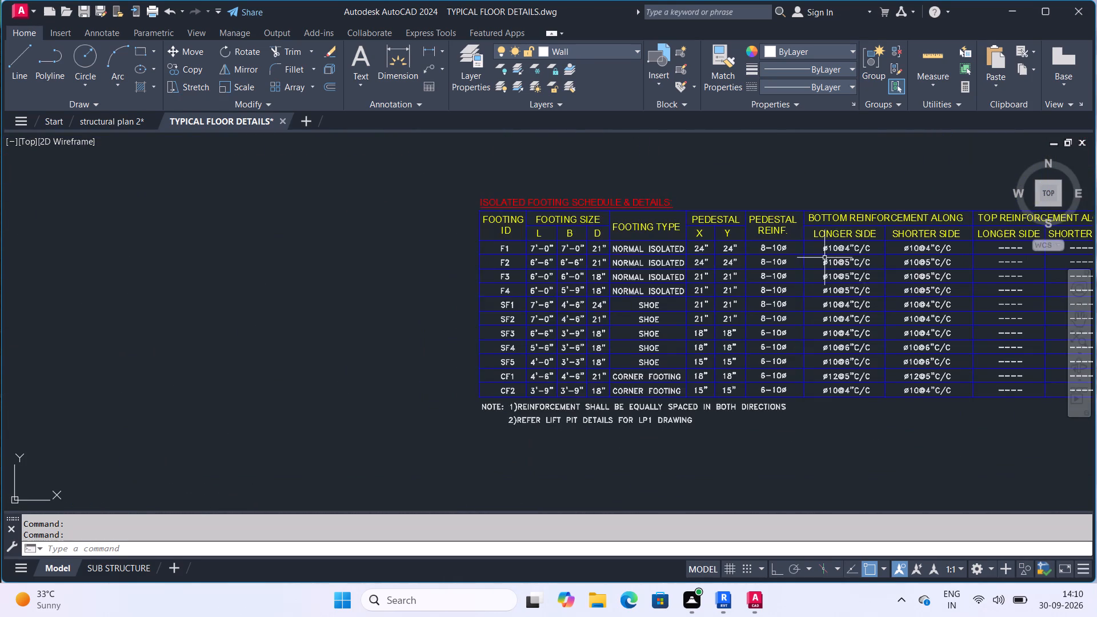
middle_click_drag(820, 265, 769, 274)
scroll(820, 265, "down", 4)
scroll(871, 286, "down", 3)
scroll(656, 261, "up", 3)
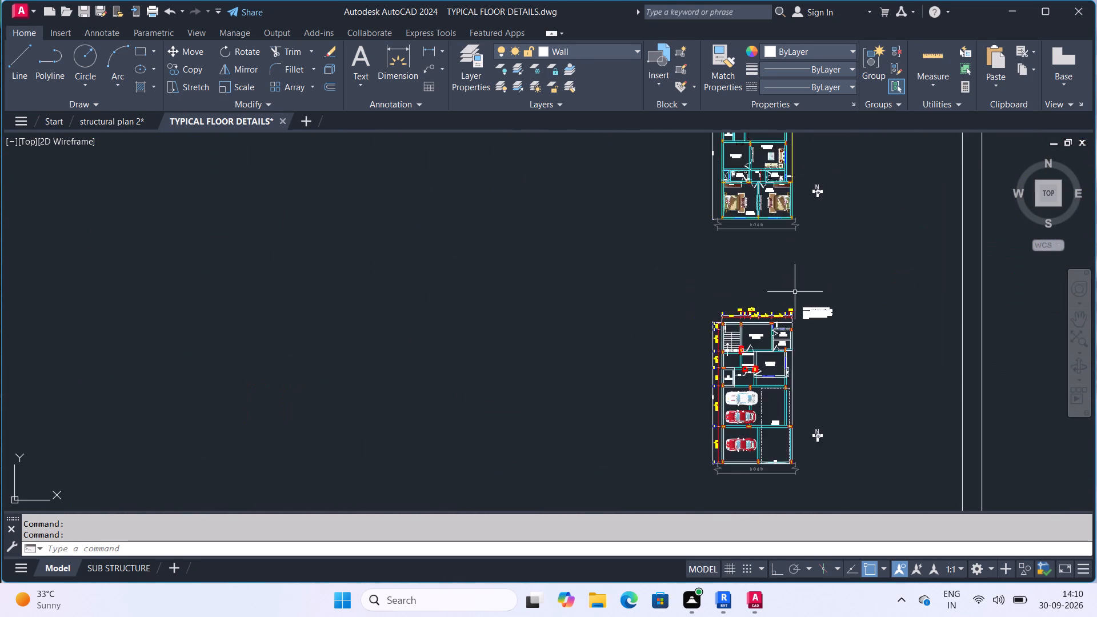
Examine the gridded ground floor plan with the lift, staircase and car parking for its layout and column positions.
scroll(810, 313, "up", 3)
scroll(752, 337, "up", 2)
middle_click_drag(752, 337, 1014, 110)
scroll(1013, 113, "down", 2)
scroll(857, 193, "down", 3)
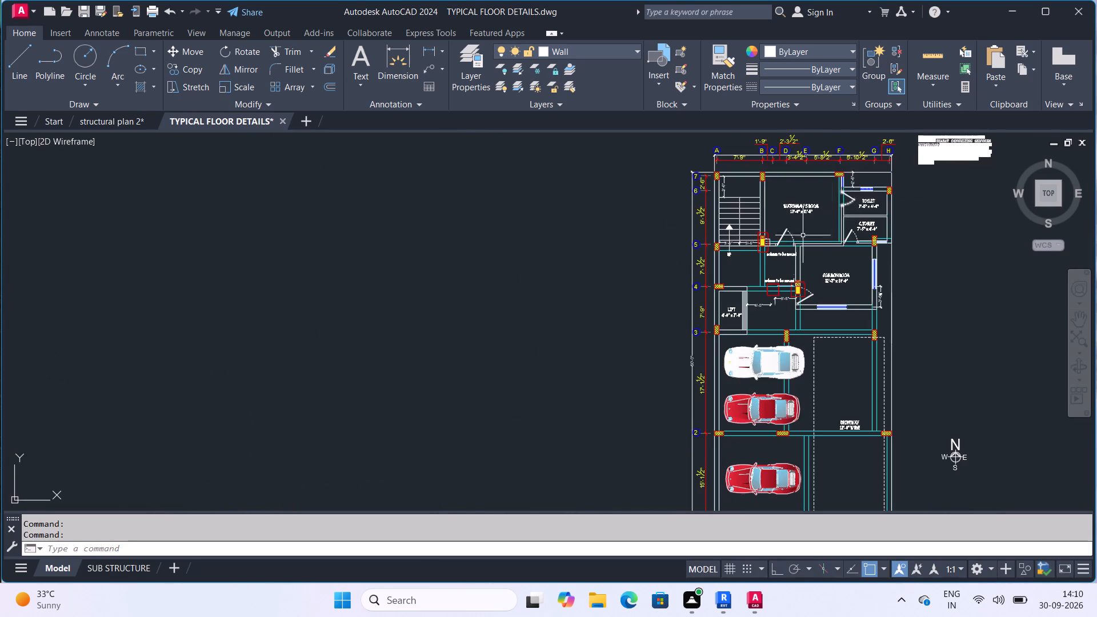
scroll(794, 257, "up", 3)
scroll(882, 203, "down", 8)
middle_click_drag(888, 213, 656, 315)
scroll(731, 299, "down", 1)
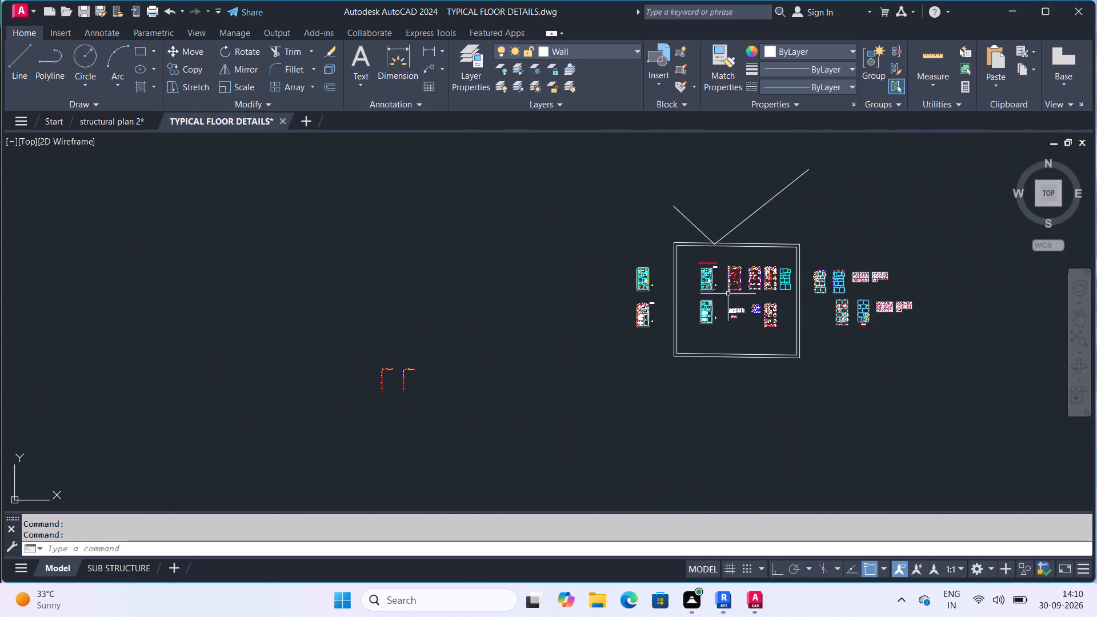
Examine the typical plans and sections of the isolated, shoe and corner footings in the typical floor details drawing.
scroll(763, 275, "up", 1)
scroll(763, 275, "down", 3)
scroll(695, 313, "up", 3)
scroll(772, 252, "up", 4)
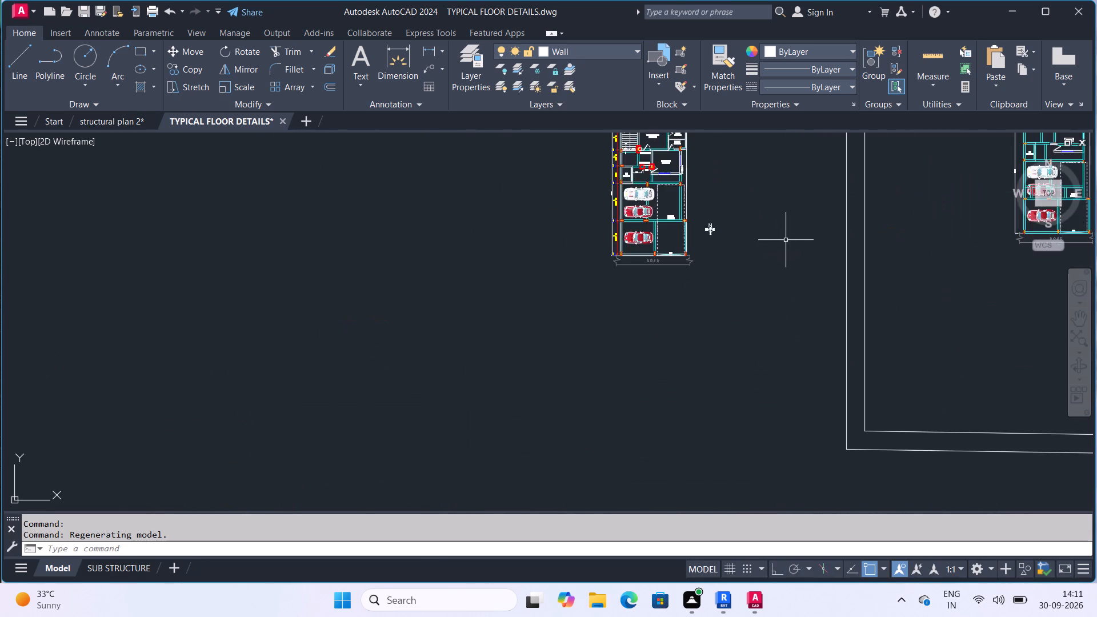
scroll(786, 239, "up", 2)
middle_click_drag(794, 238, 485, 348)
scroll(786, 240, "down", 4)
scroll(675, 316, "up", 4)
scroll(508, 336, "up", 2)
middle_click_drag(806, 315, 794, 316)
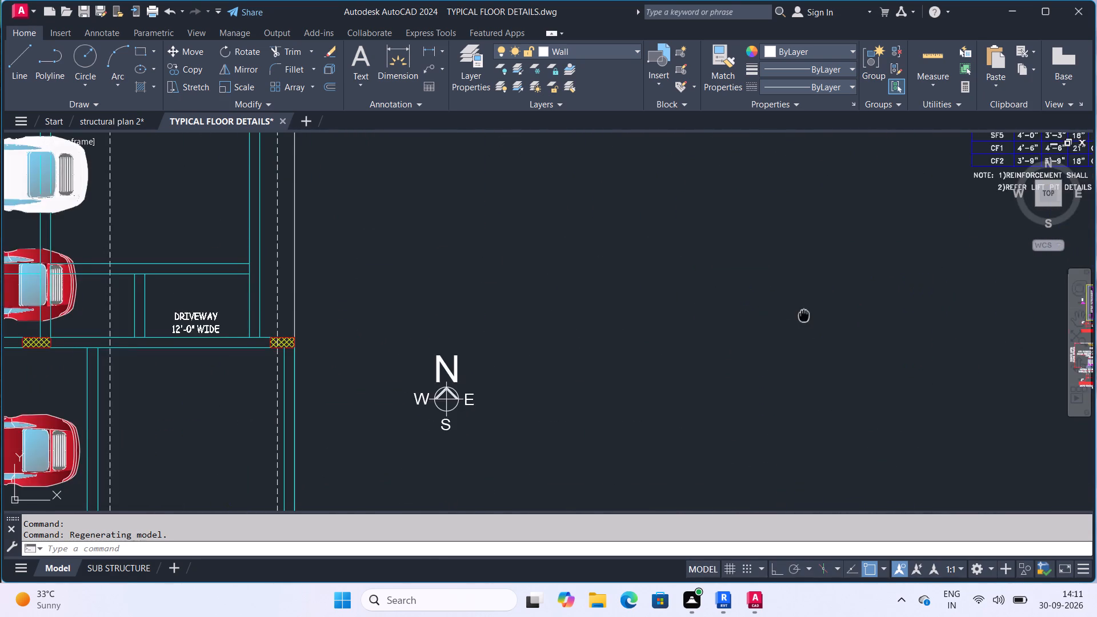
middle_click_drag(794, 316, 313, 359)
scroll(568, 326, "down", 1)
scroll(546, 333, "up", 4)
scroll(638, 339, "up", 2)
middle_click_drag(626, 334, 451, 269)
middle_click_drag(443, 261, 434, 246)
scroll(433, 245, "down", 4)
scroll(671, 323, "up", 2)
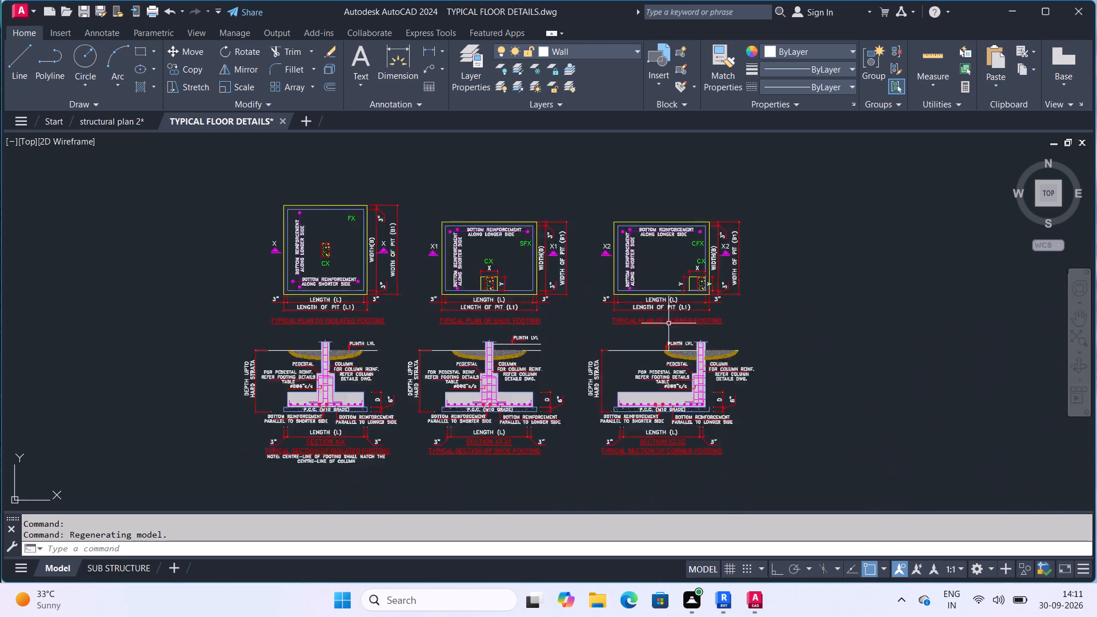
middle_click_drag(405, 243, 621, 226)
scroll(405, 243, "down", 1)
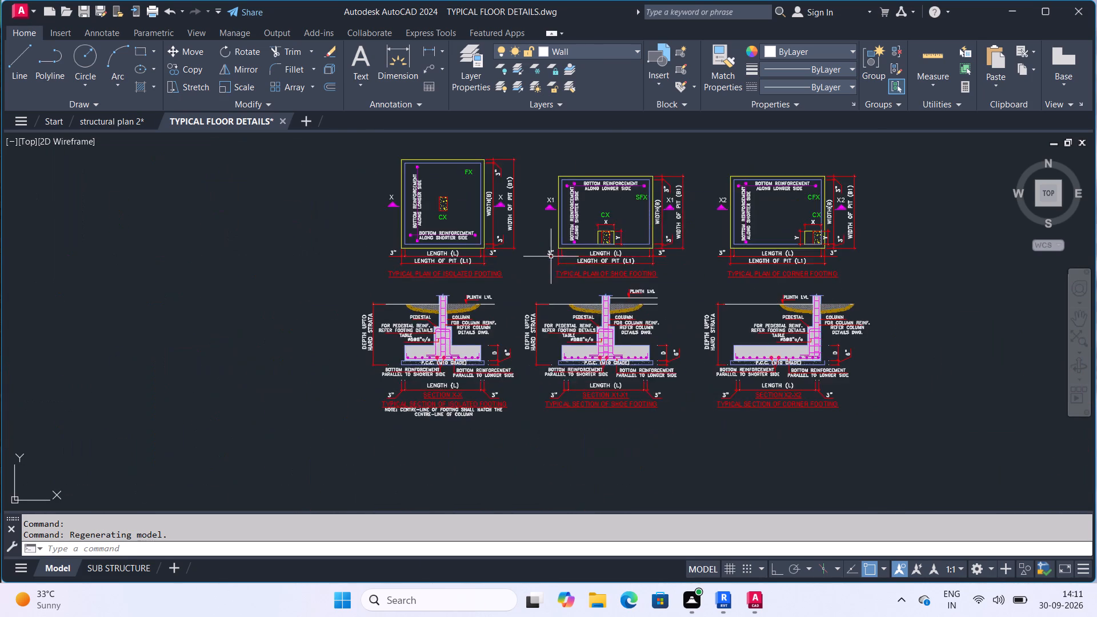
scroll(519, 297, "up", 2)
middle_click_drag(572, 238, 582, 258)
scroll(573, 244, "down", 2)
scroll(489, 208, "up", 2)
middle_click_drag(647, 214, 643, 259)
scroll(647, 221, "down", 2)
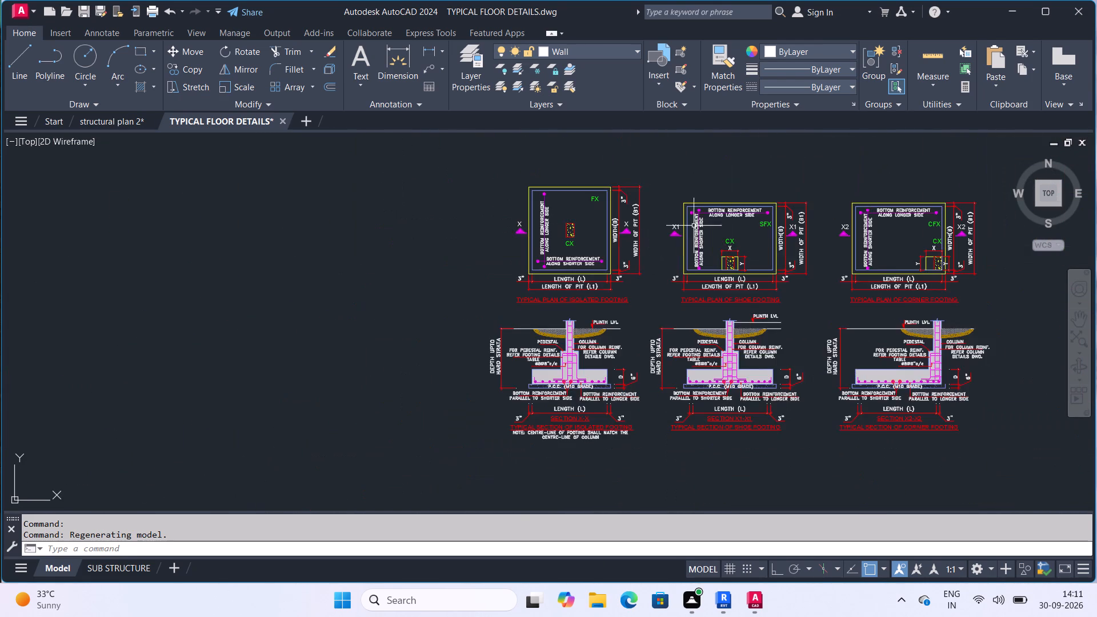
Examine the typical sections of the isolated, shoe and corner footings for their pedestal, P.C.C. and reinforcement details.
scroll(711, 224, "down", 1)
scroll(628, 342, "up", 4)
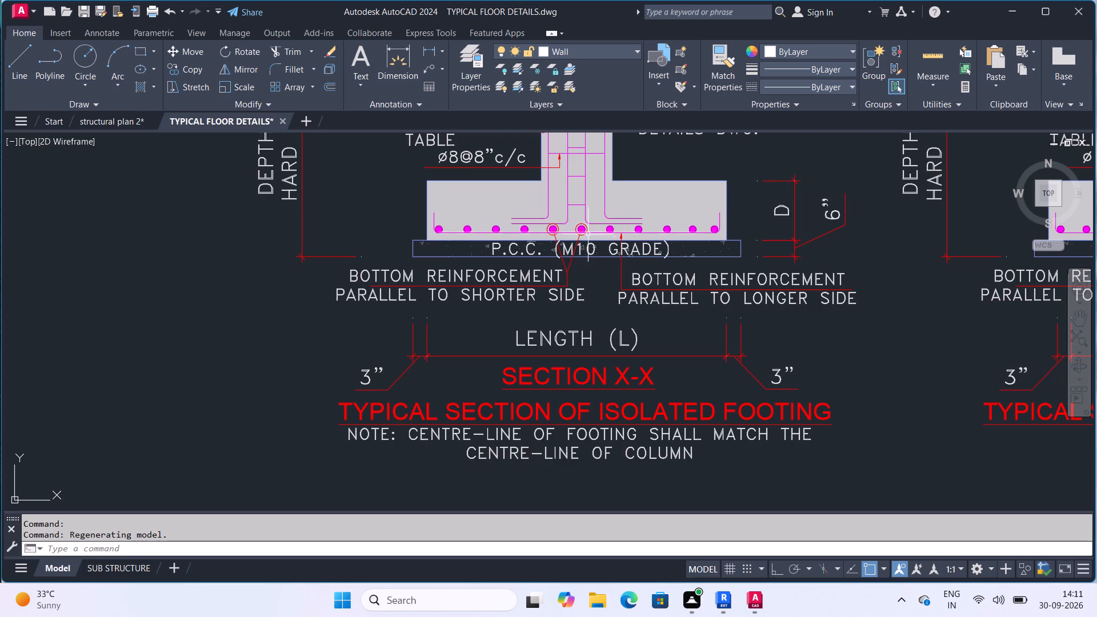
scroll(568, 262, "up", 3)
scroll(568, 262, "down", 4)
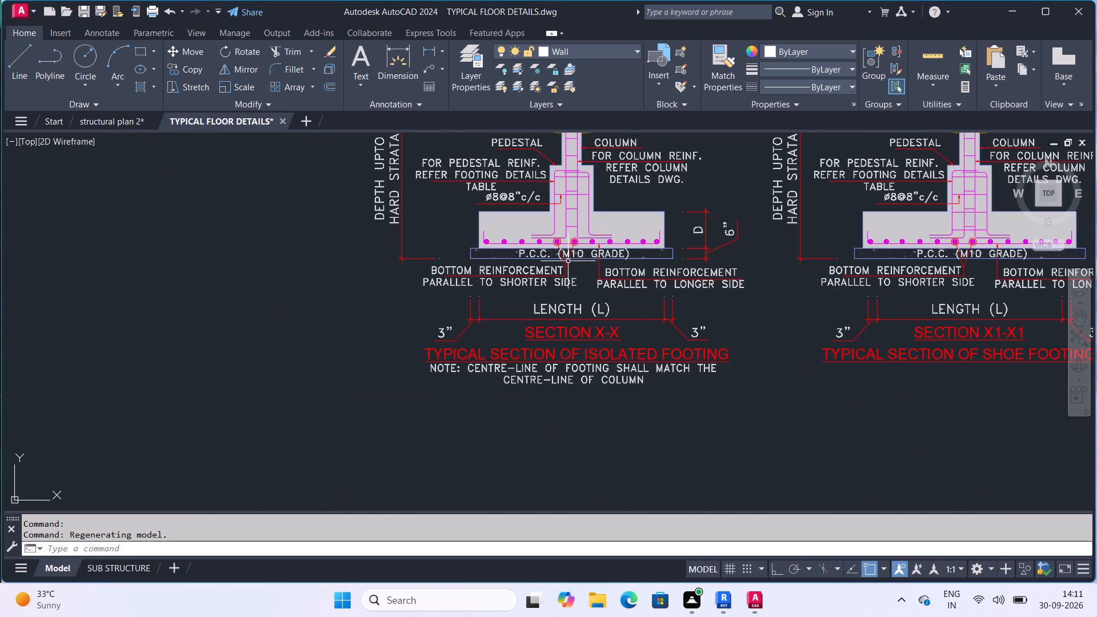
scroll(629, 263, "down", 3)
scroll(842, 241, "up", 3)
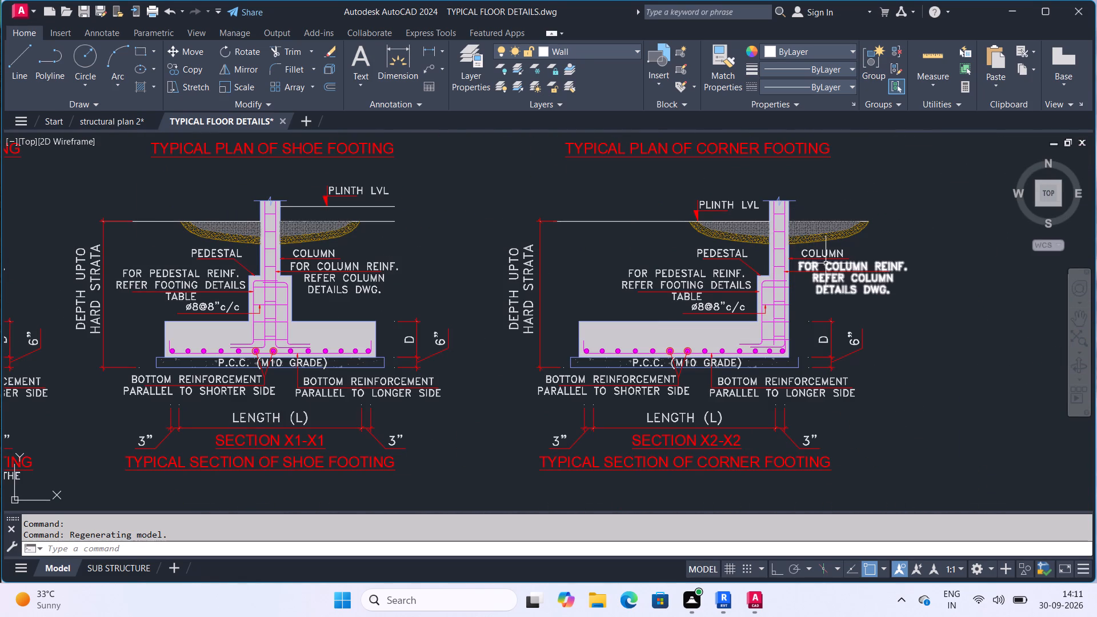
scroll(834, 260, "down", 2)
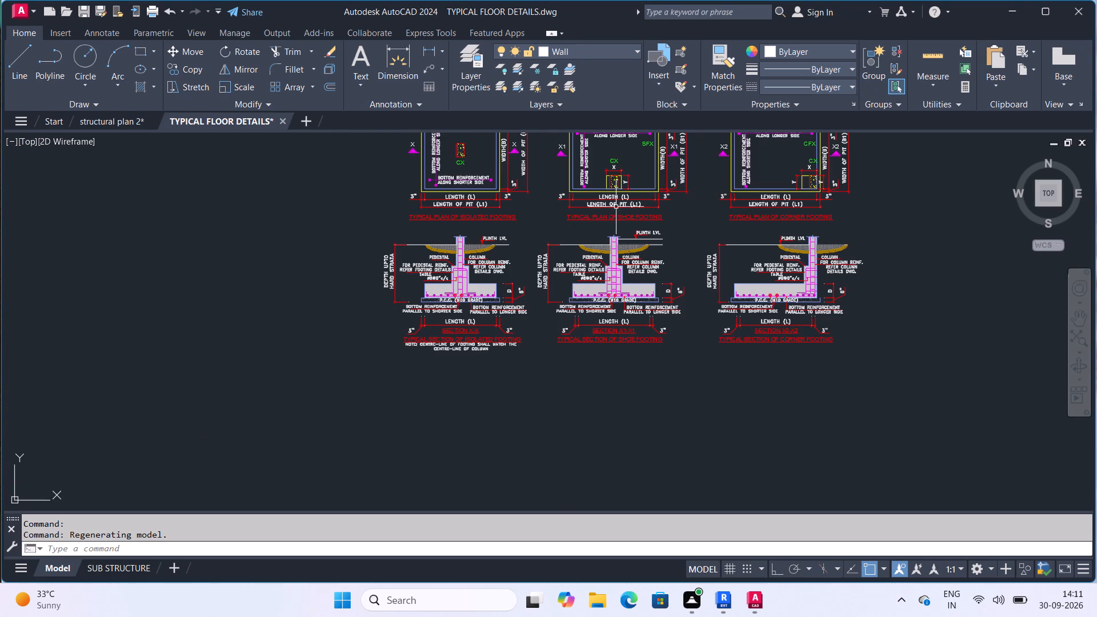
Compare the typical plans and sections of the isolated, shoe and corner footings, checking pit clearances and column and pedestal placement.
middle_click_drag(505, 177, 534, 241)
scroll(521, 206, "down", 1)
scroll(530, 202, "up", 2)
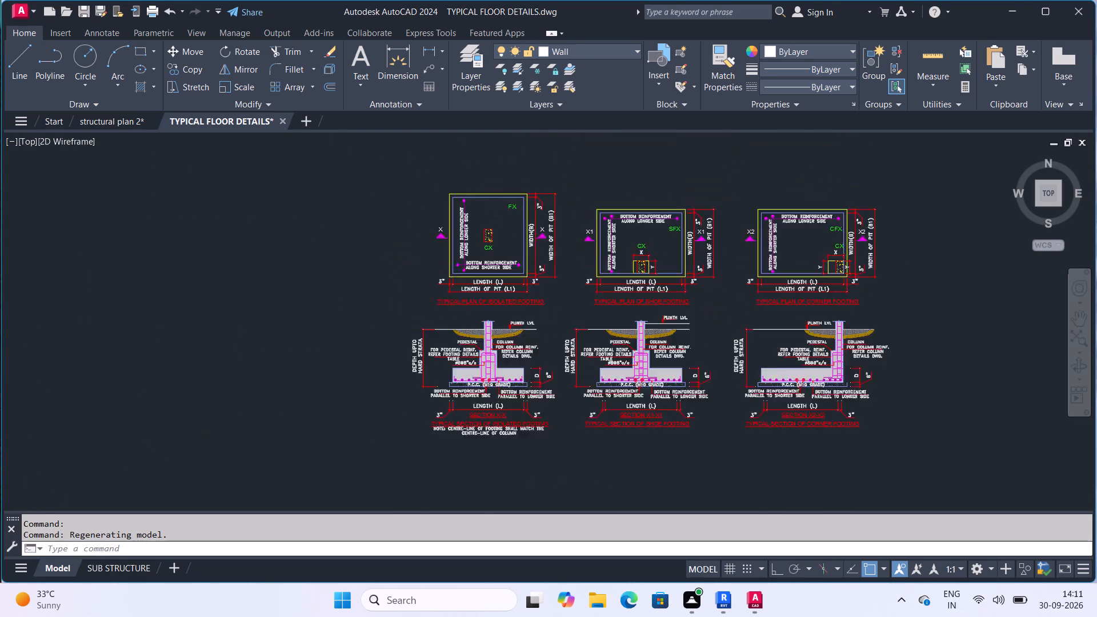
scroll(530, 201, "up", 1)
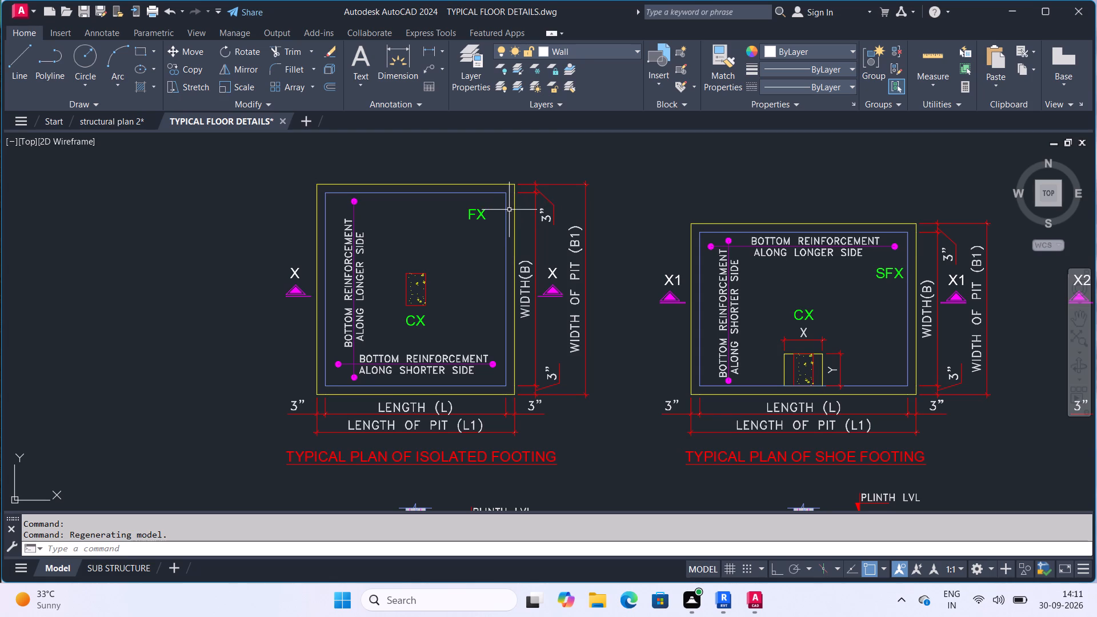
middle_click_drag(863, 289, 660, 260)
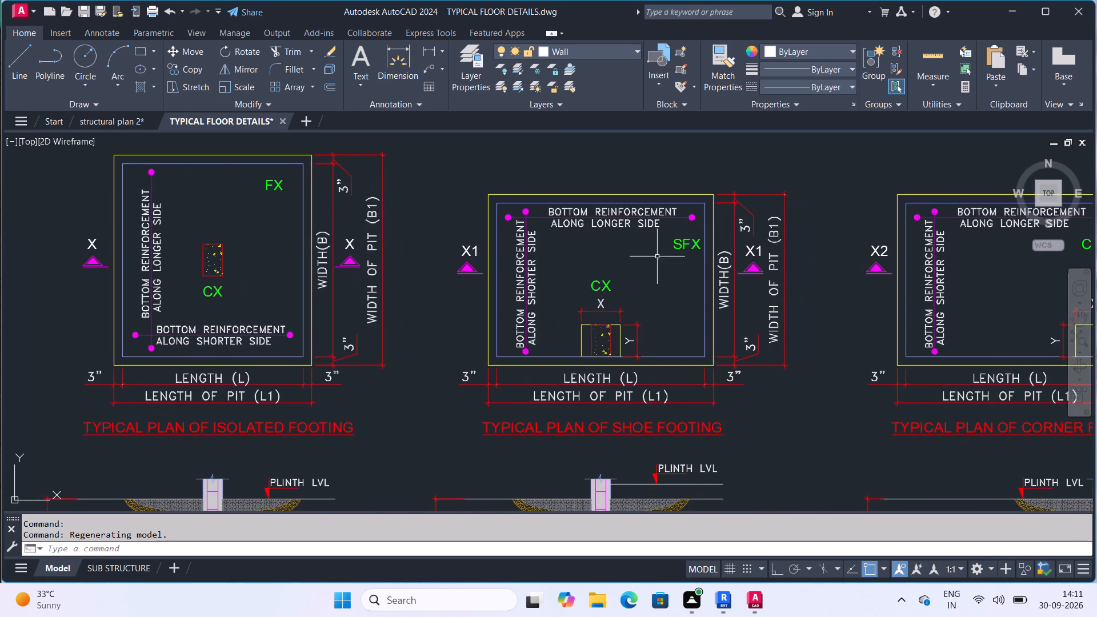
scroll(814, 286, "up", 1)
middle_click_drag(814, 286, 691, 232)
scroll(691, 232, "down", 4)
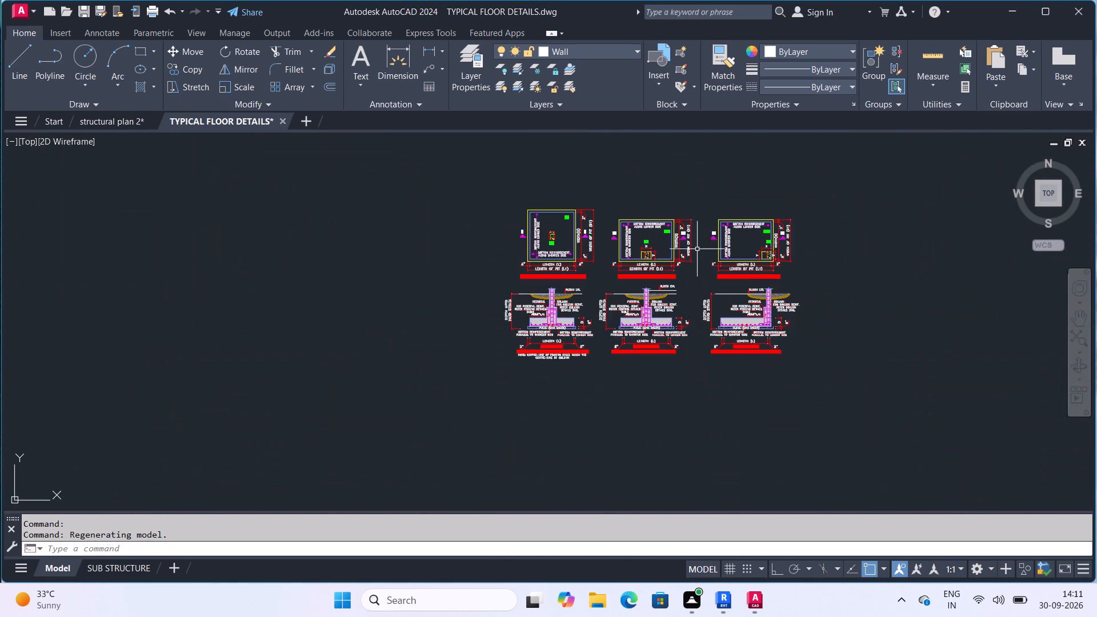
scroll(587, 282, "up", 3)
middle_click_drag(731, 239, 539, 229)
scroll(719, 241, "down", 2)
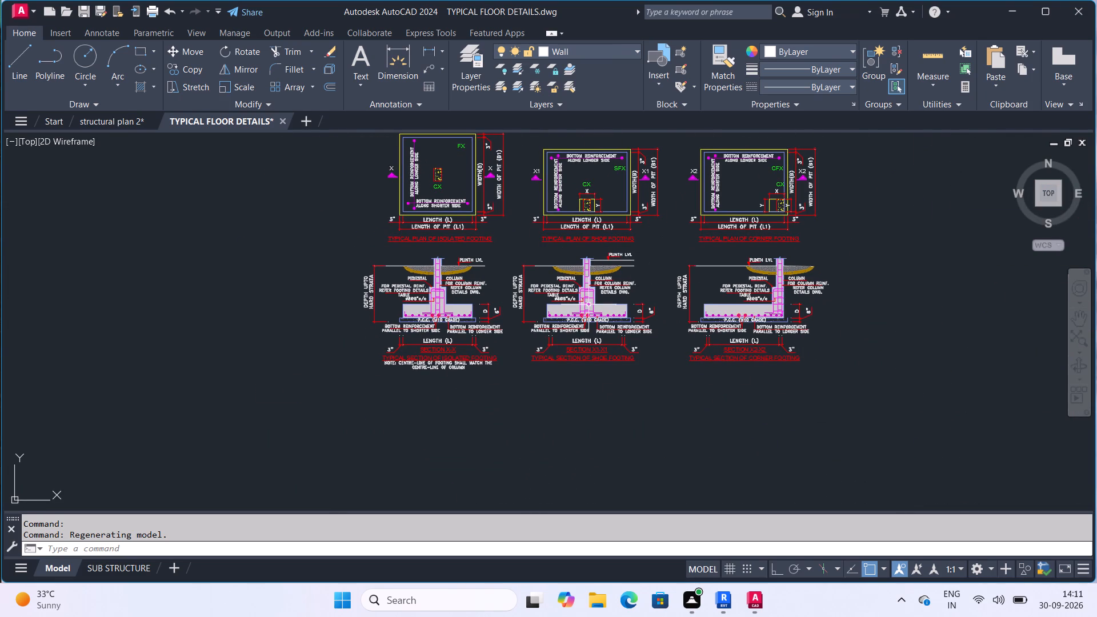
scroll(591, 305, "up", 2)
middle_click_drag(766, 282, 594, 300)
scroll(641, 307, "down", 1)
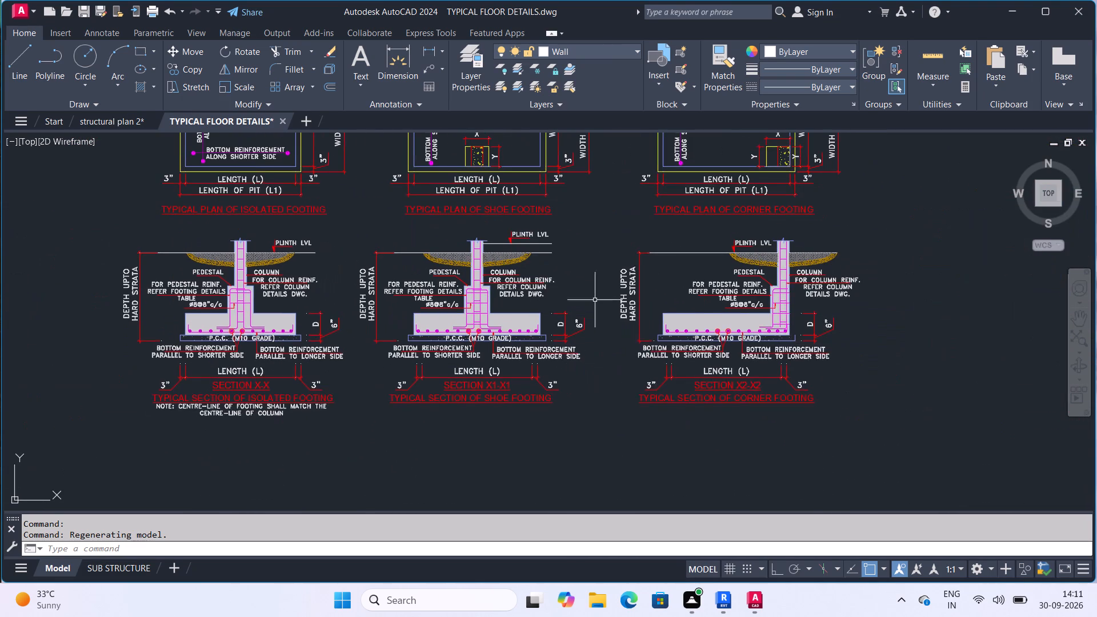
scroll(792, 309, "up", 2)
scroll(775, 313, "down", 2)
scroll(730, 322, "down", 3)
scroll(730, 274, "up", 5)
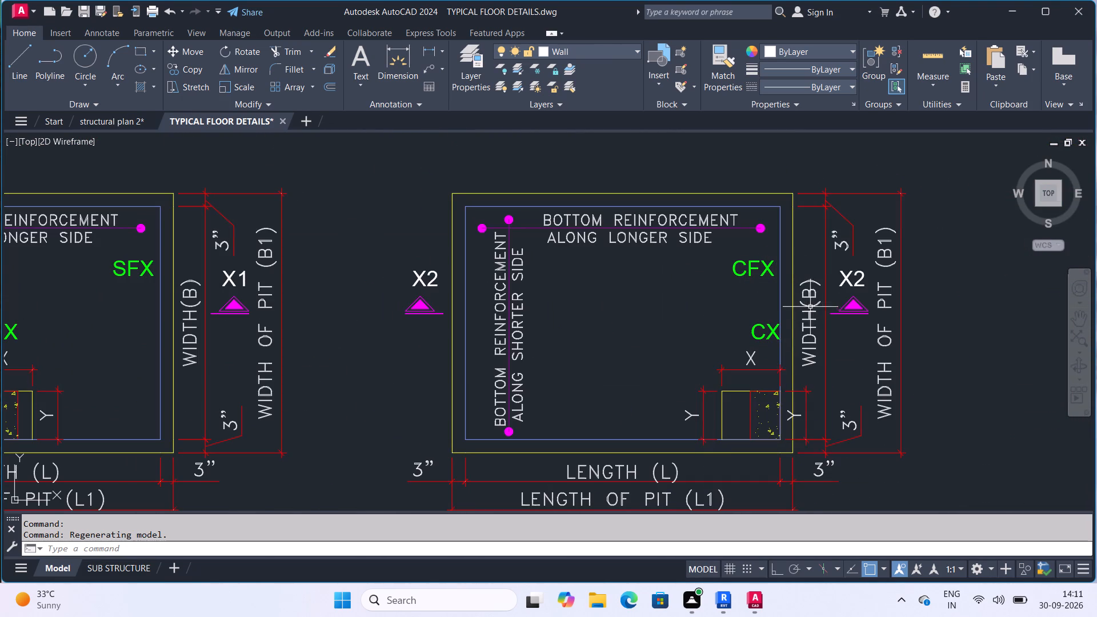
scroll(779, 291, "down", 5)
middle_click_drag(727, 253, 656, 339)
scroll(656, 338, "down", 1)
middle_click_drag(690, 268, 632, 315)
scroll(633, 312, "down", 2)
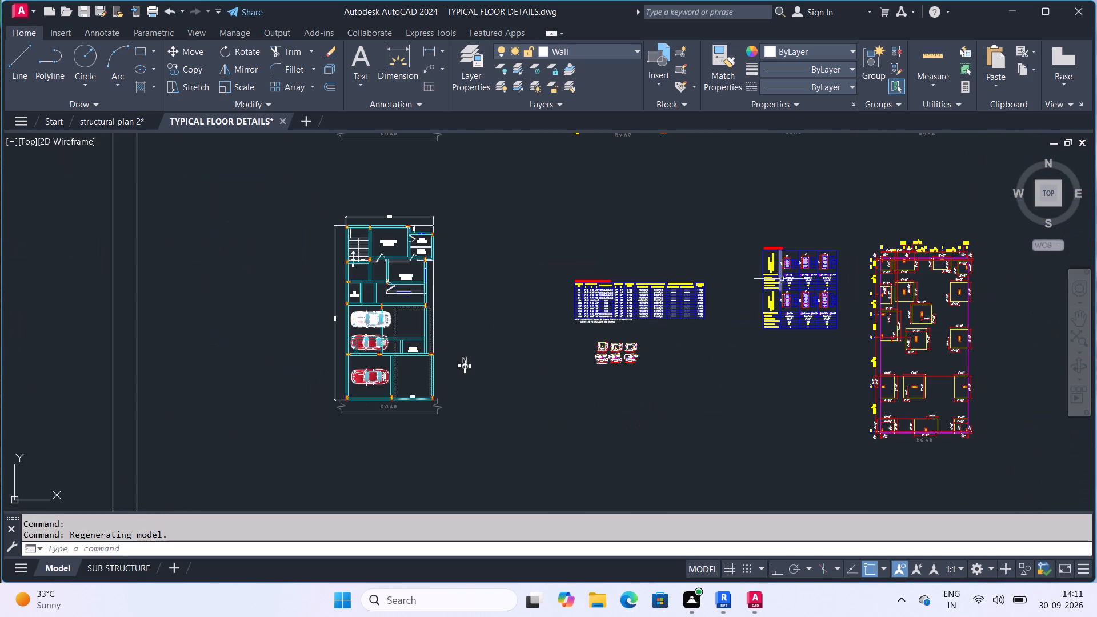
Examine the gridded footing layout plans for footing positions and sizes, especially the C5 column on footing F2 near grid 3.
scroll(876, 327, "up", 2)
middle_click_drag(742, 306, 358, 230)
scroll(364, 230, "down", 1)
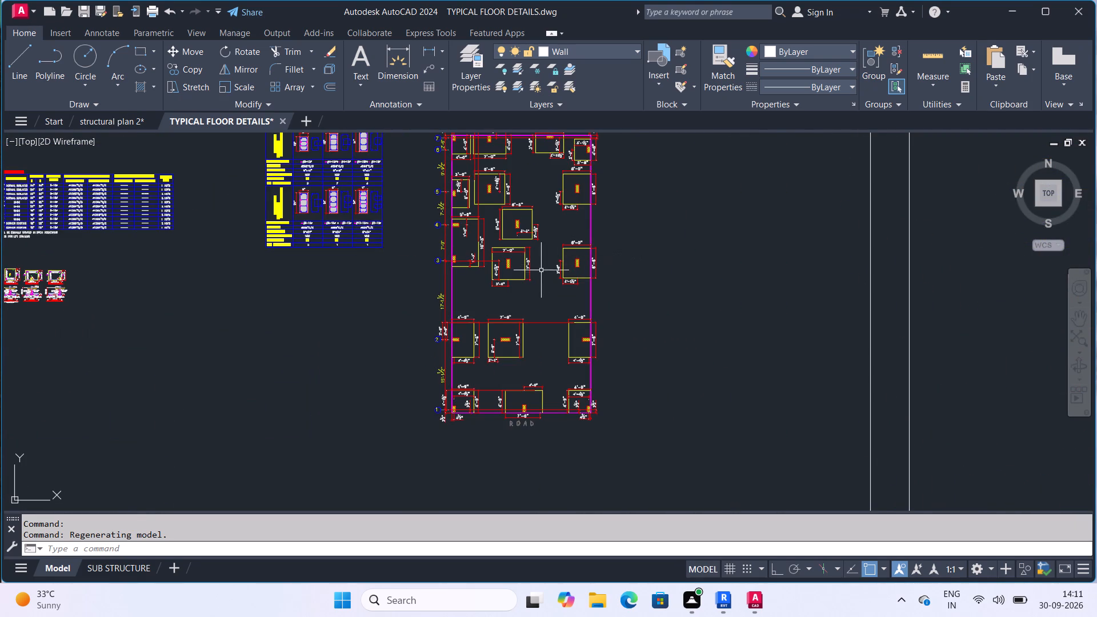
scroll(567, 338, "up", 2)
scroll(651, 303, "down", 3)
scroll(558, 241, "down", 3)
scroll(565, 161, "up", 2)
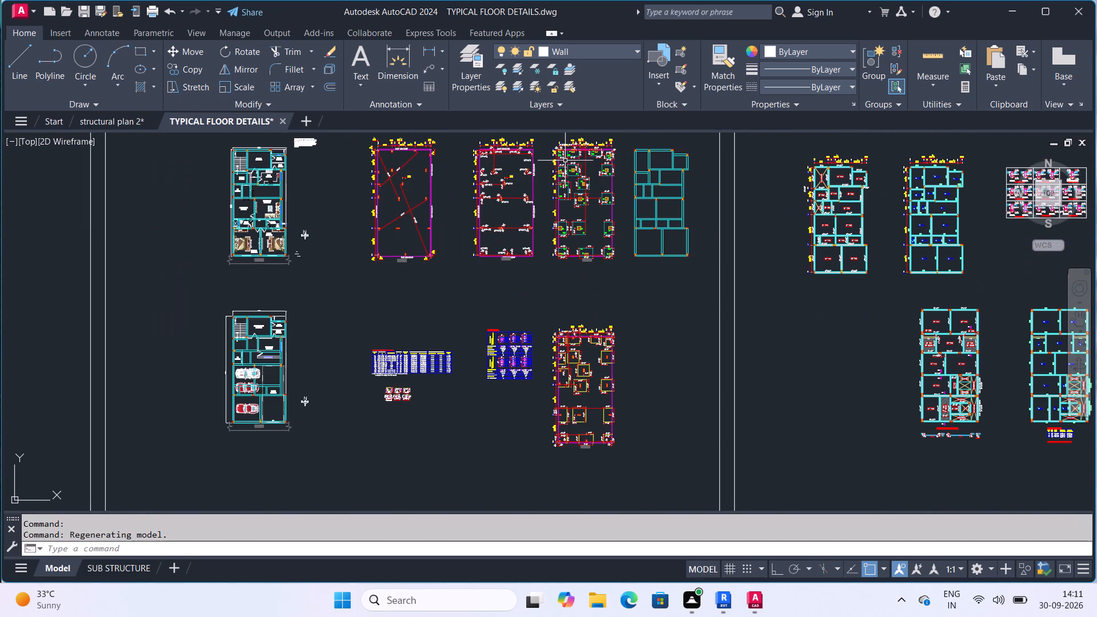
scroll(589, 174, "up", 2)
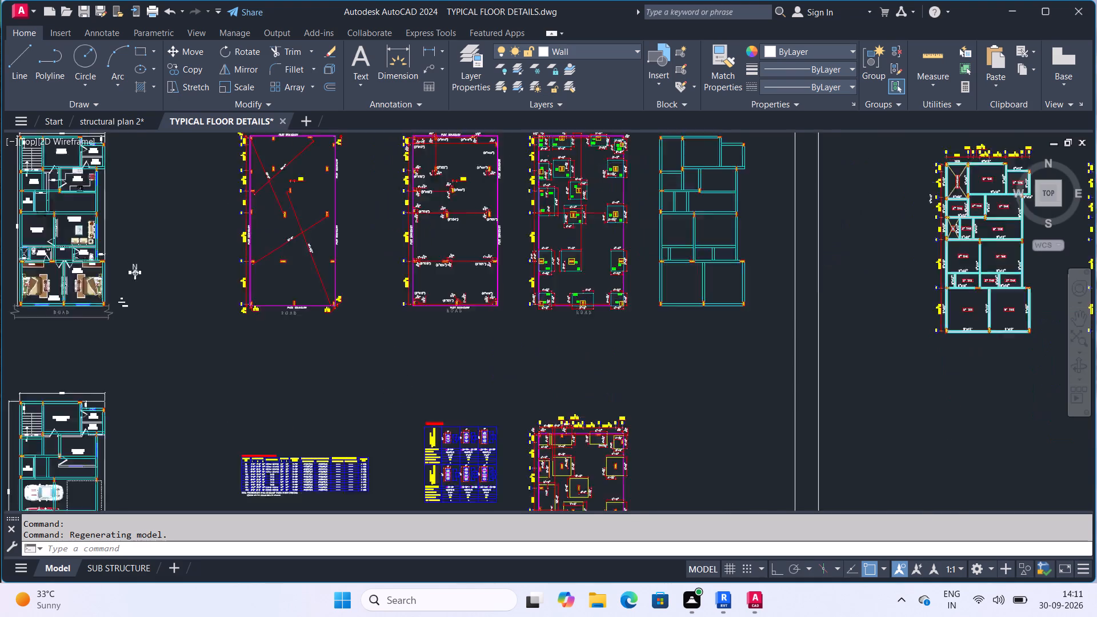
scroll(589, 174, "up", 1)
scroll(555, 266, "up", 2)
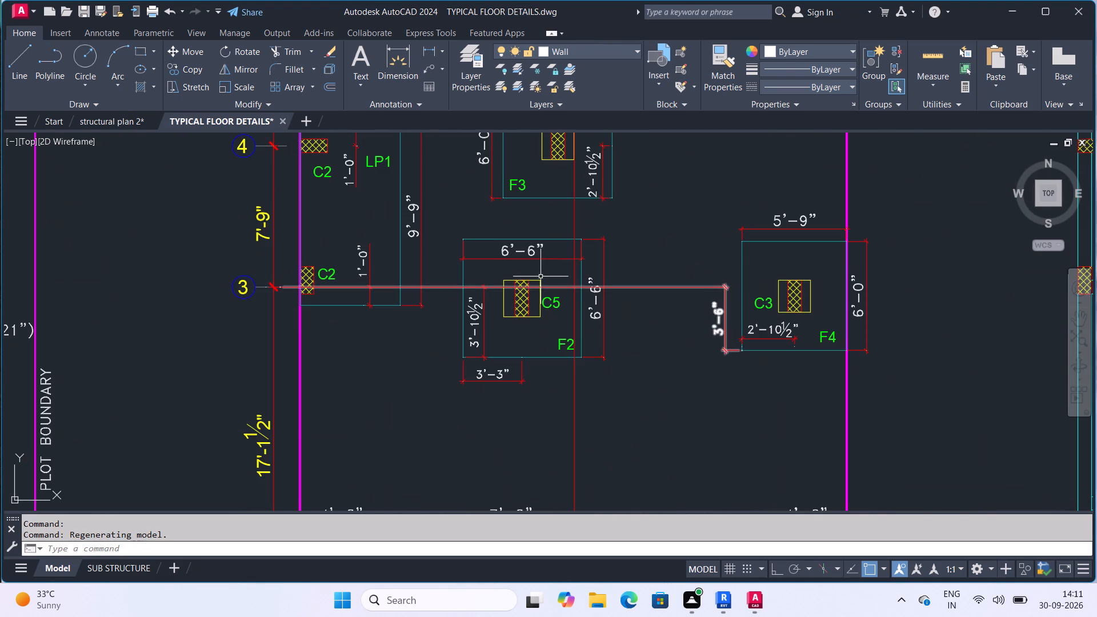
scroll(546, 278, "down", 1)
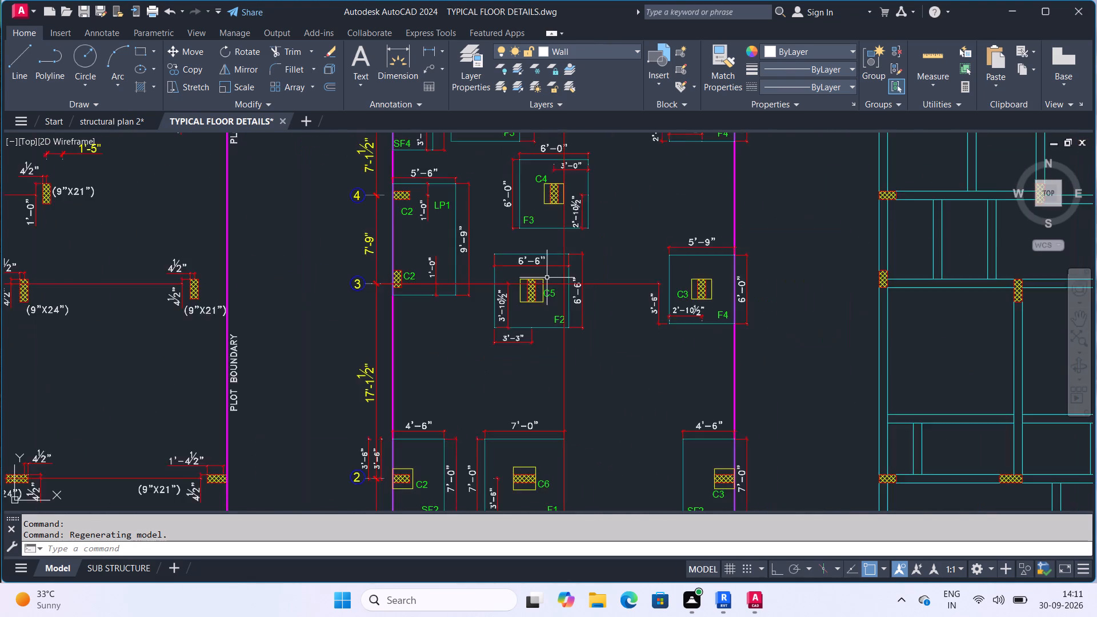
scroll(539, 290, "up", 3)
scroll(558, 276, "down", 4)
scroll(559, 273, "up", 2)
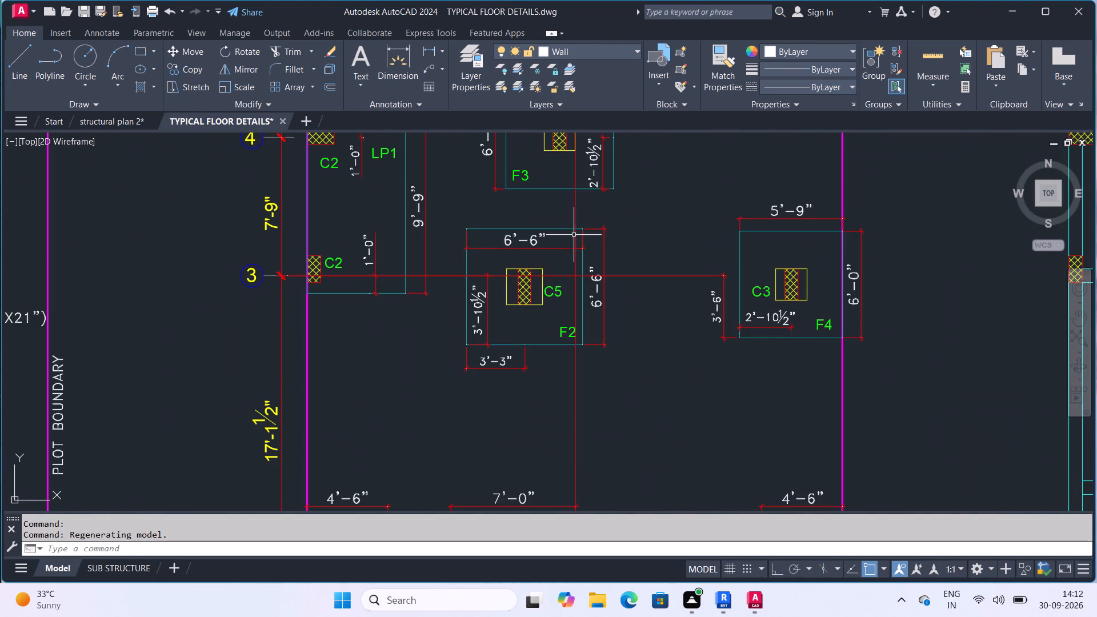
scroll(576, 234, "up", 1)
middle_click_drag(572, 245, 570, 331)
scroll(571, 253, "down", 3)
middle_click_drag(561, 190, 553, 282)
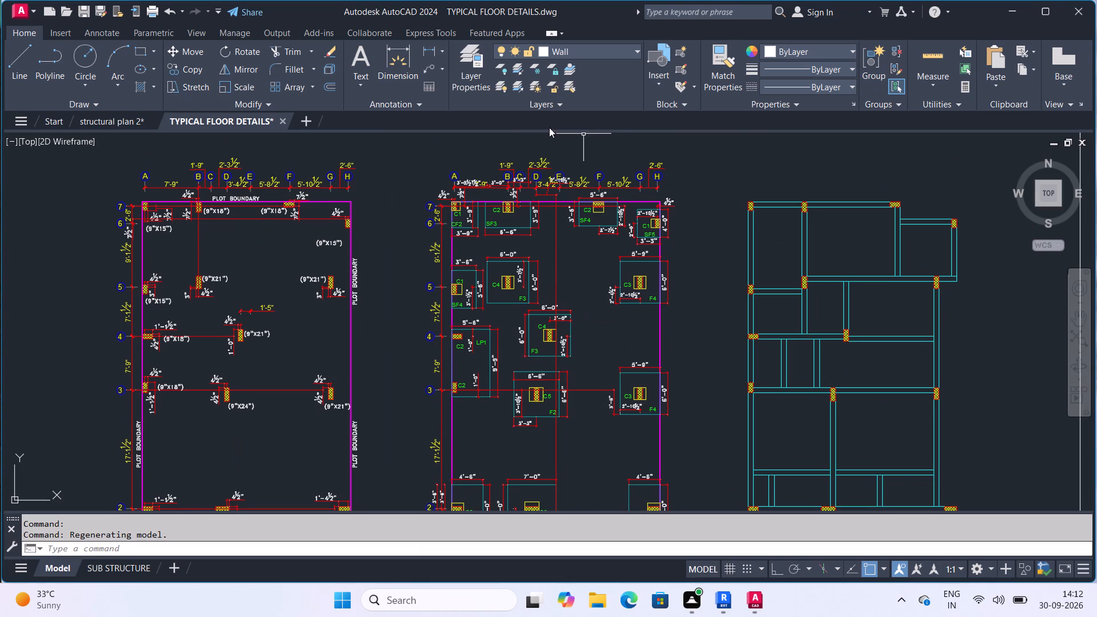
Add a horizontal linear dimension below the bottom edge of the C2 pedestal on footing SF3 at grid B-7.
left_click(443, 50)
left_click(443, 71)
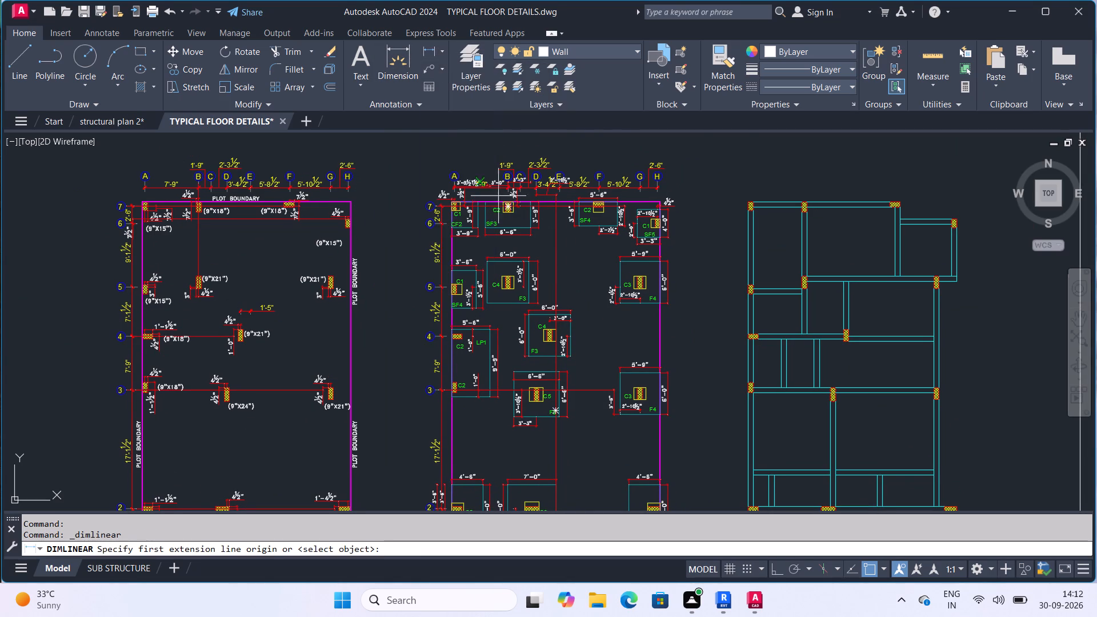
scroll(537, 238, "up", 3)
scroll(462, 195, "up", 1)
middle_click_drag(462, 195, 706, 330)
scroll(605, 268, "up", 1)
scroll(615, 269, "down", 3)
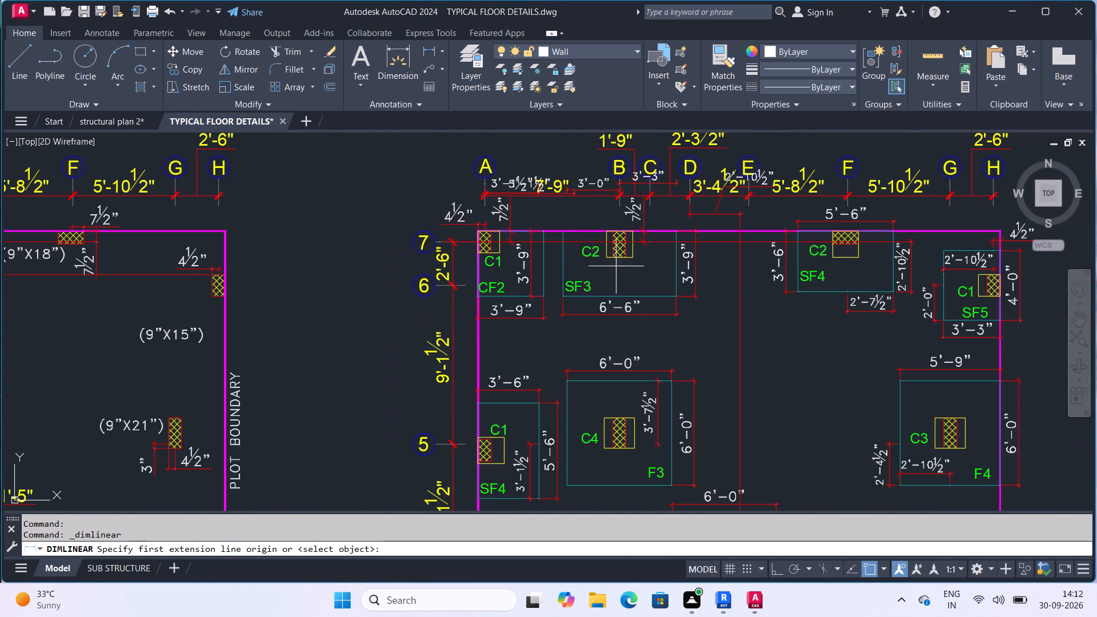
scroll(449, 222, "up", 3)
scroll(652, 318, "up", 2)
middle_click_drag(640, 322, 437, 234)
middle_click_drag(766, 311, 599, 303)
scroll(599, 303, "down", 2)
middle_click_drag(599, 303, 459, 299)
middle_click(458, 299)
scroll(792, 318, "up", 3)
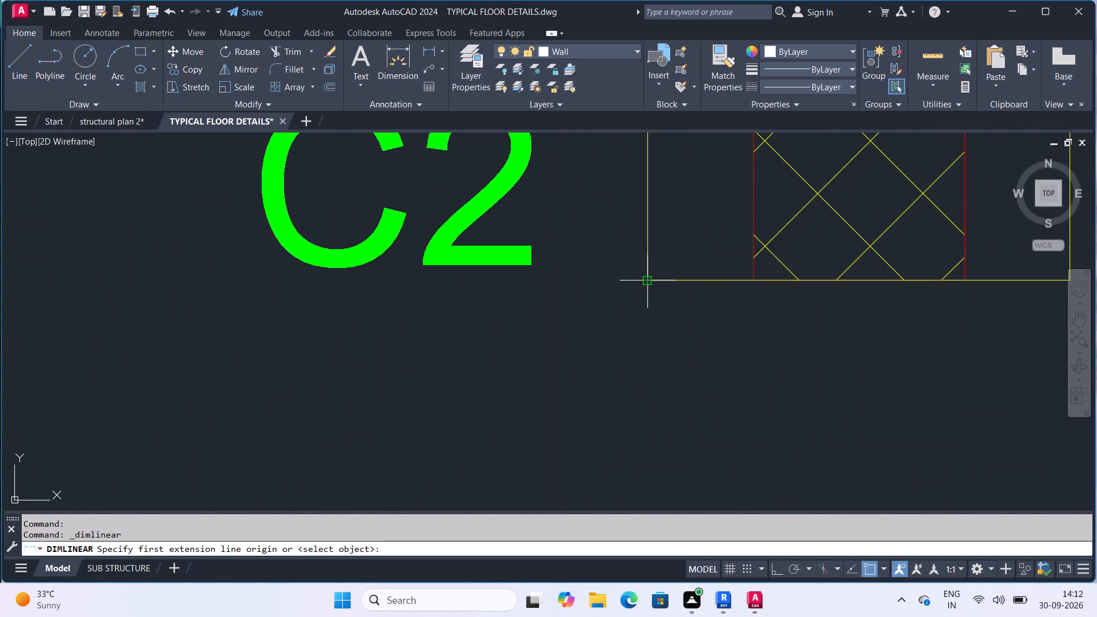
left_click(648, 279)
middle_click_drag(828, 314, 530, 356)
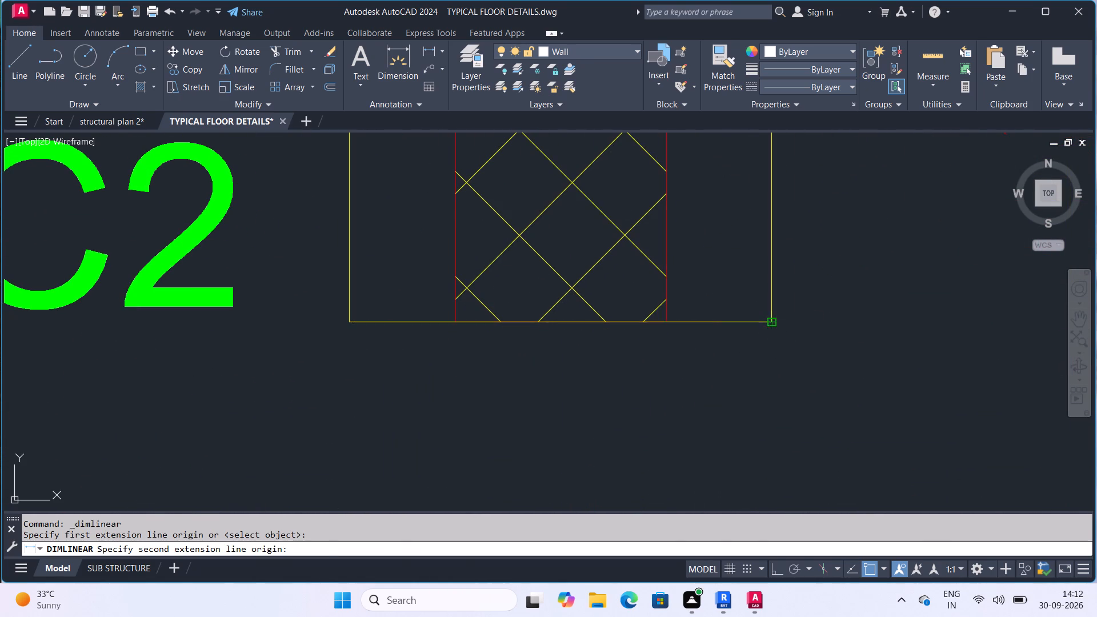
left_click(772, 319)
left_click(765, 400)
scroll(766, 391, "down", 5)
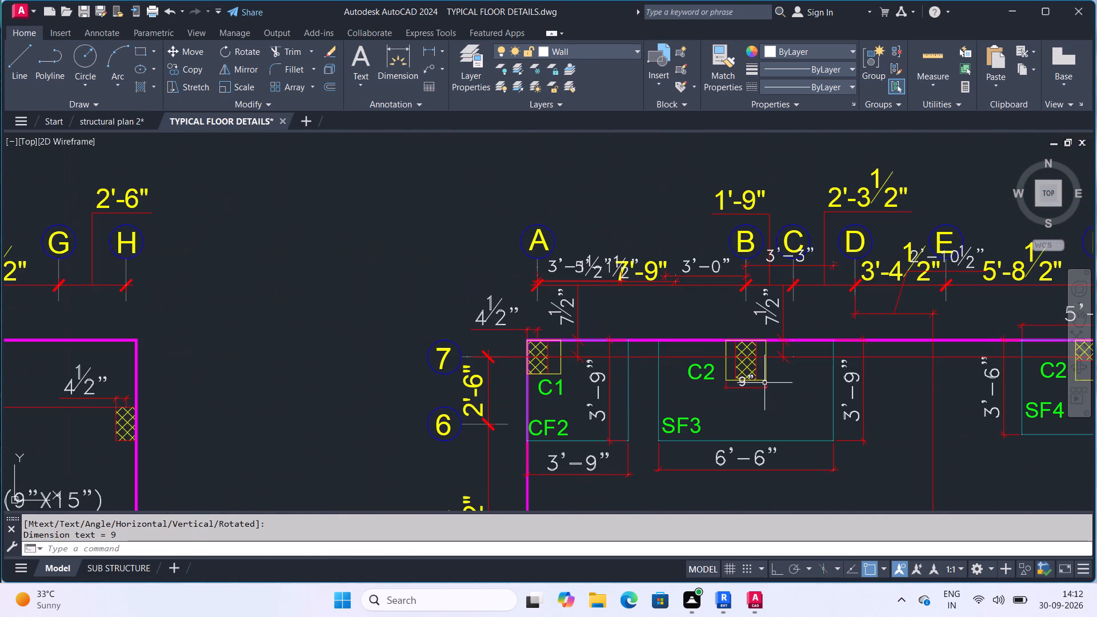
scroll(754, 367, "up", 3)
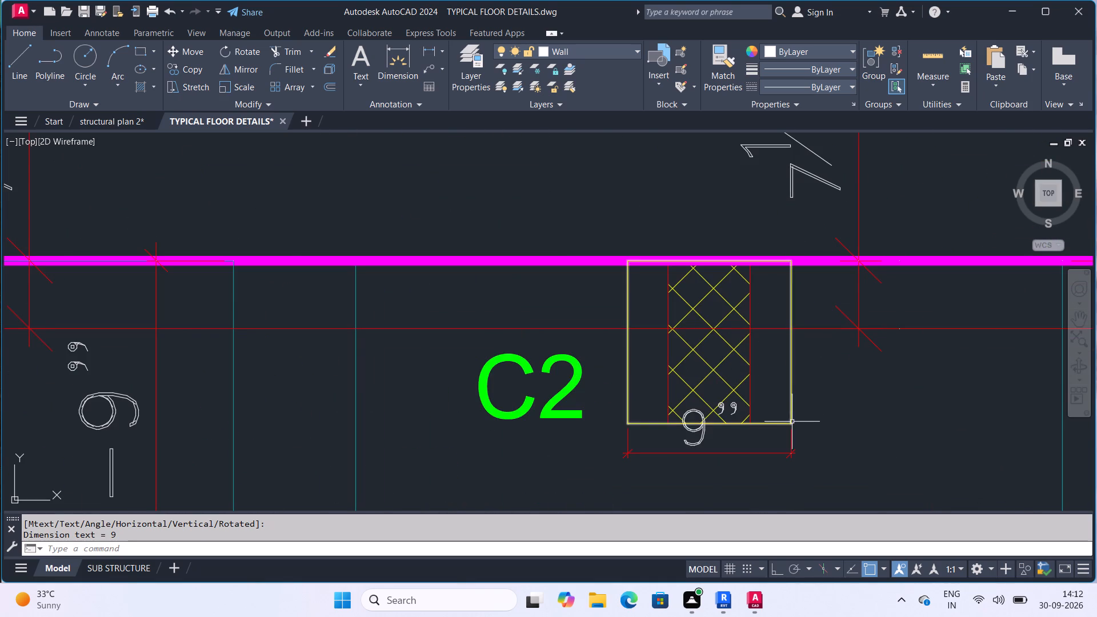
scroll(775, 389, "down", 4)
middle_click_drag(812, 424, 614, 265)
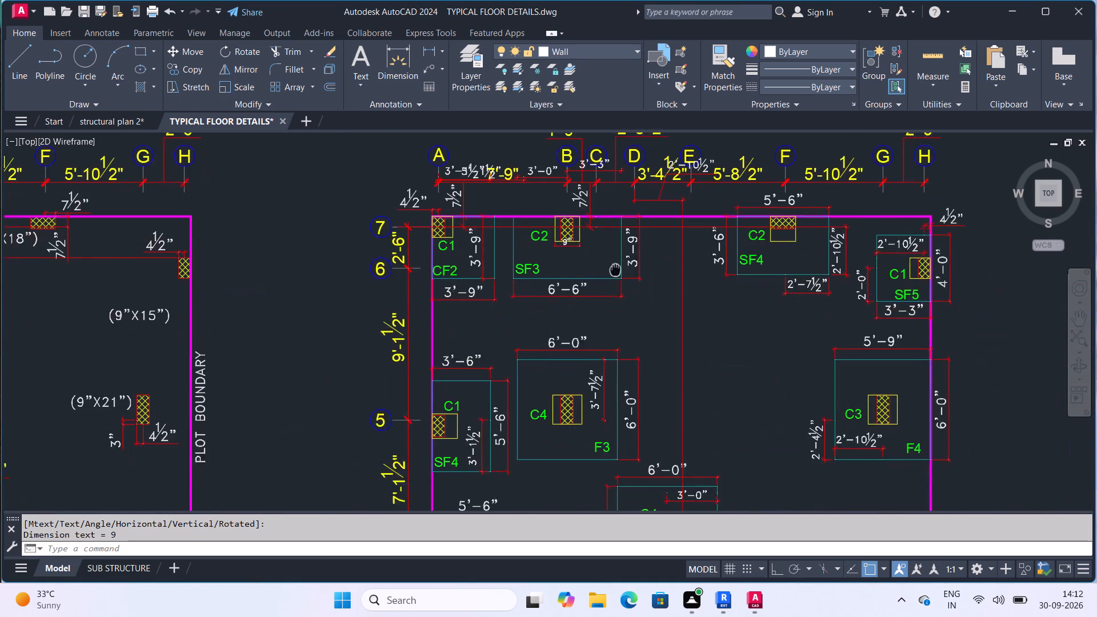
middle_click_drag(614, 265, 615, 267)
Locate the isolated footing schedule and read its footing sizes, pedestal dimensions and reinforcement.
scroll(604, 262, "down", 2)
scroll(369, 340, "down", 3)
middle_click_drag(417, 428, 646, 274)
scroll(644, 275, "down", 1)
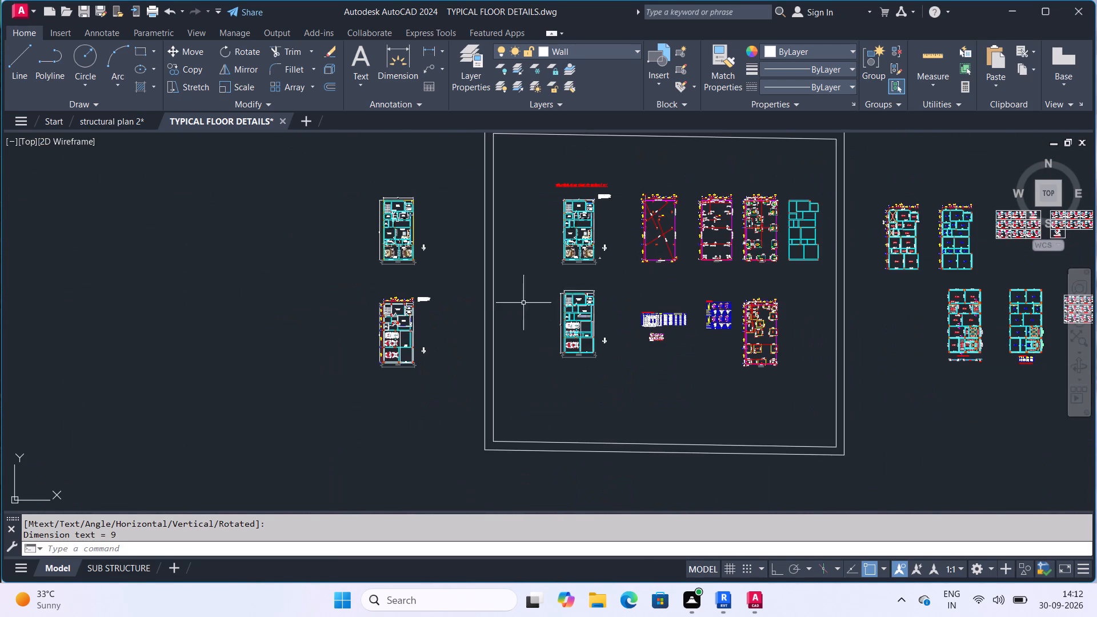
scroll(336, 338, "up", 1)
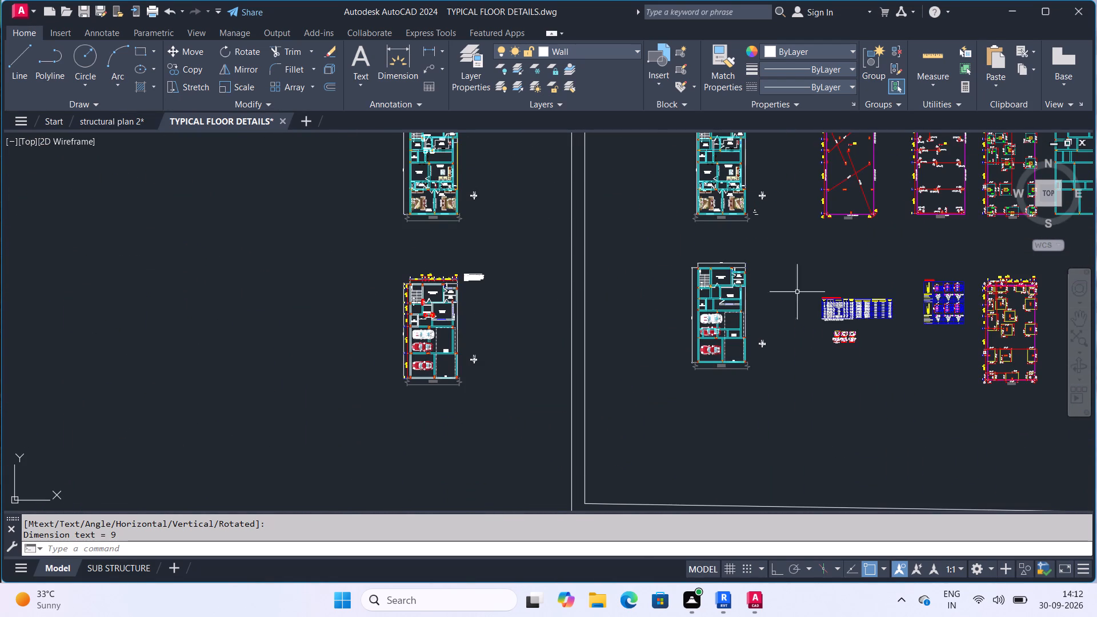
middle_click_drag(886, 313, 747, 366)
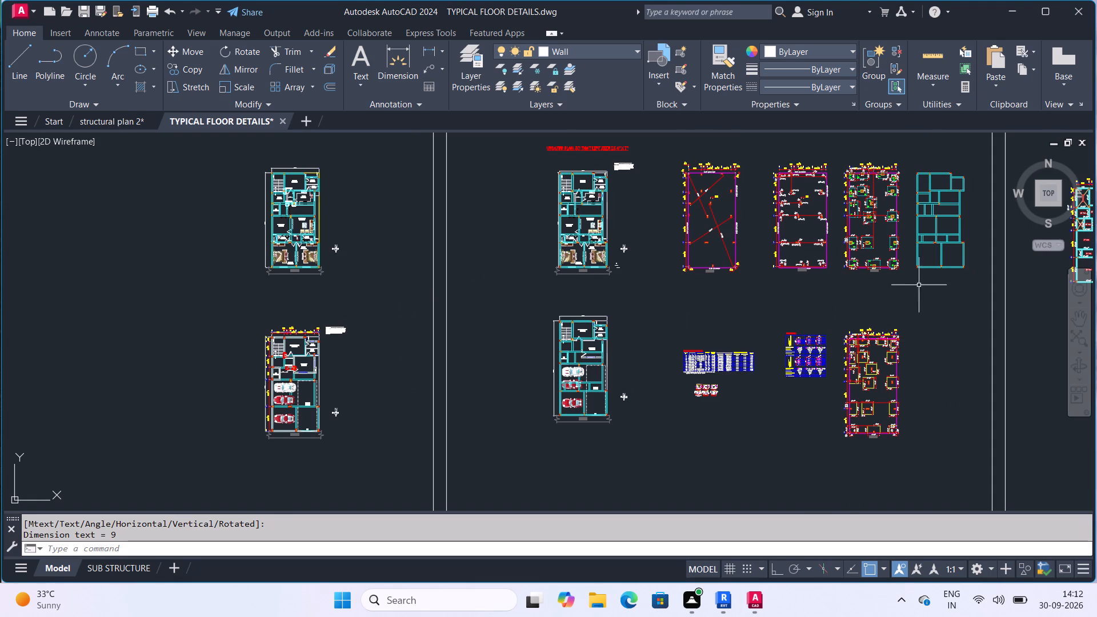
scroll(722, 378, "up", 3)
scroll(676, 341, "up", 2)
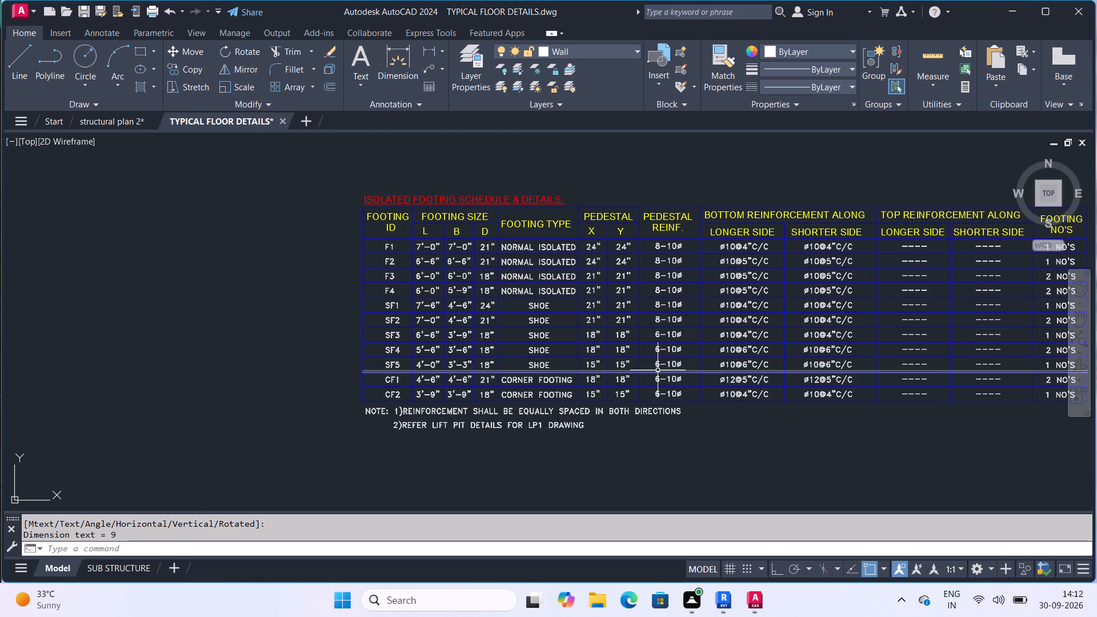
middle_click_drag(749, 345, 535, 315)
scroll(606, 314, "down", 4)
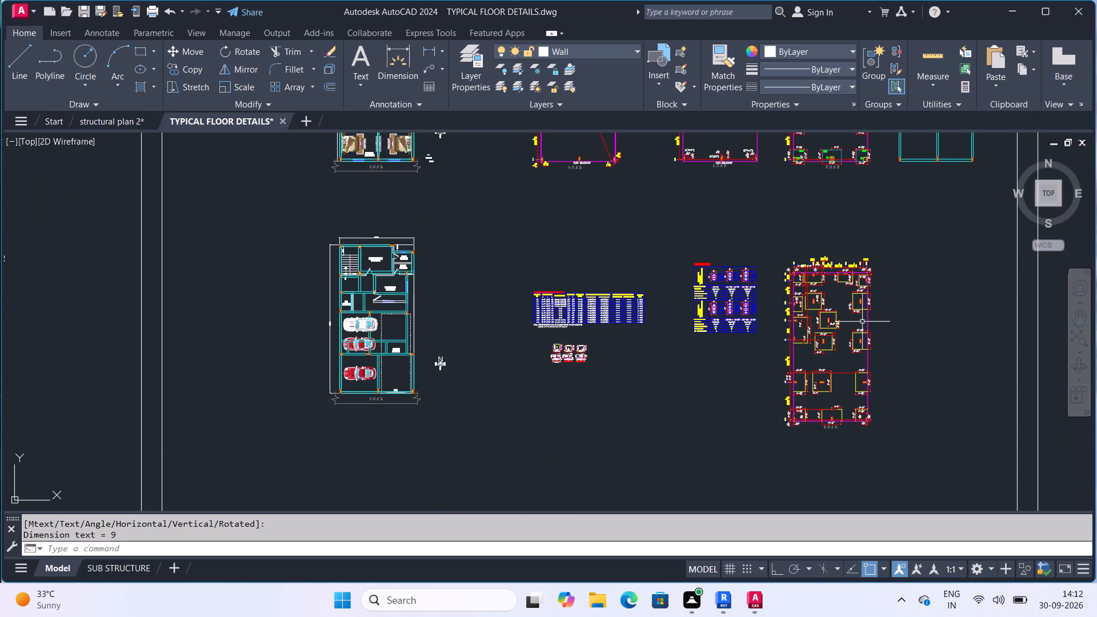
Examine the footing pit layout plan beside the column details table, focusing on the lift pit footing between grids 3 and 4.
scroll(810, 310, "up", 3)
scroll(767, 311, "down", 1)
scroll(766, 352, "up", 2)
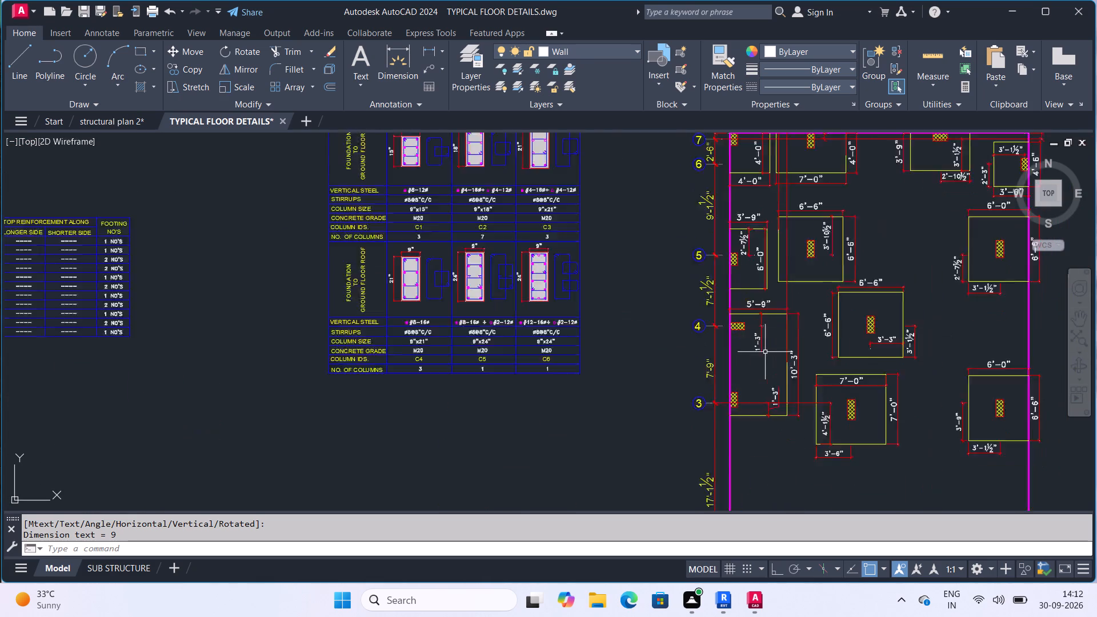
scroll(769, 318, "down", 2)
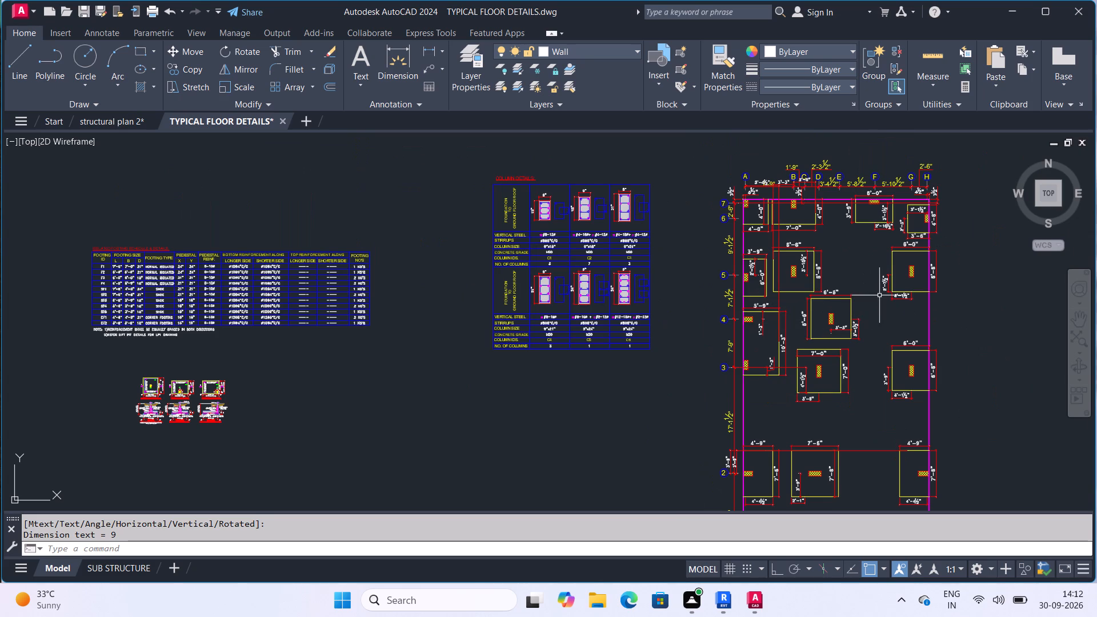
scroll(804, 335, "up", 2)
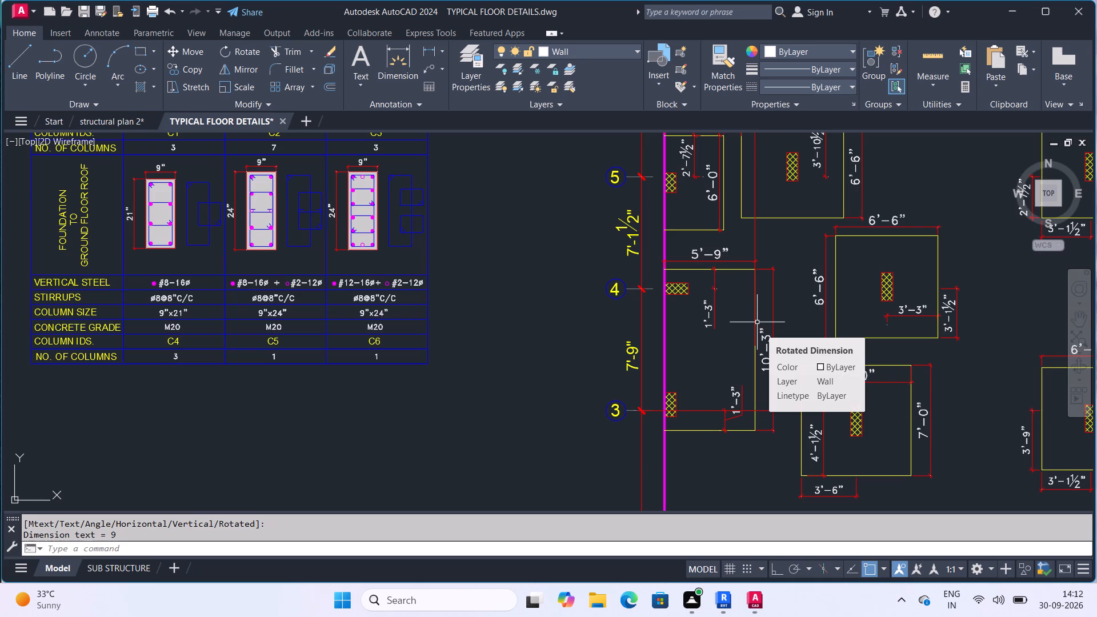
scroll(743, 338, "up", 3)
scroll(765, 370, "down", 2)
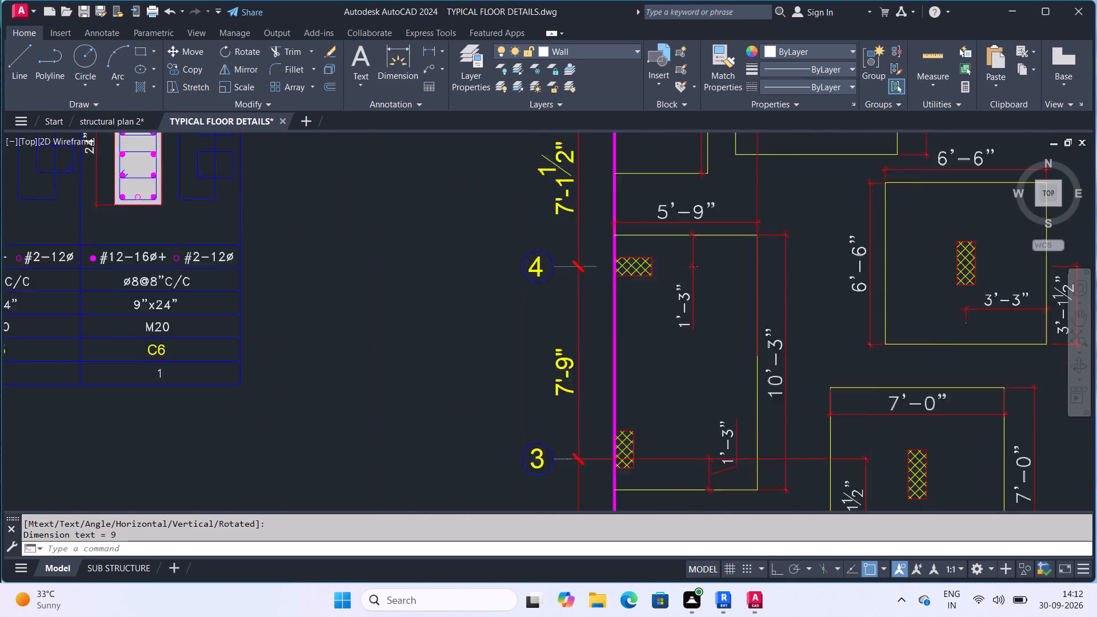
scroll(765, 368, "down", 4)
scroll(747, 268, "up", 3)
middle_click_drag(754, 341, 722, 215)
scroll(710, 294, "down", 1)
scroll(684, 277, "up", 1)
middle_click_drag(744, 344, 721, 258)
scroll(719, 257, "down", 1)
scroll(732, 352, "down", 1)
middle_click_drag(722, 338, 711, 290)
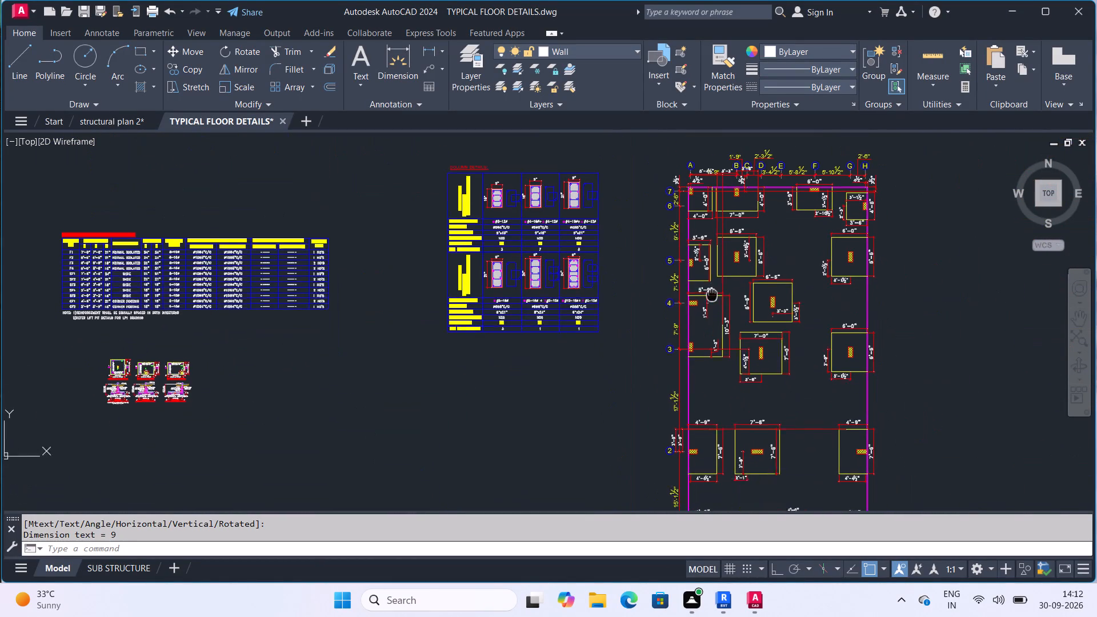
middle_click_drag(711, 290, 707, 270)
Check the pedestal X and Y sizes of the shoe and corner footings in the isolated footing schedule.
scroll(97, 259, "up", 2)
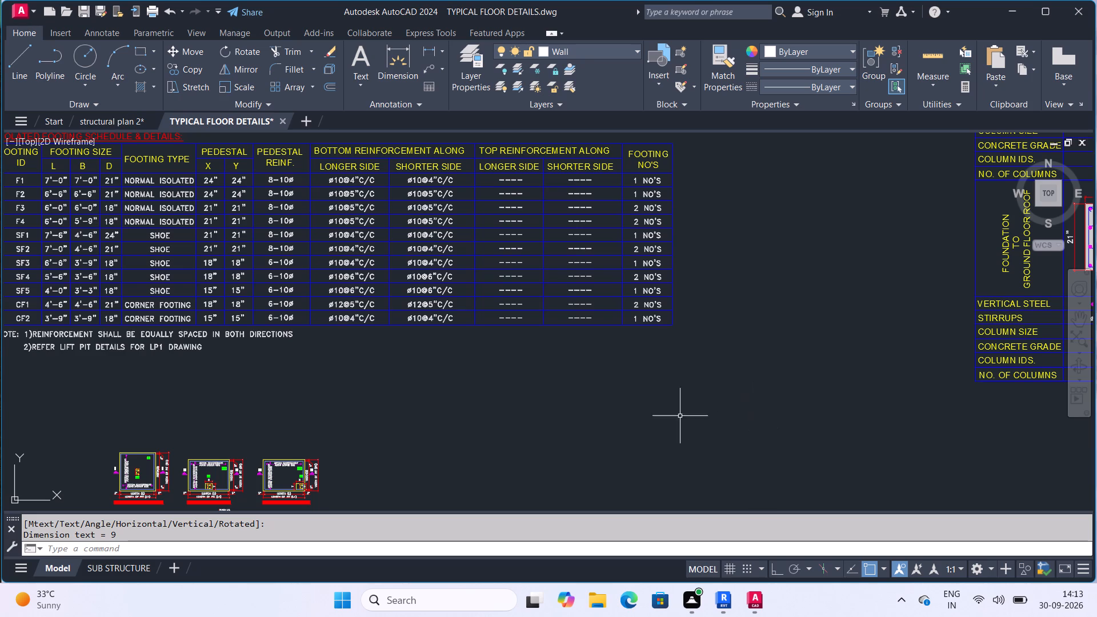
scroll(105, 302, "up", 3)
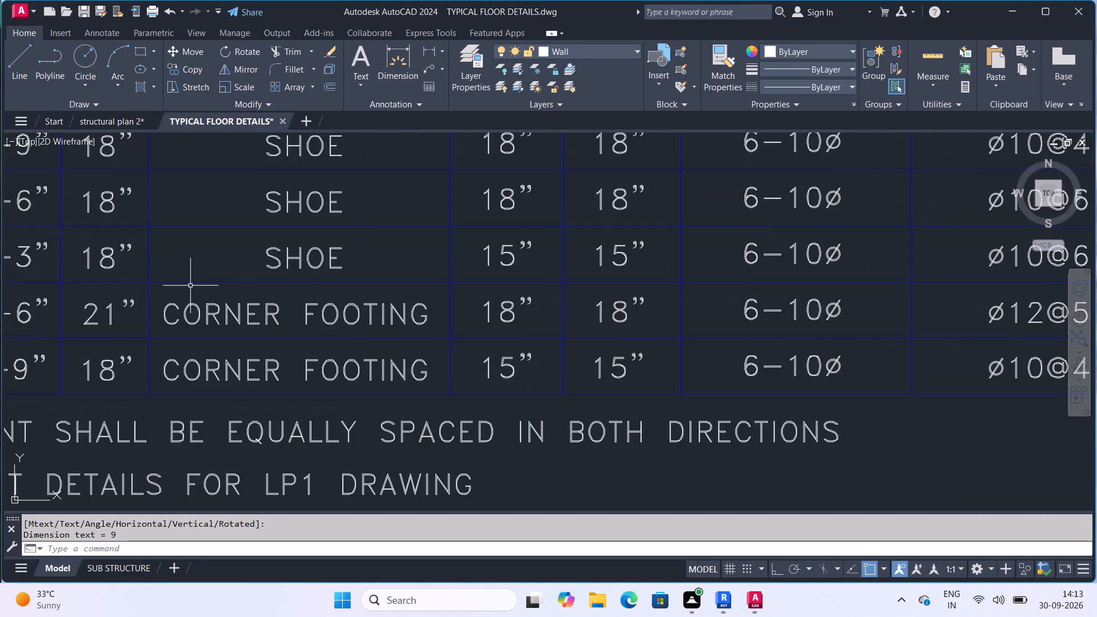
middle_click_drag(379, 203, 322, 269)
scroll(372, 210, "down", 1)
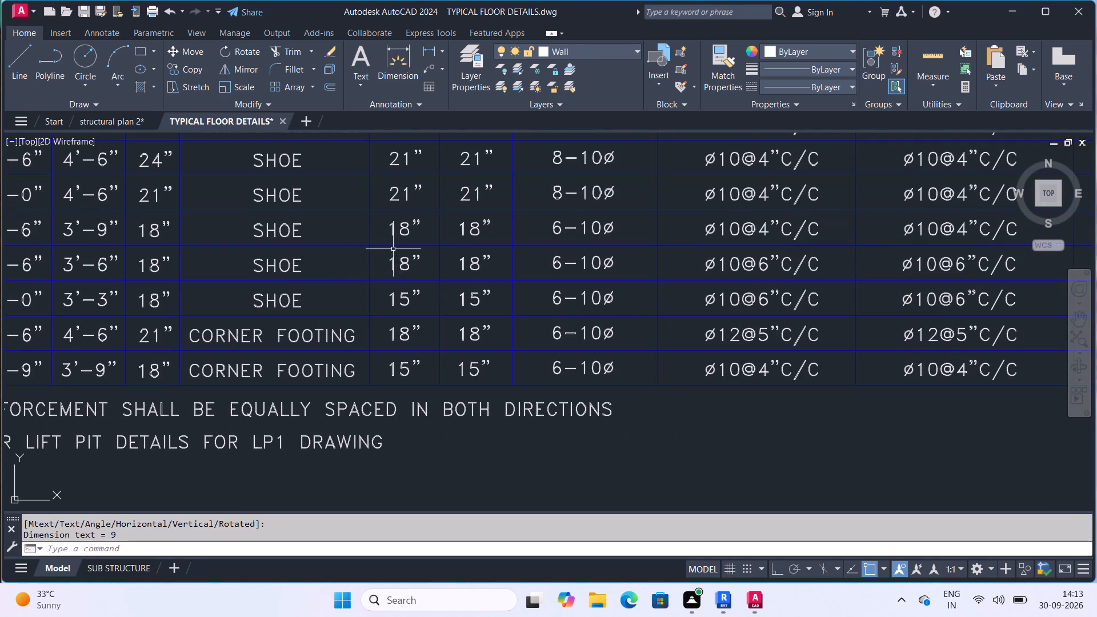
scroll(442, 231, "down", 2)
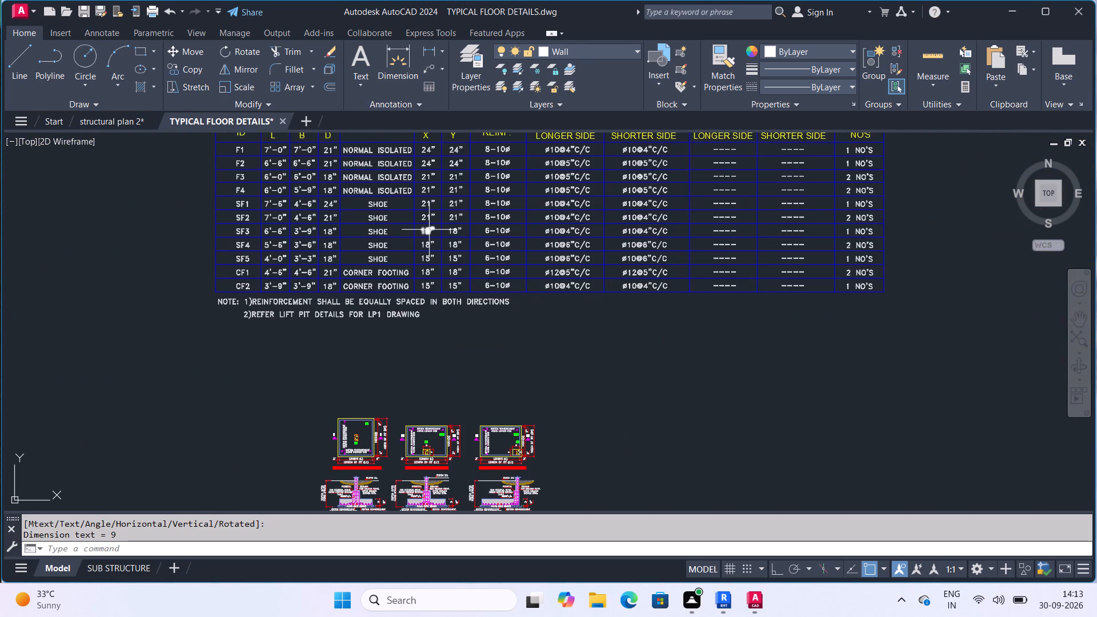
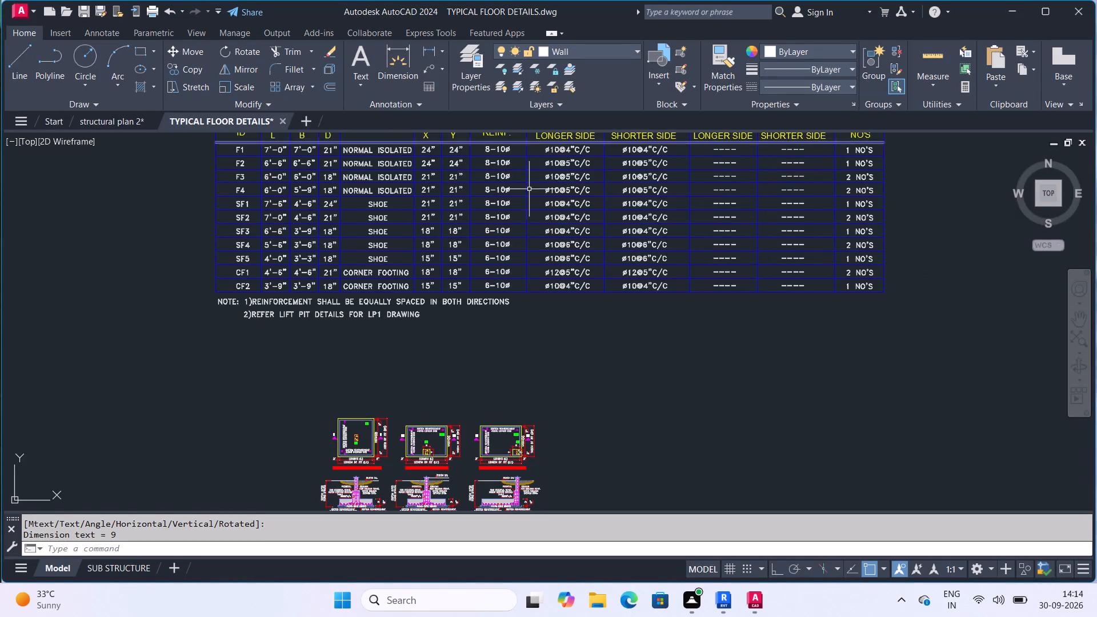
Compare the isolated footing schedule and column details table with the footing layout plan, focusing on the footings along grids 3 and 4.
scroll(298, 258, "up", 3)
scroll(398, 276, "down", 5)
middle_click_drag(477, 288, 430, 318)
scroll(910, 416, "up", 2)
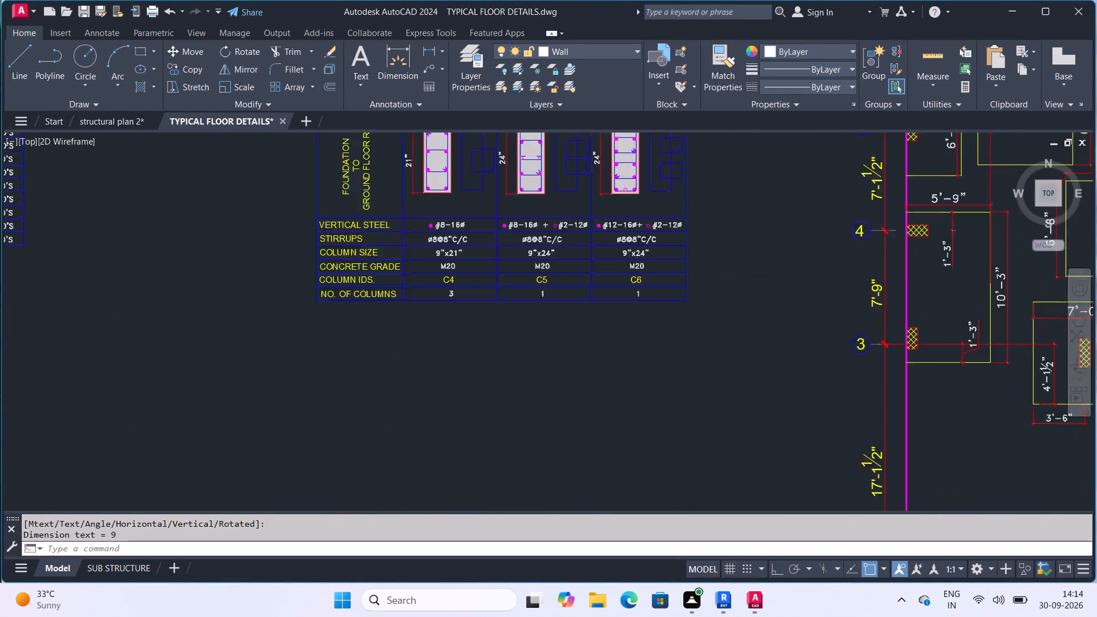
scroll(912, 416, "up", 2)
middle_click_drag(867, 351, 580, 376)
scroll(648, 355, "down", 5)
scroll(459, 272, "up", 3)
scroll(689, 295, "up", 2)
middle_click_drag(649, 292, 603, 293)
scroll(596, 286, "down", 2)
scroll(530, 354, "down", 2)
middle_click_drag(550, 346, 616, 323)
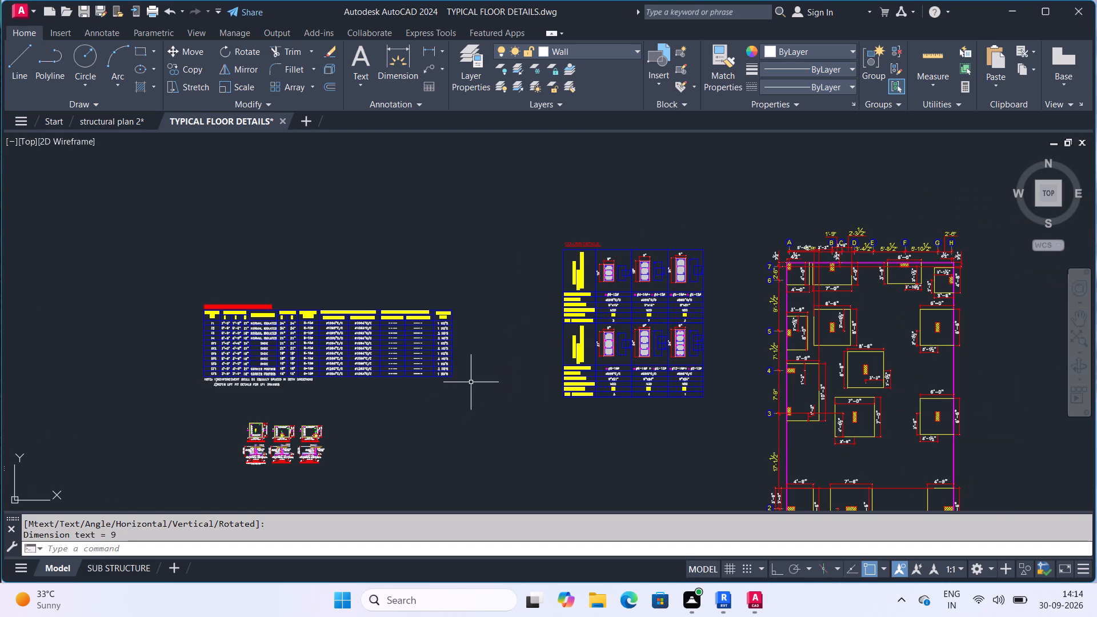
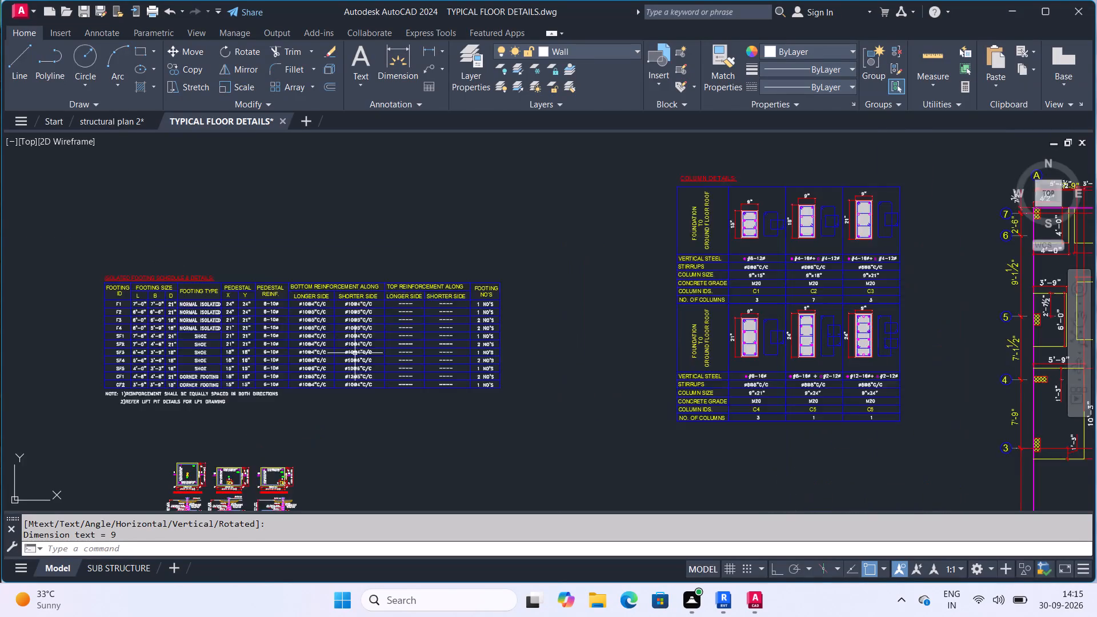
Examine the isolated footing schedule for the footing sizes, footing types, pedestal sizes and reinforcement of each footing ID.
scroll(244, 339, "up", 3)
middle_click_drag(213, 359, 612, 403)
scroll(546, 422, "down", 3)
scroll(445, 422, "up", 2)
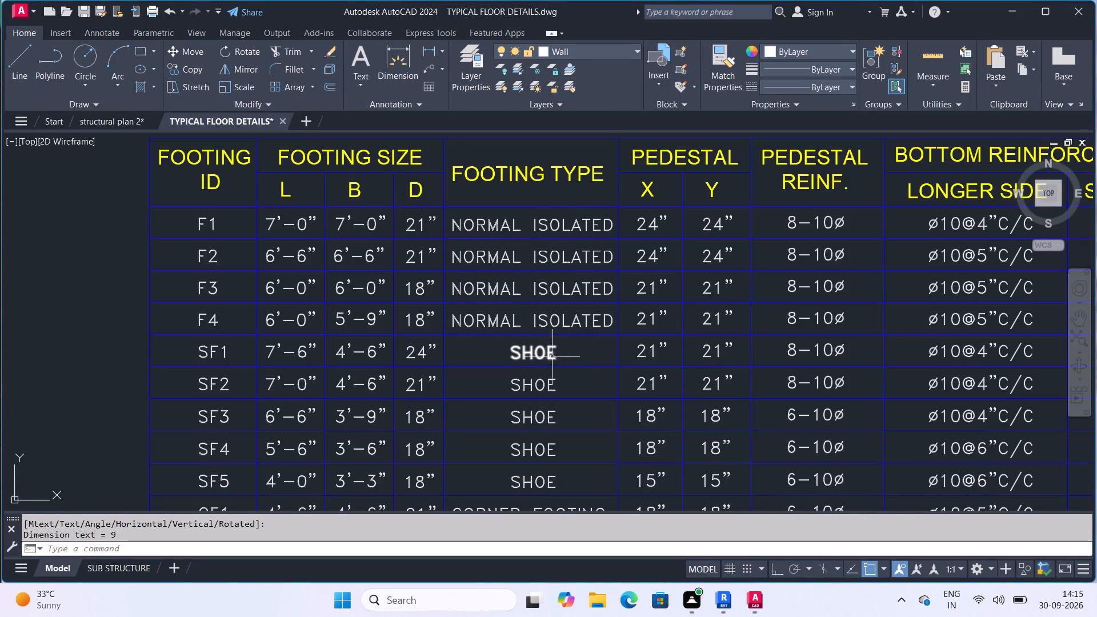
scroll(548, 355, "down", 2)
middle_click_drag(438, 332, 264, 298)
middle_click_drag(705, 347, 626, 379)
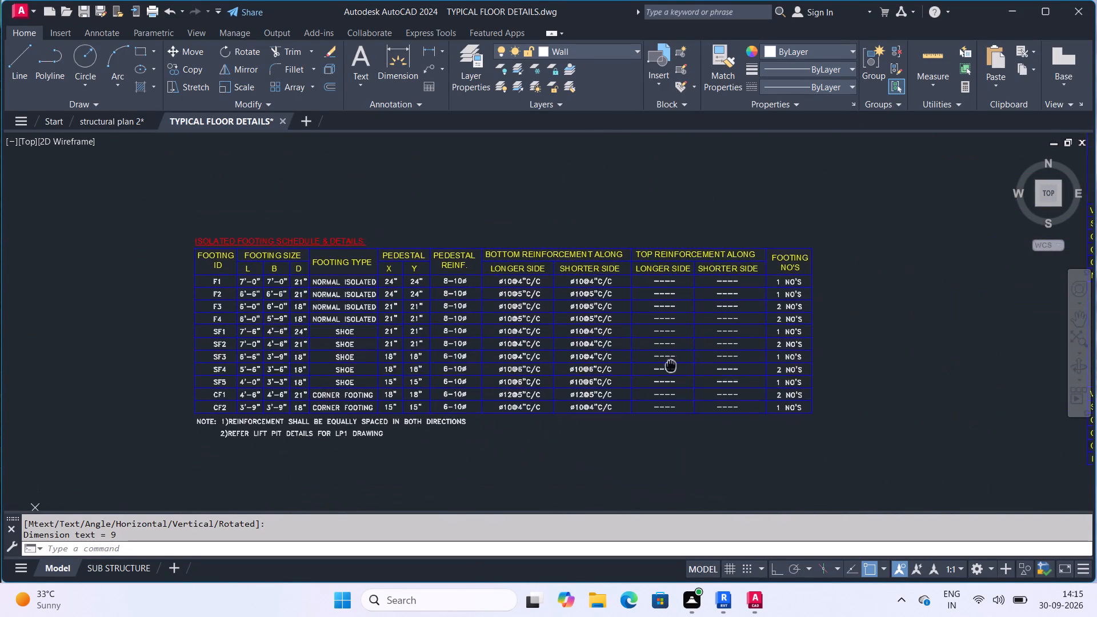
Examine the column details table alongside the dimensioned footing layout plan, covering the footings on grids 3 to 7.
middle_click_drag(626, 379, 378, 408)
scroll(378, 408, "down", 1)
middle_click_drag(686, 366, 318, 356)
scroll(319, 356, "up", 1)
middle_click_drag(637, 359, 448, 373)
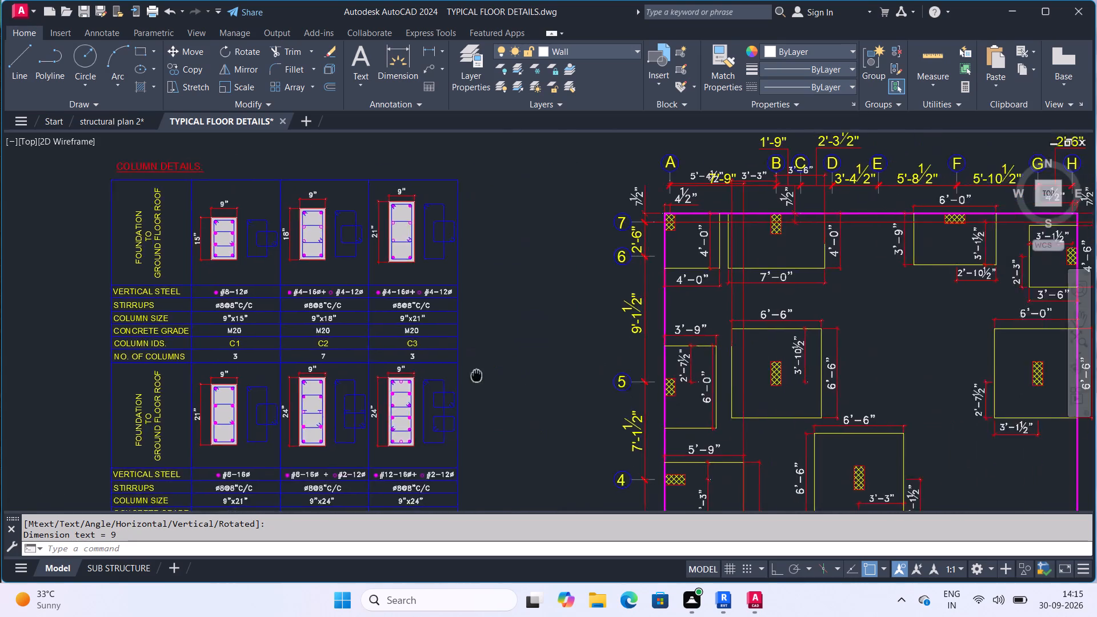
middle_click_drag(448, 373, 367, 354)
scroll(632, 372, "up", 1)
scroll(579, 336, "down", 2)
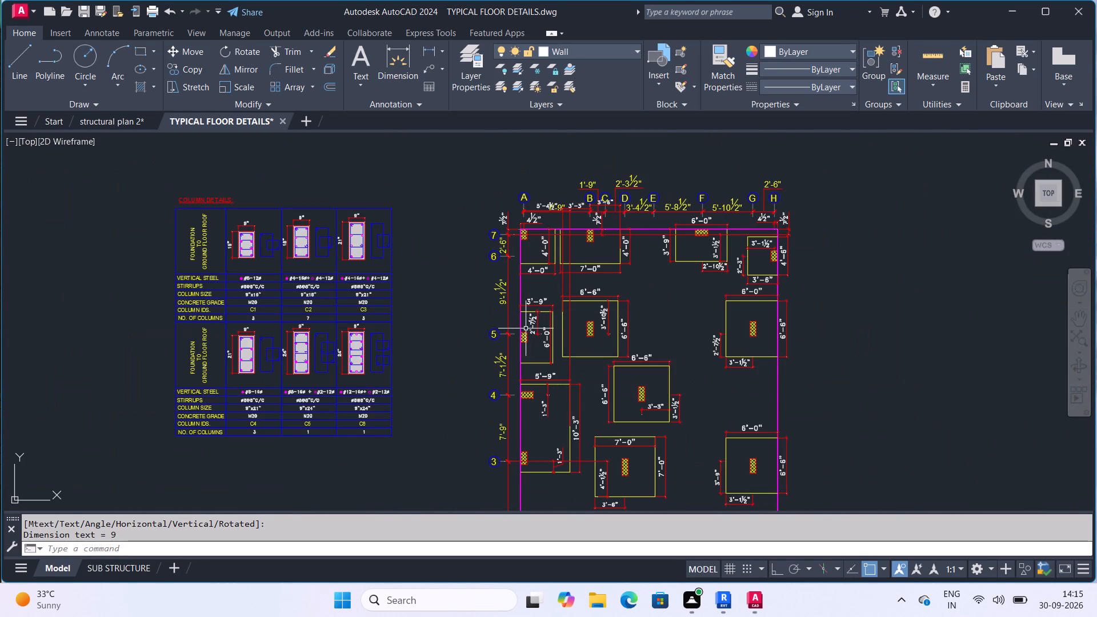
scroll(686, 328, "down", 3)
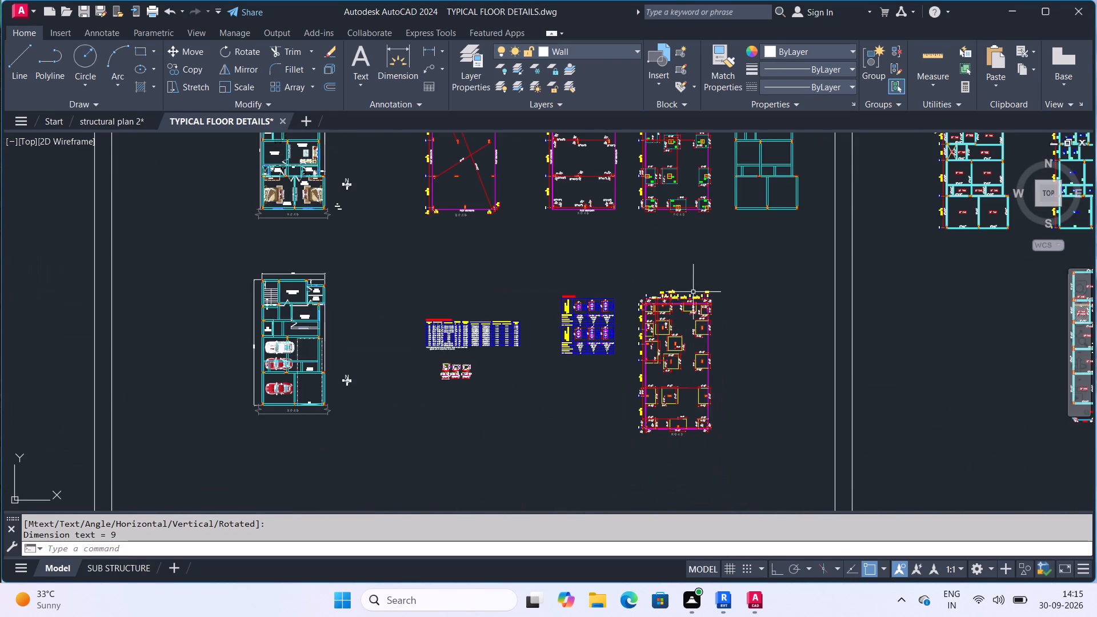
Examine the footing plan labelled with footing and column IDs, focusing on the LP1 footing and its neighbours around grids 3 to 5.
middle_click_drag(678, 271, 675, 336)
scroll(648, 215, "up", 5)
middle_click_drag(656, 287, 656, 293)
scroll(656, 289, "down", 3)
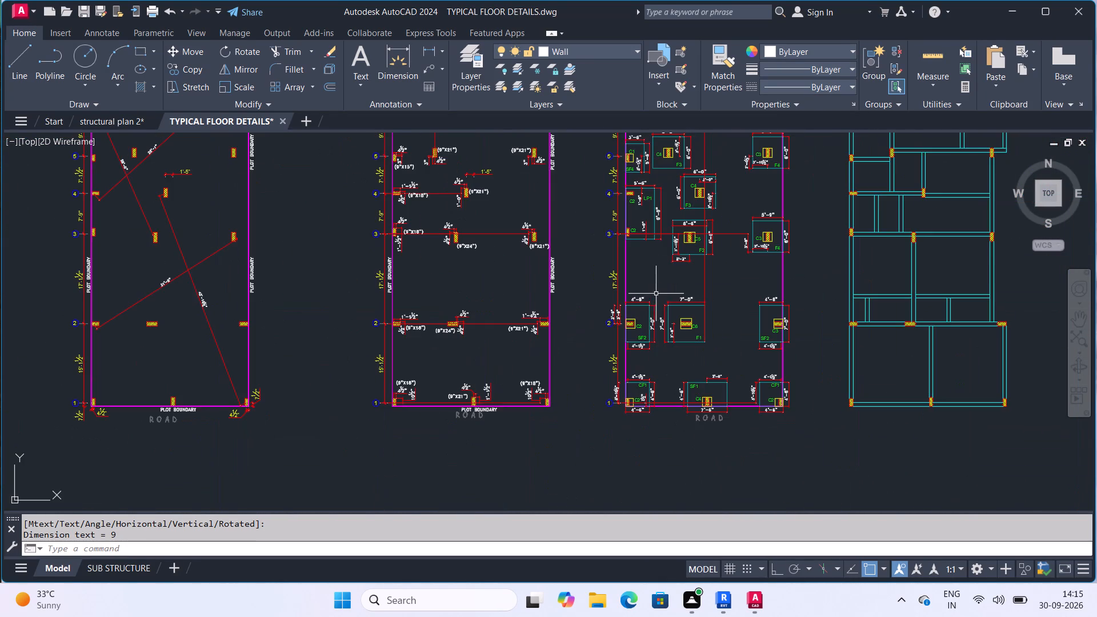
scroll(637, 222, "up", 3)
middle_click_drag(636, 235, 615, 328)
scroll(632, 258, "down", 1)
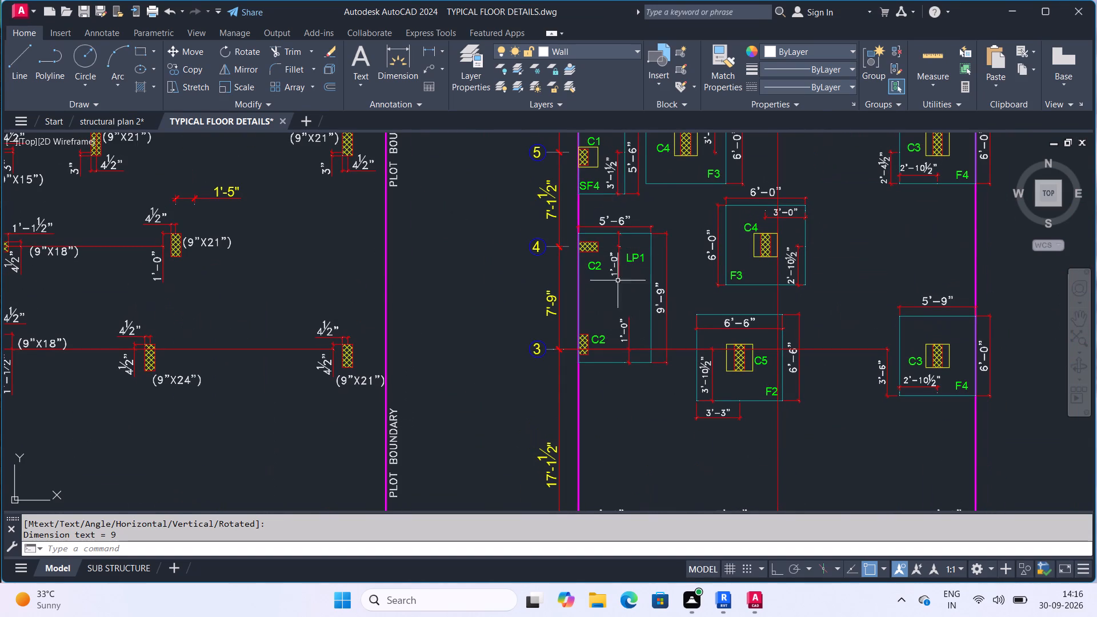
scroll(644, 328, "down", 1)
middle_click_drag(645, 335, 660, 304)
Return to the isolated footing schedule and review its rows from F1 to CF2, including the notes below the table.
middle_click_drag(285, 399, 423, 322)
scroll(323, 374, "down", 3)
middle_click_drag(218, 362, 254, 345)
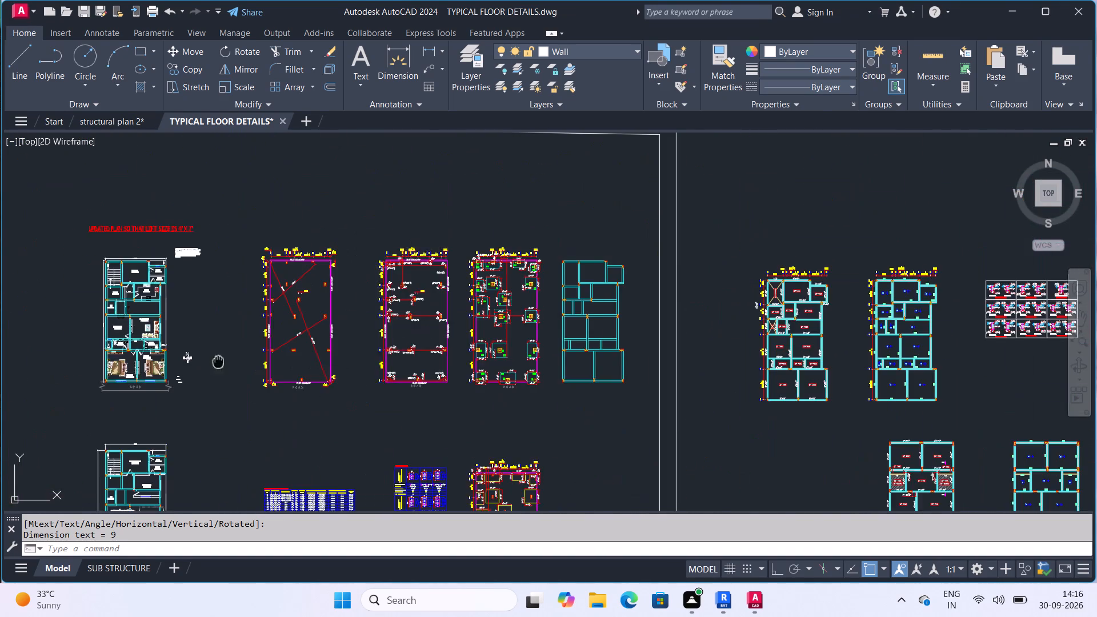
middle_click_drag(254, 345, 439, 258)
scroll(527, 382, "up", 2)
scroll(564, 435, "up", 2)
scroll(289, 372, "up", 2)
middle_click_drag(289, 372, 399, 288)
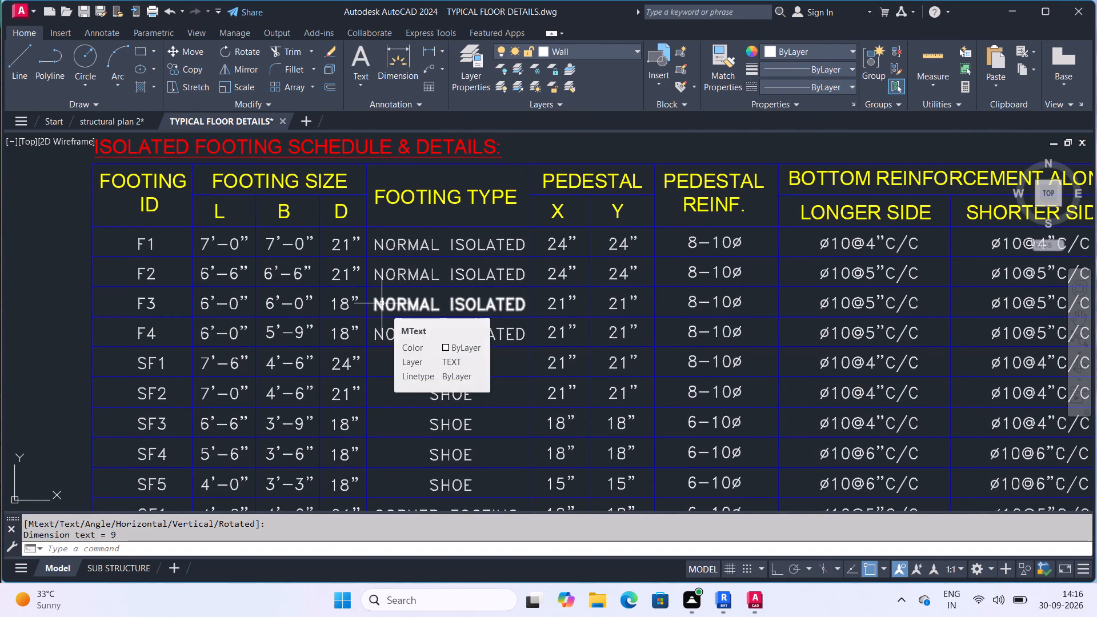
scroll(550, 340, "down", 1)
middle_click_drag(516, 371, 511, 277)
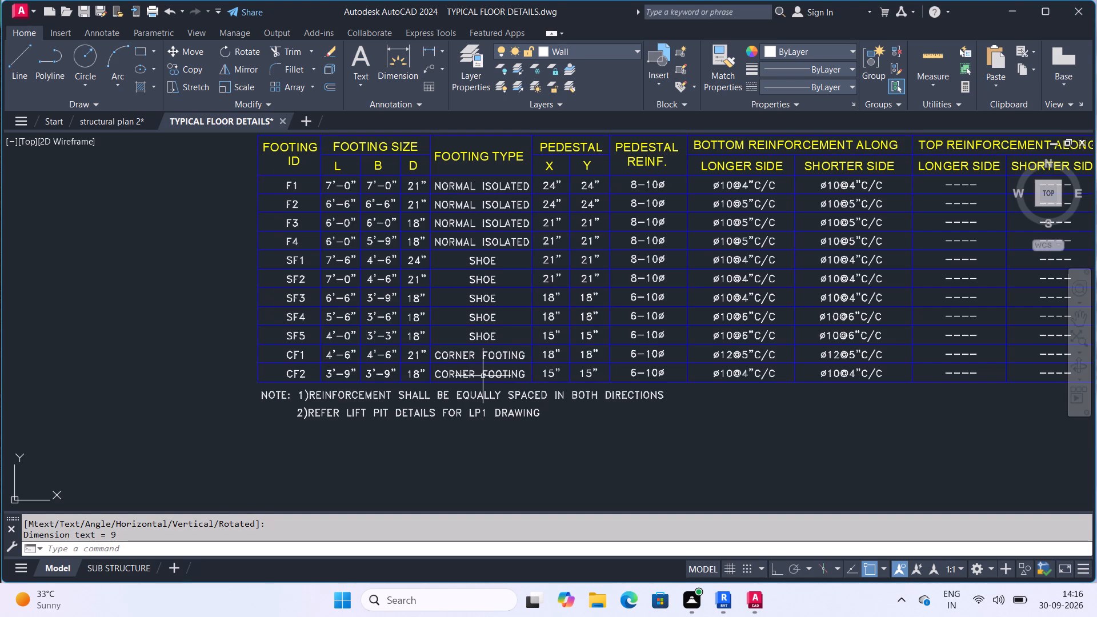
scroll(414, 395, "down", 4)
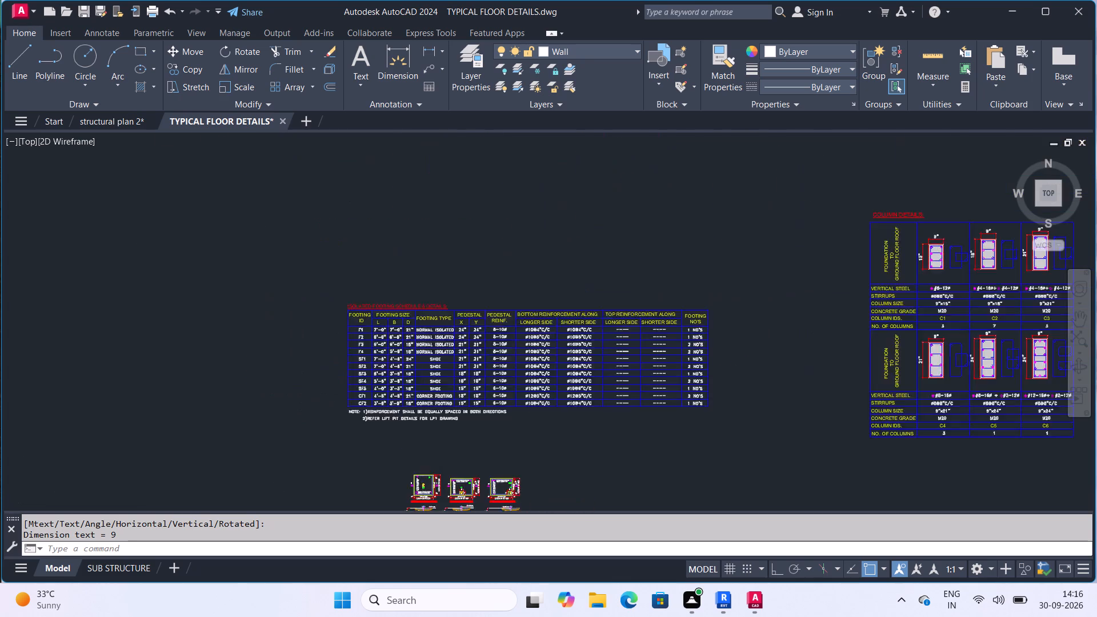
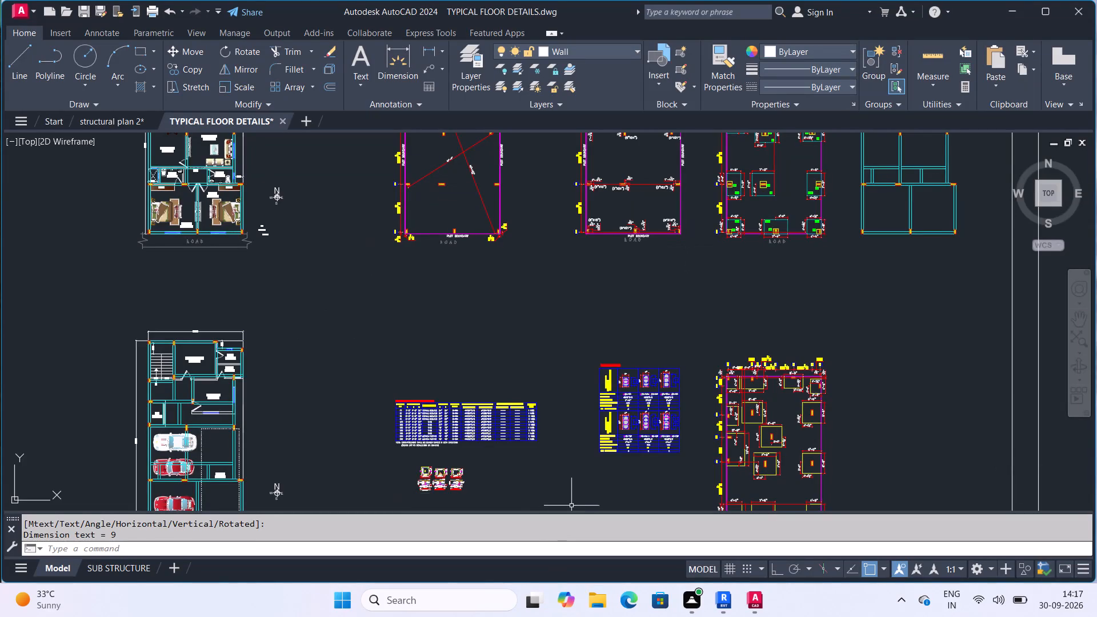
Examine the isolated footing schedule across its full width, from footing and pedestal sizes to the reinforcement and footing quantity columns.
scroll(597, 503, "up", 2)
scroll(267, 318, "up", 4)
middle_click_drag(229, 282, 558, 317)
scroll(417, 320, "down", 2)
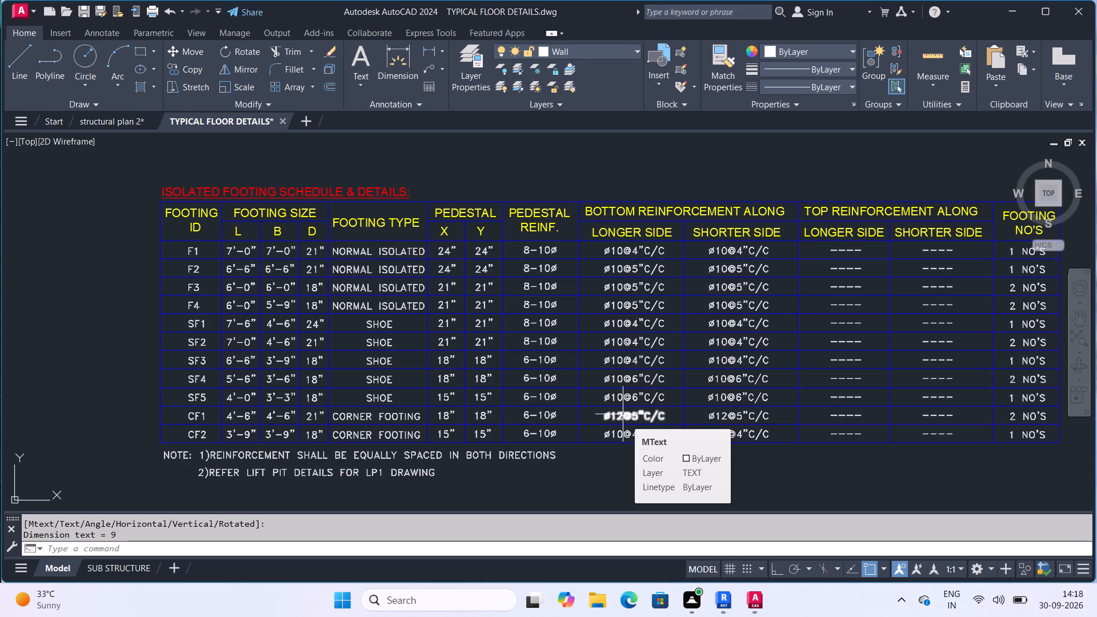
middle_click_drag(875, 364, 619, 375)
middle_click_drag(772, 355, 732, 356)
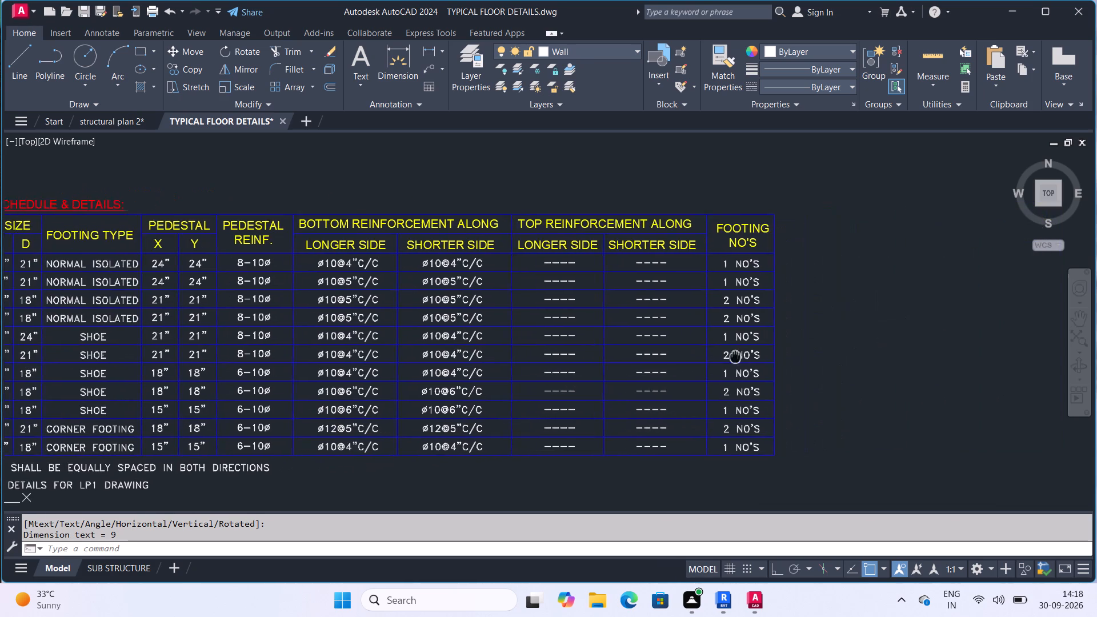
middle_click_drag(732, 356, 679, 345)
scroll(682, 343, "down", 2)
middle_click_drag(883, 358, 757, 363)
Examine the column details table for the sizes, vertical steel, stirrups and concrete grade of columns C1 to C6.
scroll(801, 385, "up", 3)
middle_click_drag(787, 380, 469, 359)
scroll(730, 321, "down", 1)
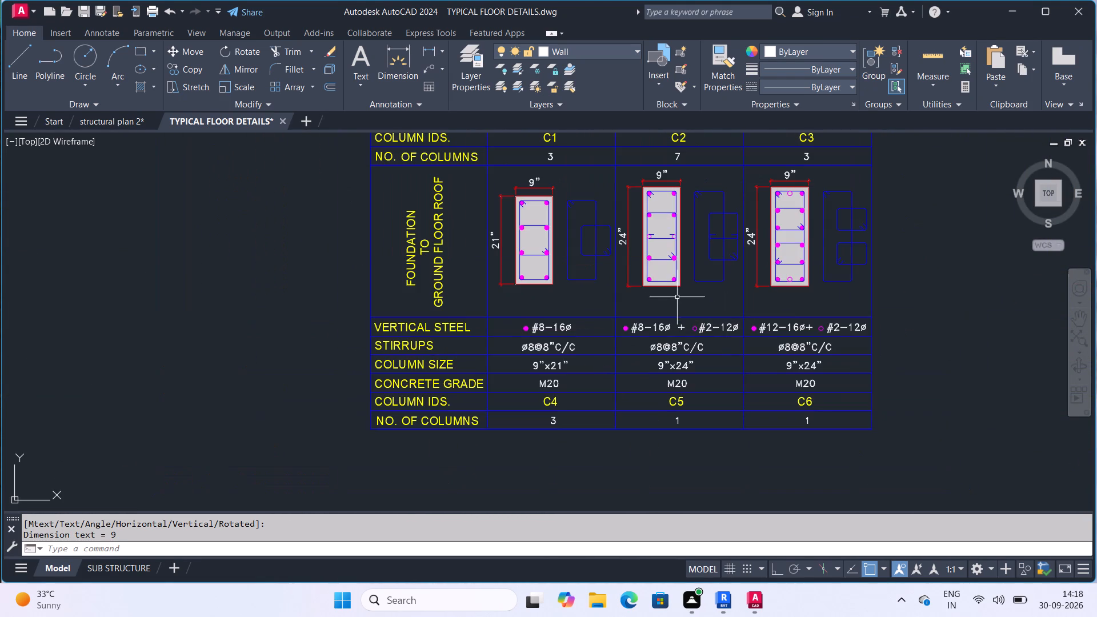
scroll(658, 286, "up", 2)
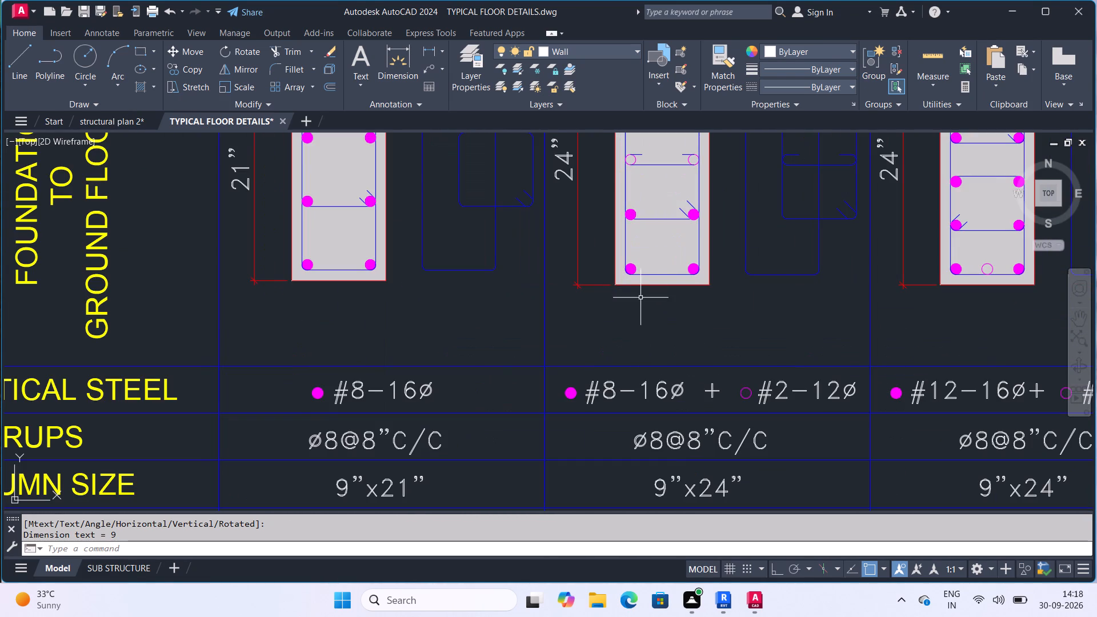
scroll(640, 296, "down", 3)
middle_click_drag(630, 257, 634, 268)
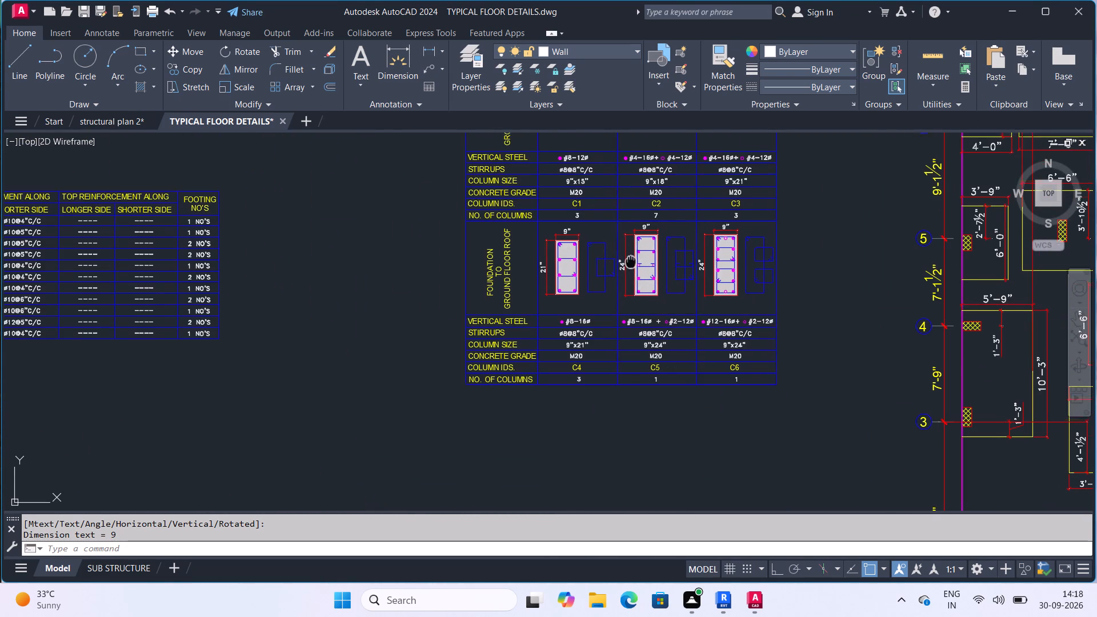
middle_click_drag(634, 268, 672, 356)
middle_click_drag(660, 323, 657, 316)
scroll(653, 265, "down", 2)
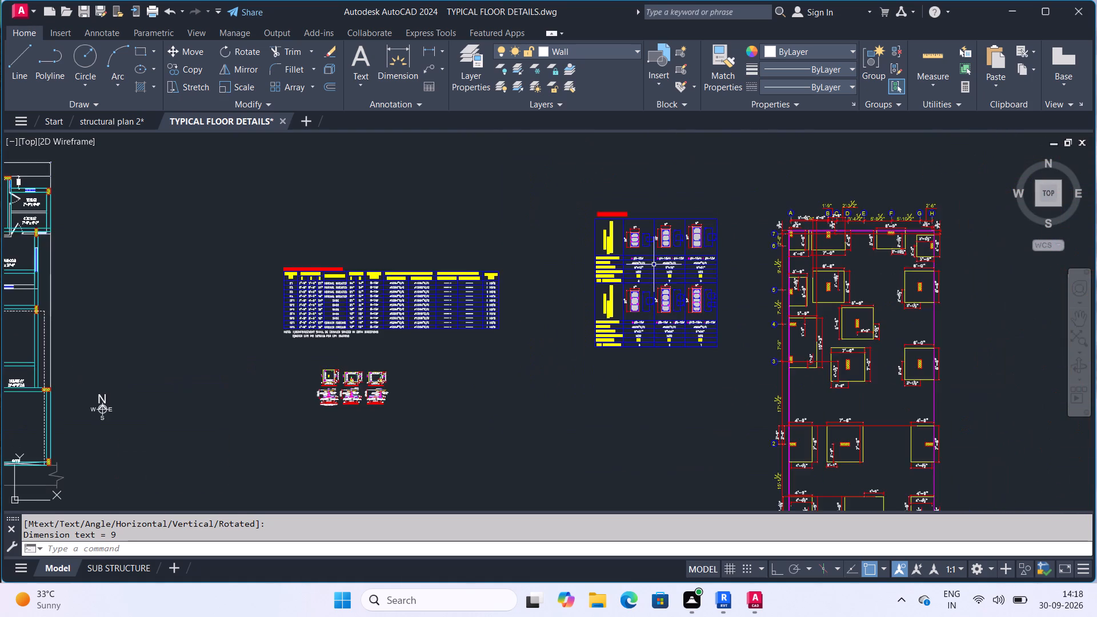
scroll(654, 265, "down", 1)
scroll(654, 258, "up", 3)
middle_click_drag(654, 258, 654, 261)
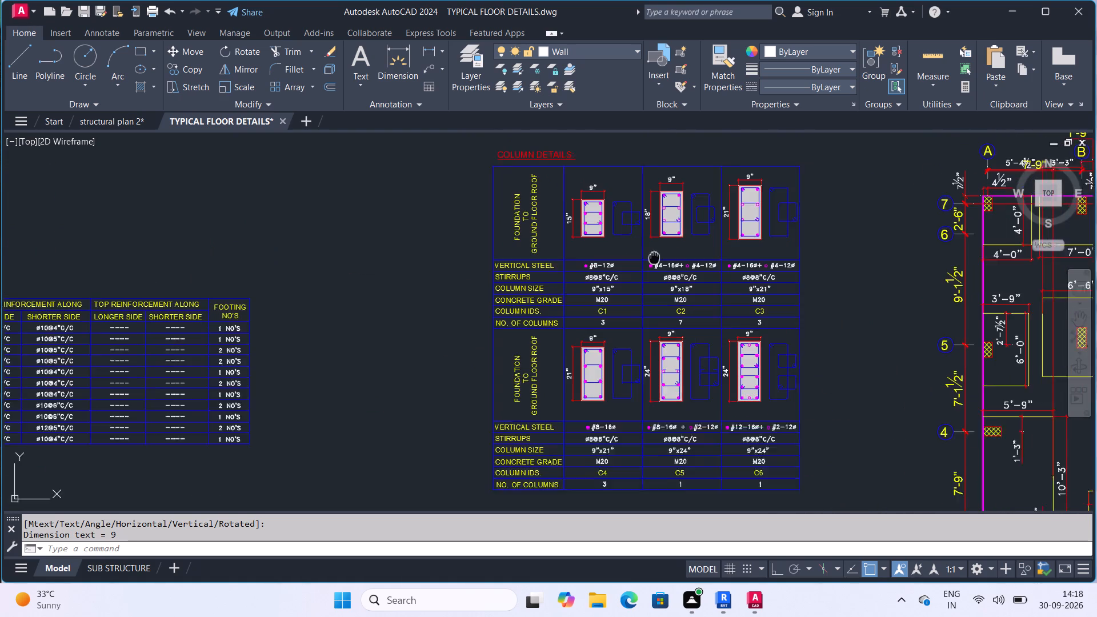
middle_click_drag(654, 261, 588, 271)
scroll(390, 386, "down", 12)
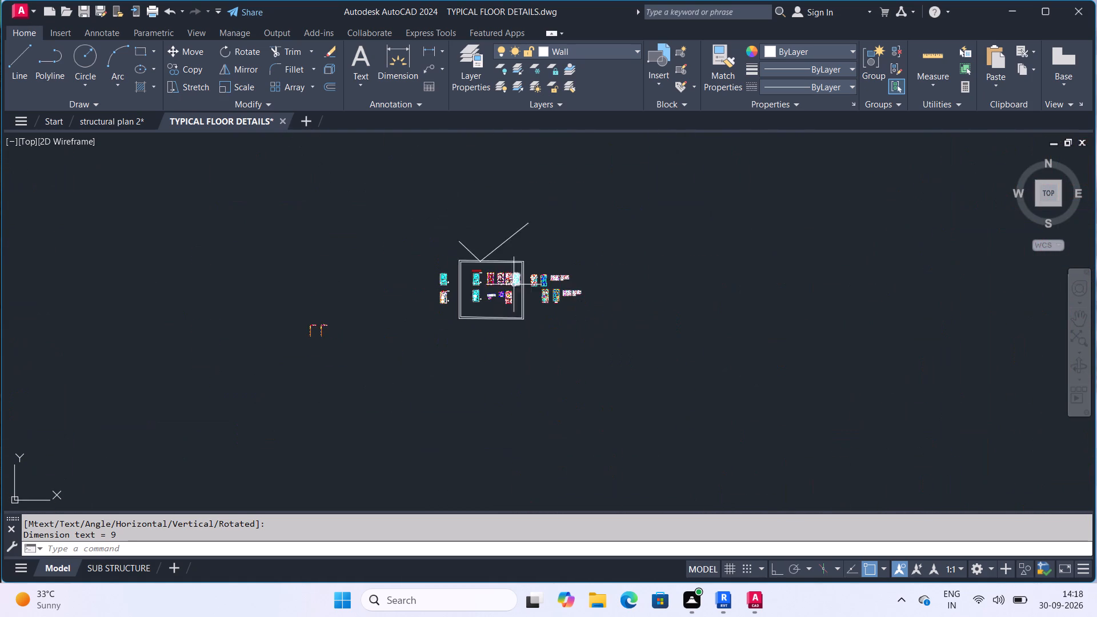
Examine the labelled footing plan on grids 2 to 5 for footing IDs, column IDs, footing dimensions and column offsets.
scroll(510, 286, "up", 7)
scroll(341, 177, "up", 6)
middle_click_drag(353, 217, 554, 415)
scroll(499, 382, "down", 4)
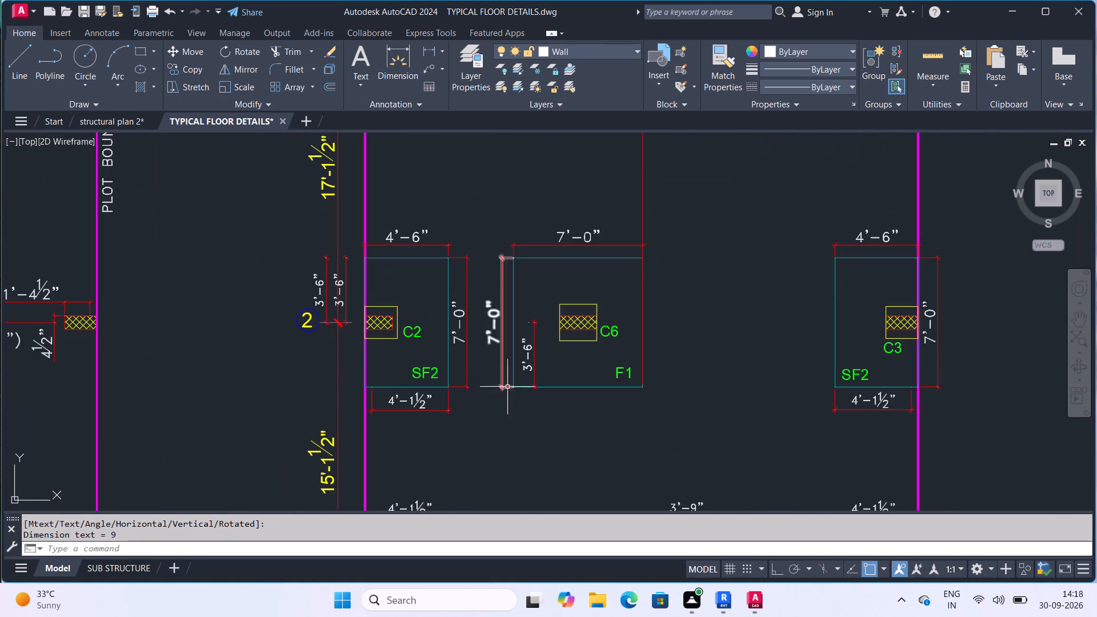
scroll(399, 315, "down", 5)
scroll(422, 280, "up", 2)
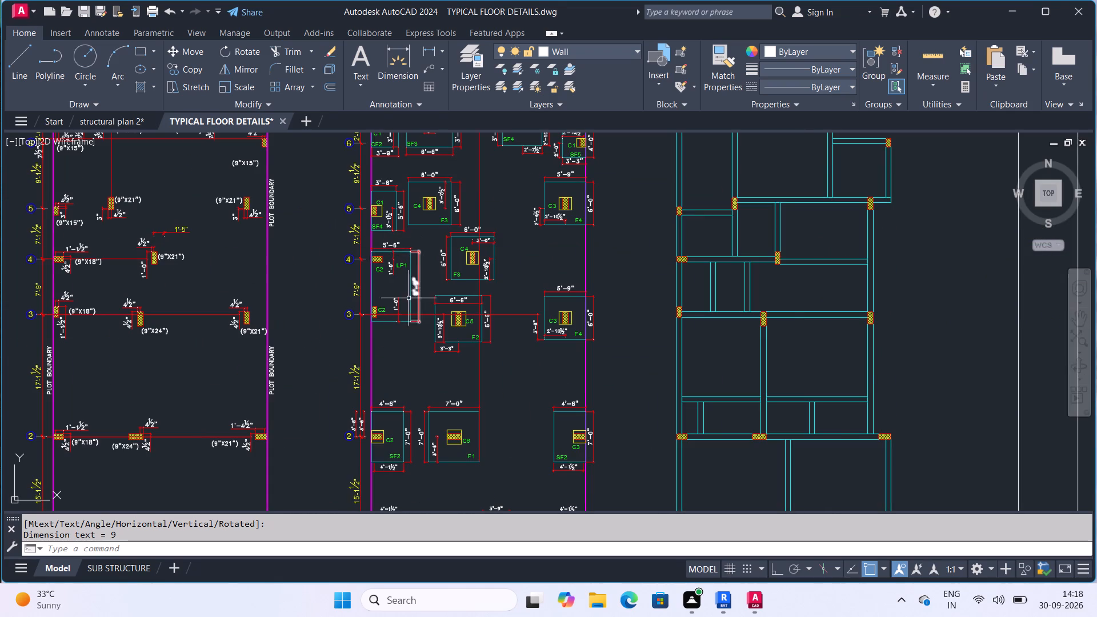
scroll(400, 275, "up", 3)
scroll(400, 281, "down", 3)
scroll(409, 215, "up", 3)
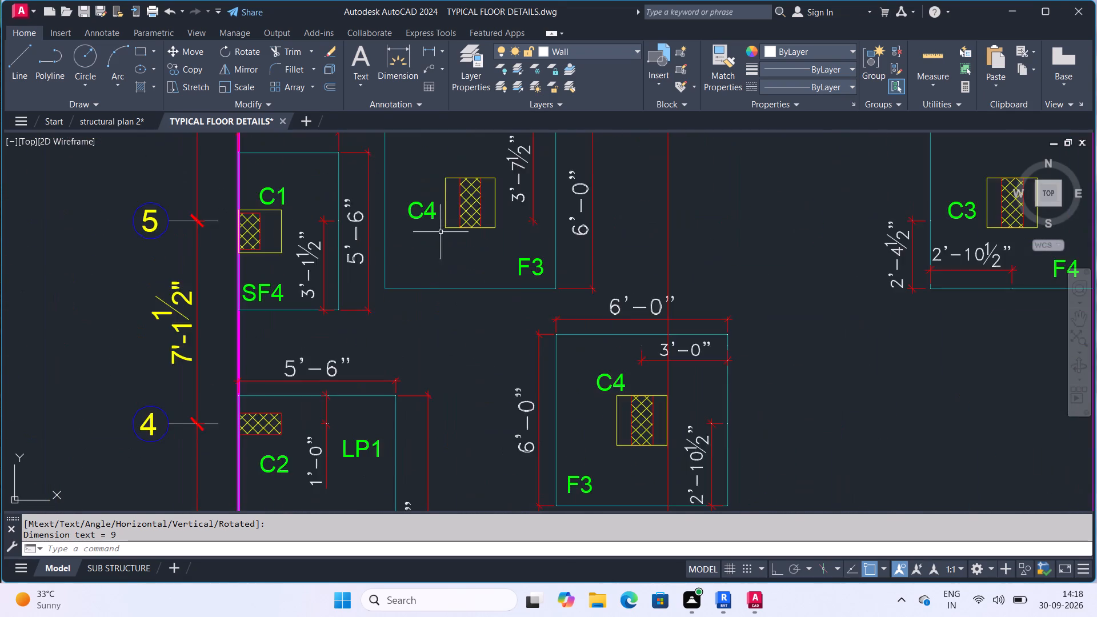
scroll(450, 232, "up", 1)
scroll(453, 235, "down", 4)
middle_click_drag(453, 257, 466, 307)
scroll(502, 354, "up", 2)
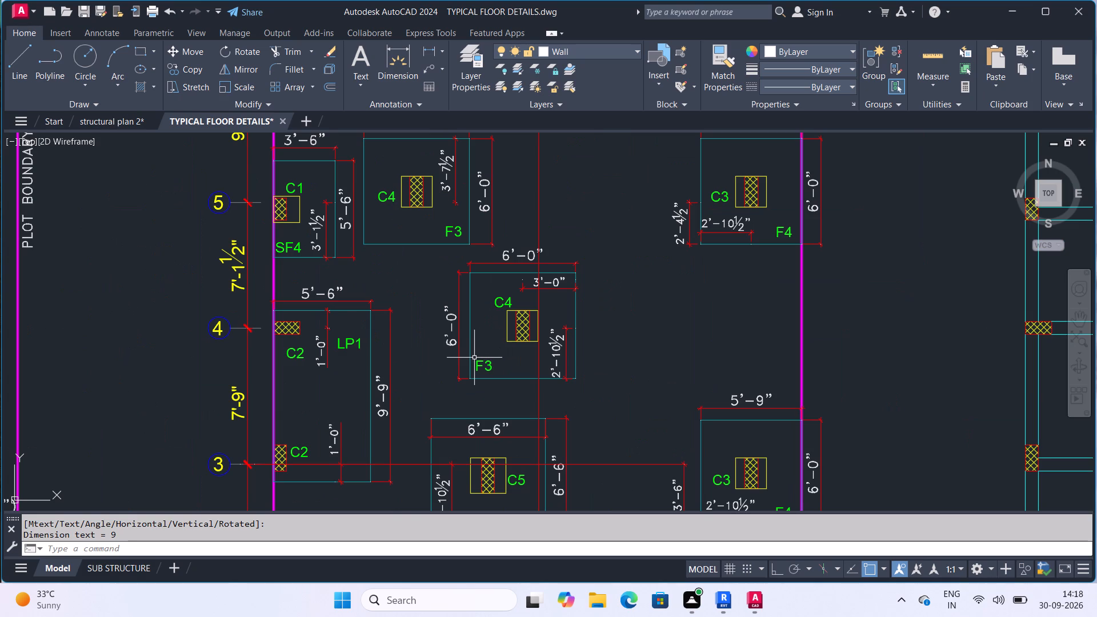
Review the labelled footing plan from grid 7 down to grid 1, checking each footing's ID, dimensions and column position.
scroll(488, 363, "down", 3)
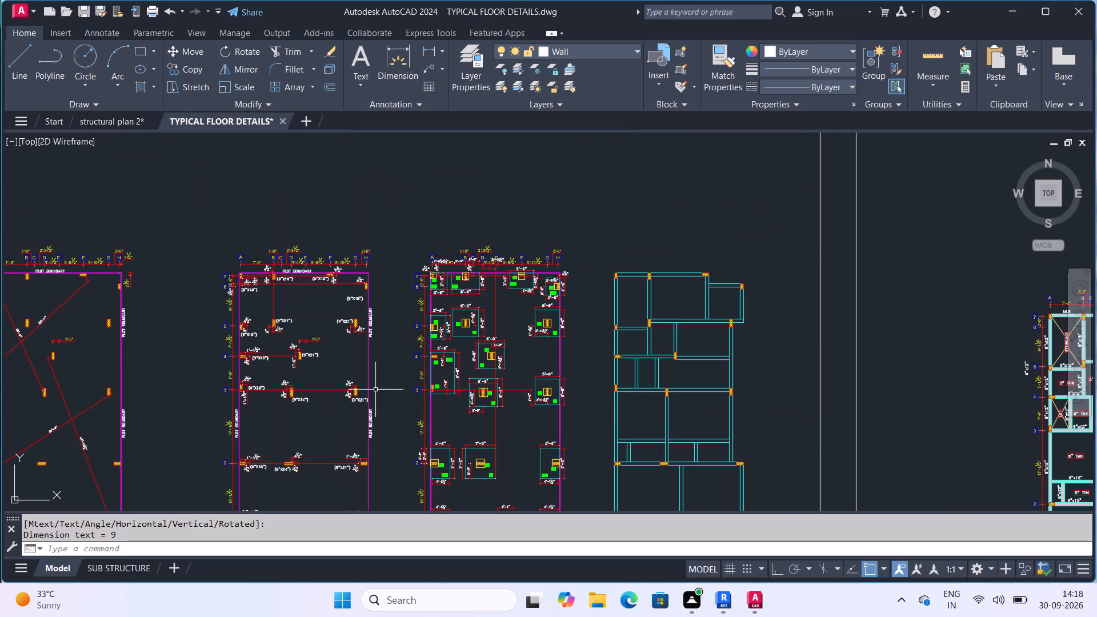
scroll(498, 325, "up", 2)
scroll(390, 301, "up", 1)
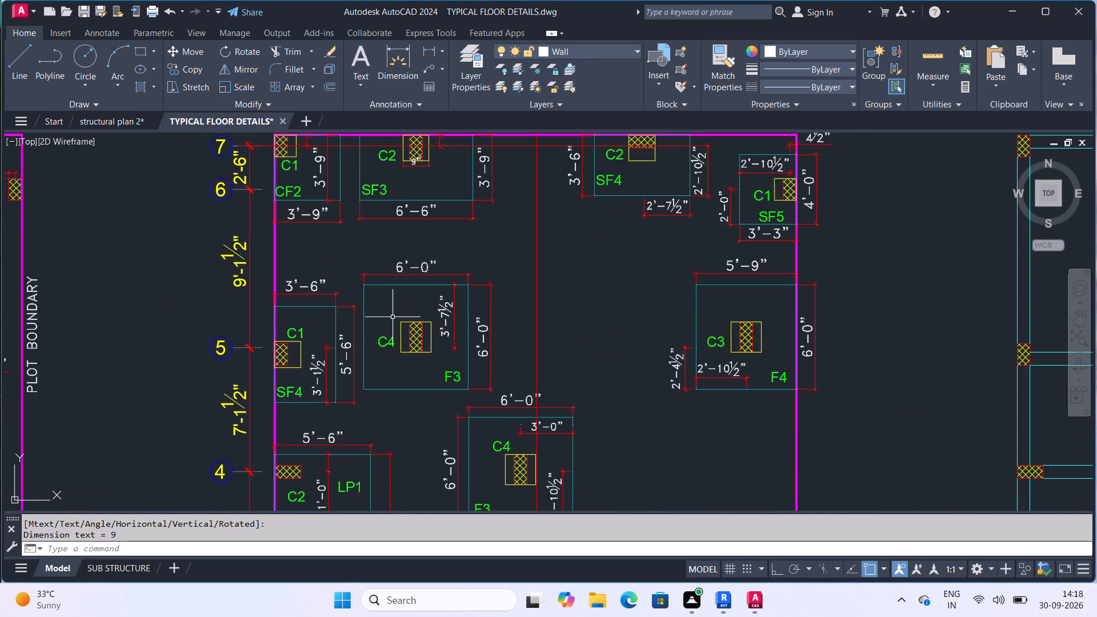
middle_click_drag(398, 338, 421, 262)
scroll(420, 257, "down", 1)
scroll(421, 262, "up", 3)
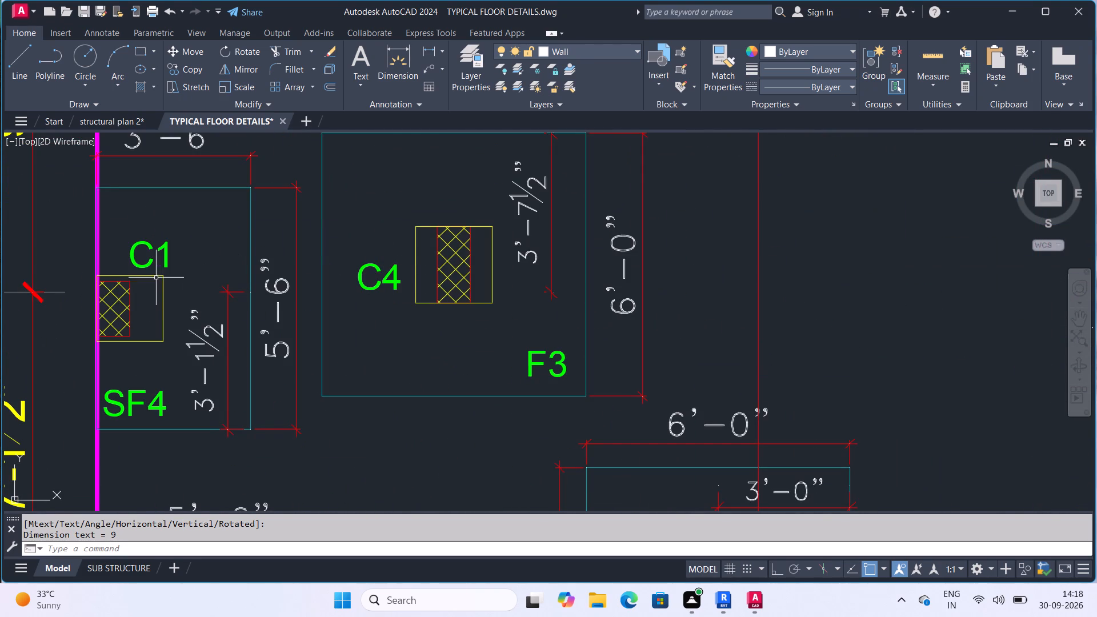
scroll(160, 282, "down", 3)
middle_click_drag(291, 372, 347, 338)
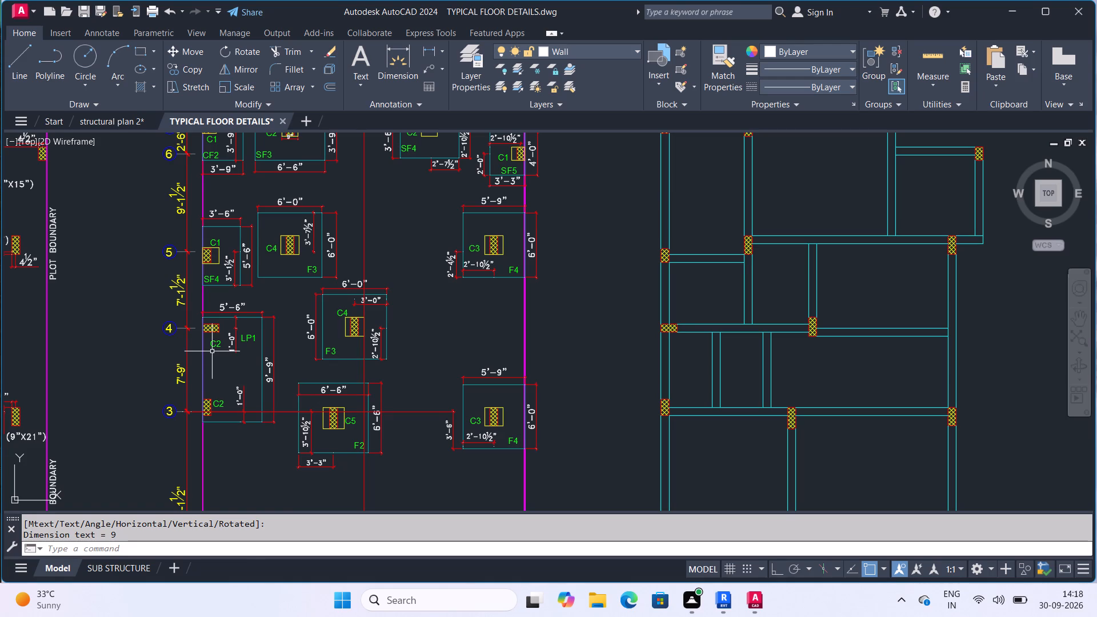
scroll(314, 293, "down", 2)
scroll(364, 247, "up", 3)
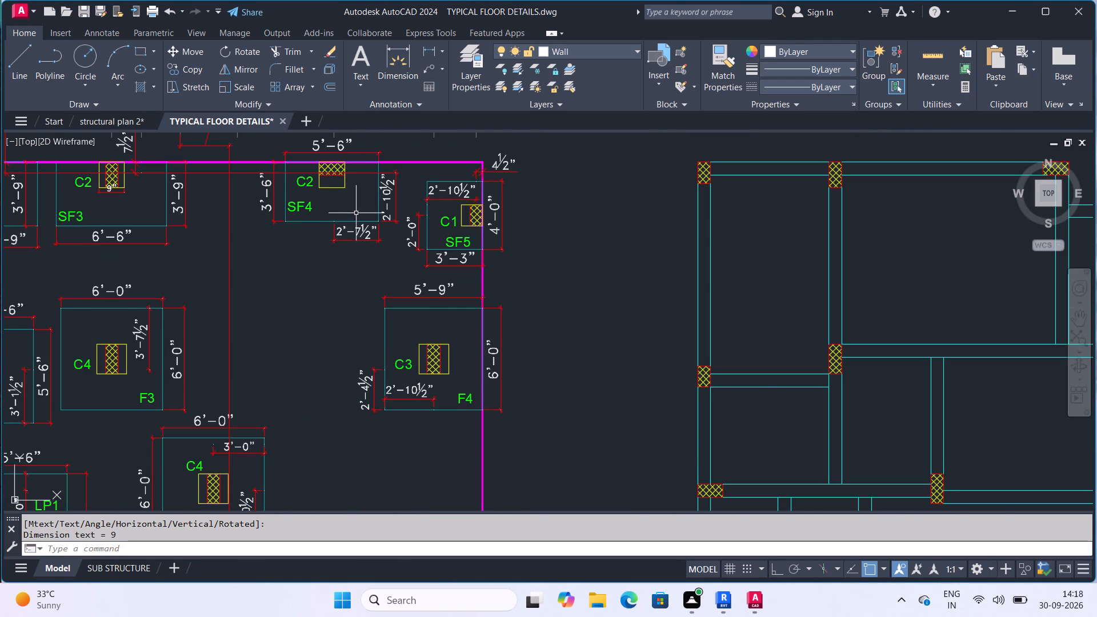
scroll(481, 203, "down", 2)
scroll(481, 346, "up", 1)
middle_click_drag(463, 336, 399, 159)
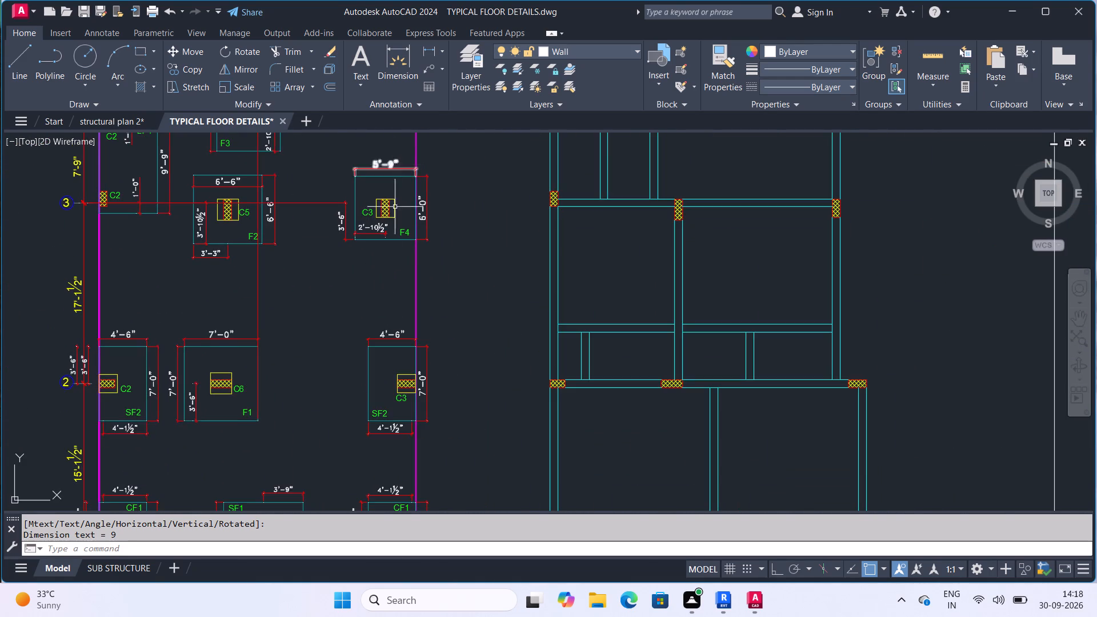
middle_click_drag(401, 316, 397, 288)
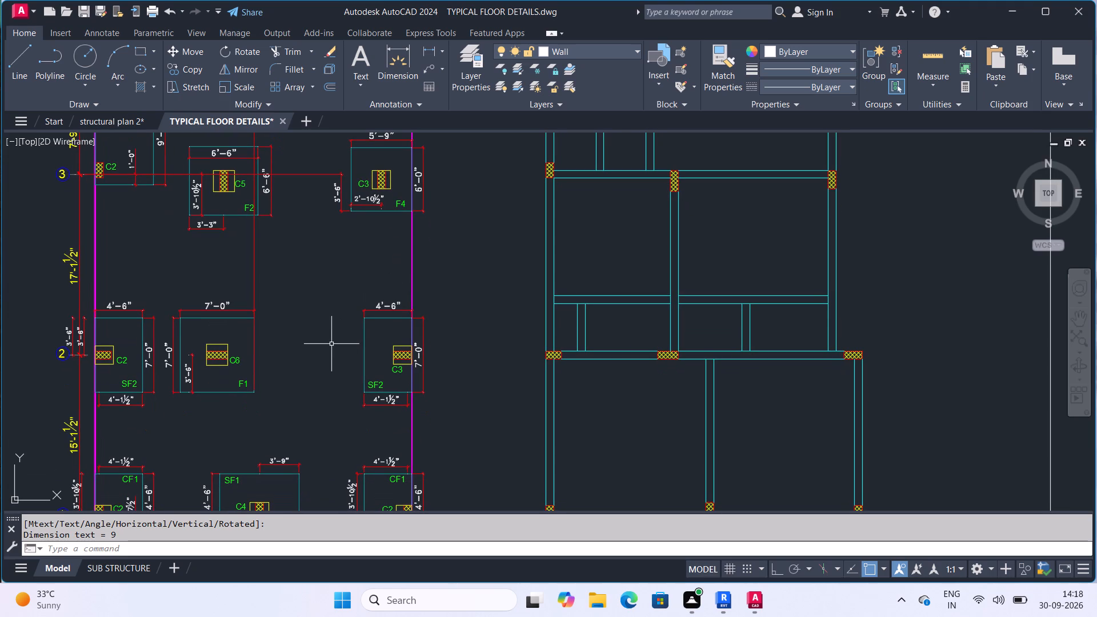
scroll(221, 332, "down", 1)
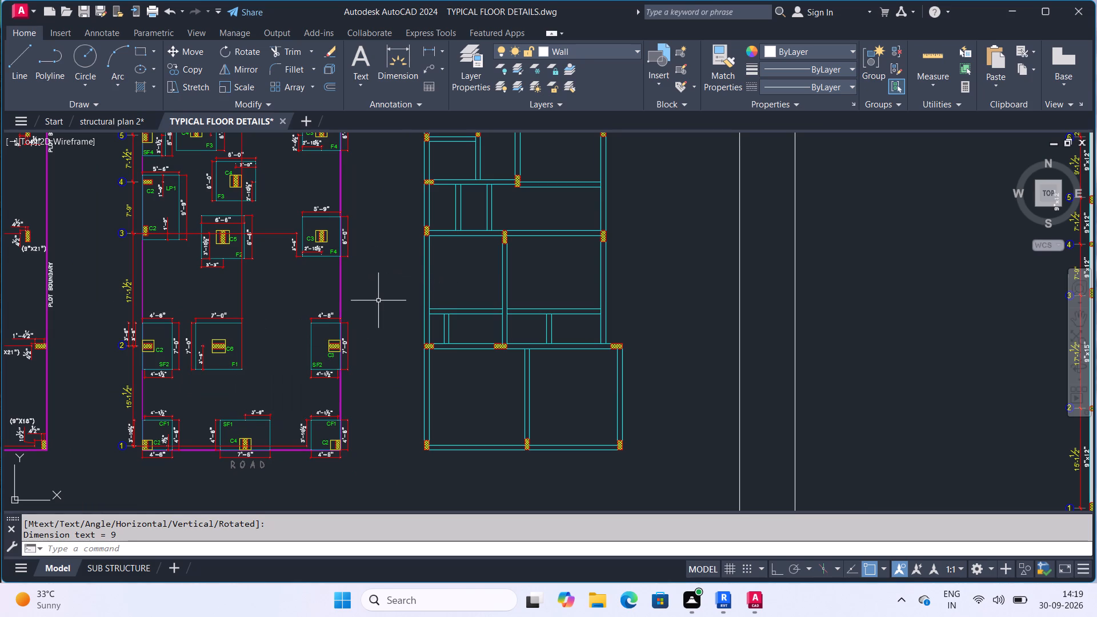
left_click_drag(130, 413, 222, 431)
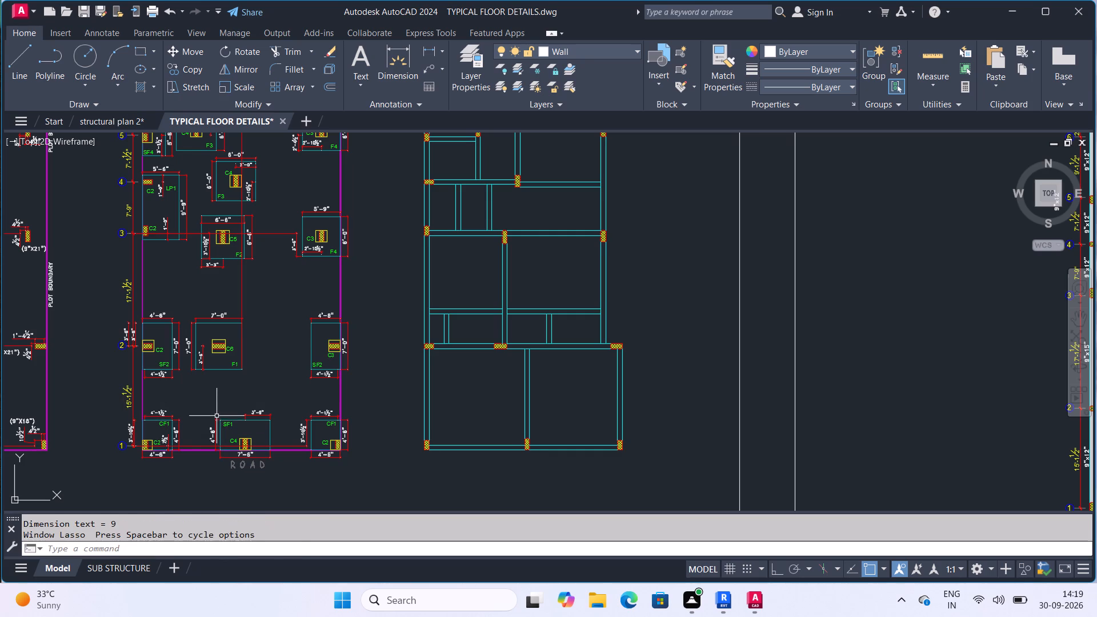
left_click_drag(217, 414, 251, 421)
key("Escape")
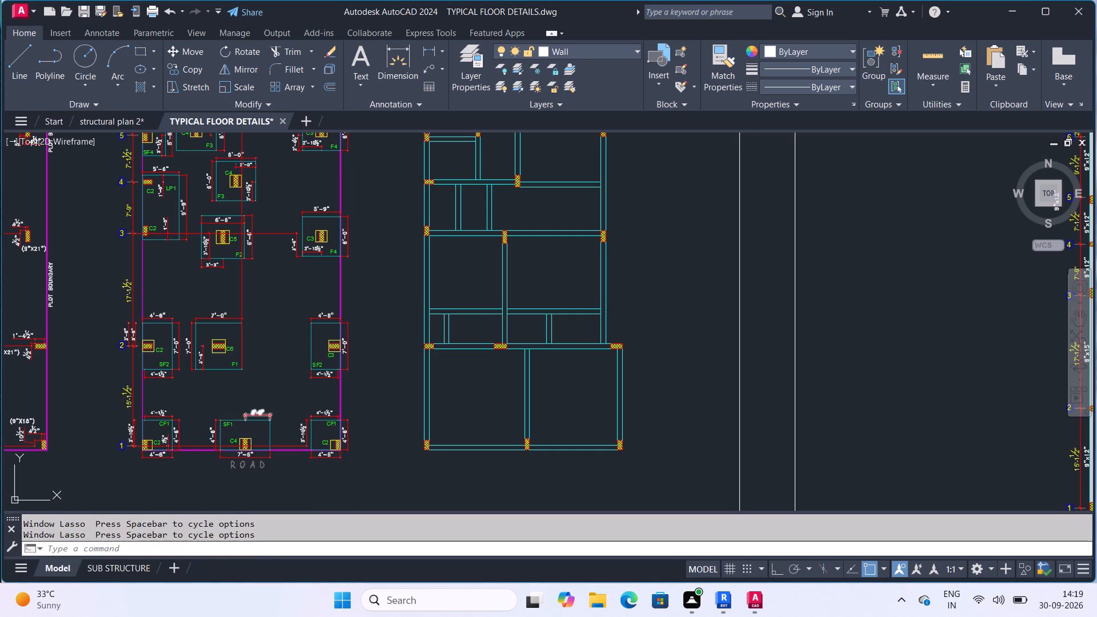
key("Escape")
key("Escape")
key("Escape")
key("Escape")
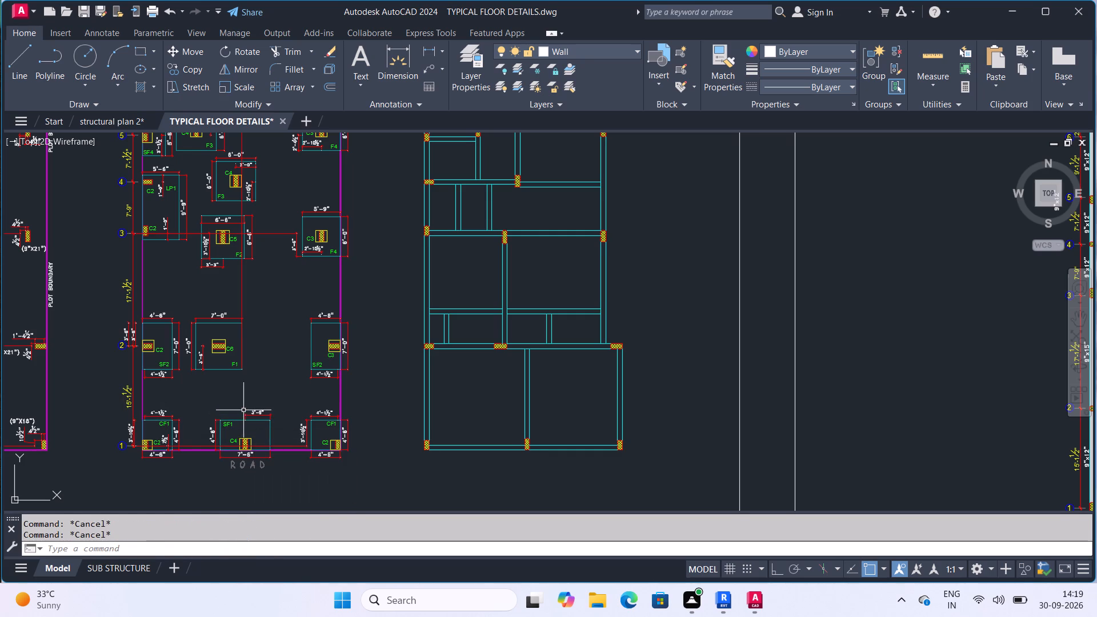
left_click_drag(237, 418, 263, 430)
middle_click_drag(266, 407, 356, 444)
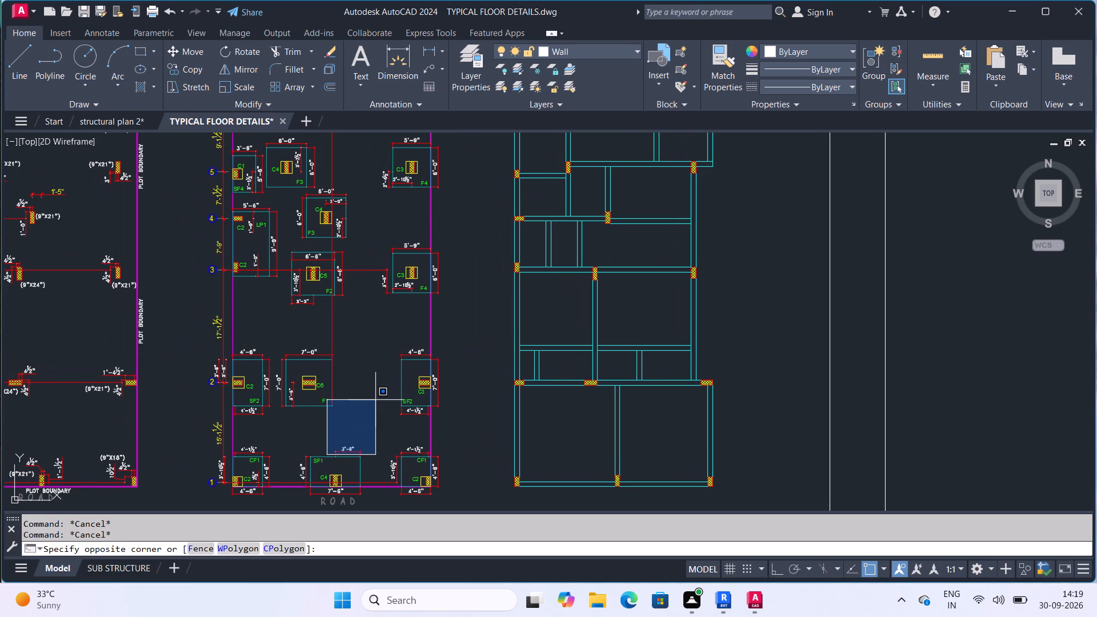
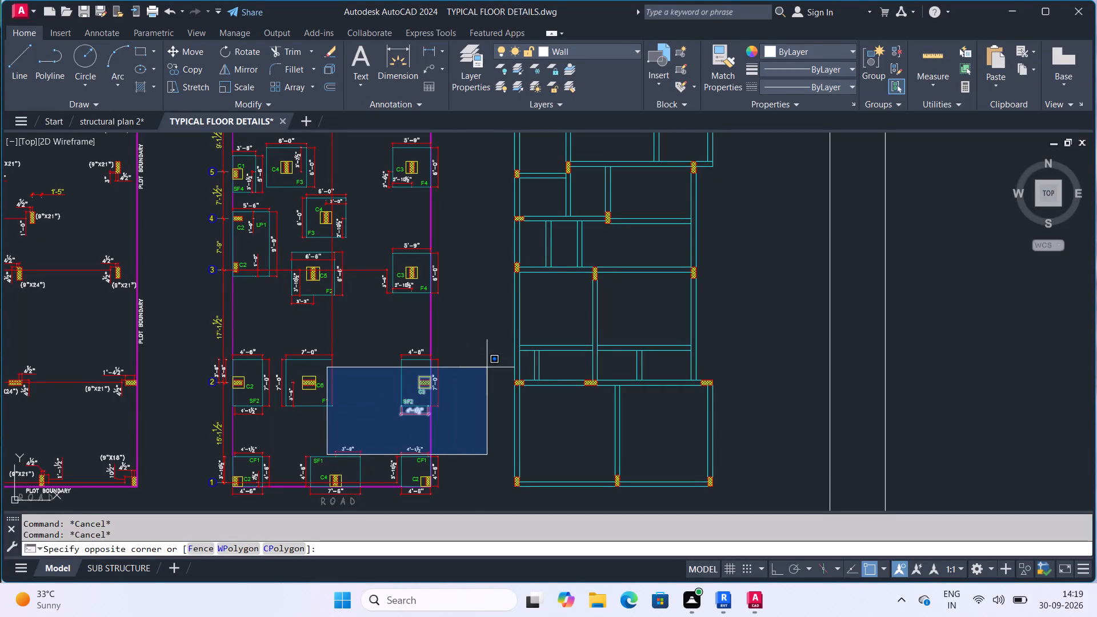
Examine footing F1 with its pedestal and column C6 on grid 2, along with the surrounding footings on the labelled footing plan.
key("Escape")
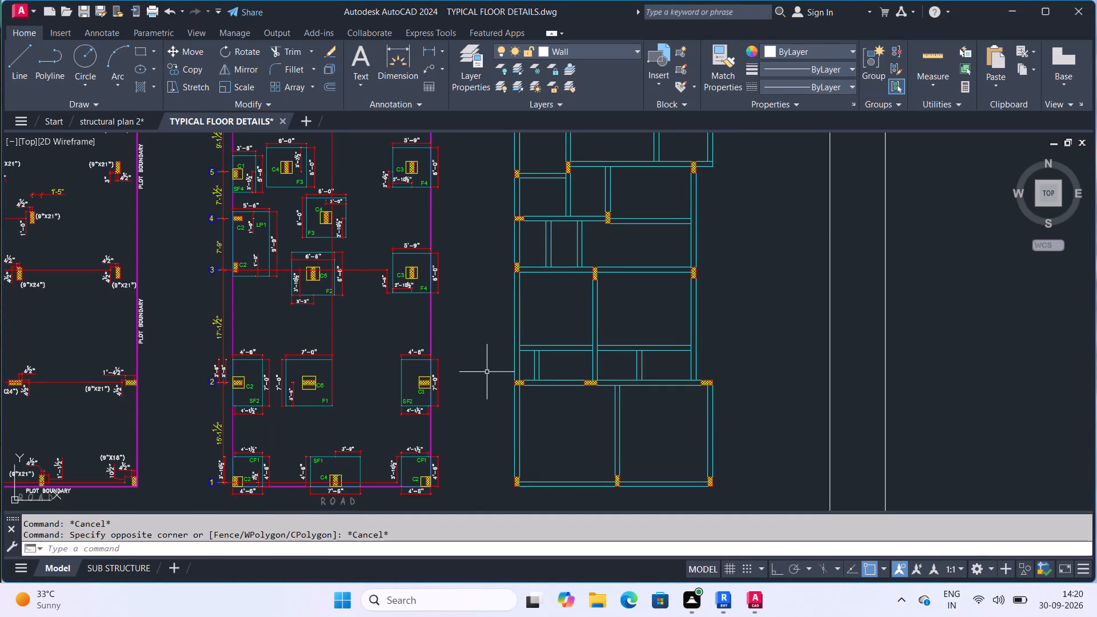
scroll(290, 444, "up", 2)
scroll(307, 364, "up", 3)
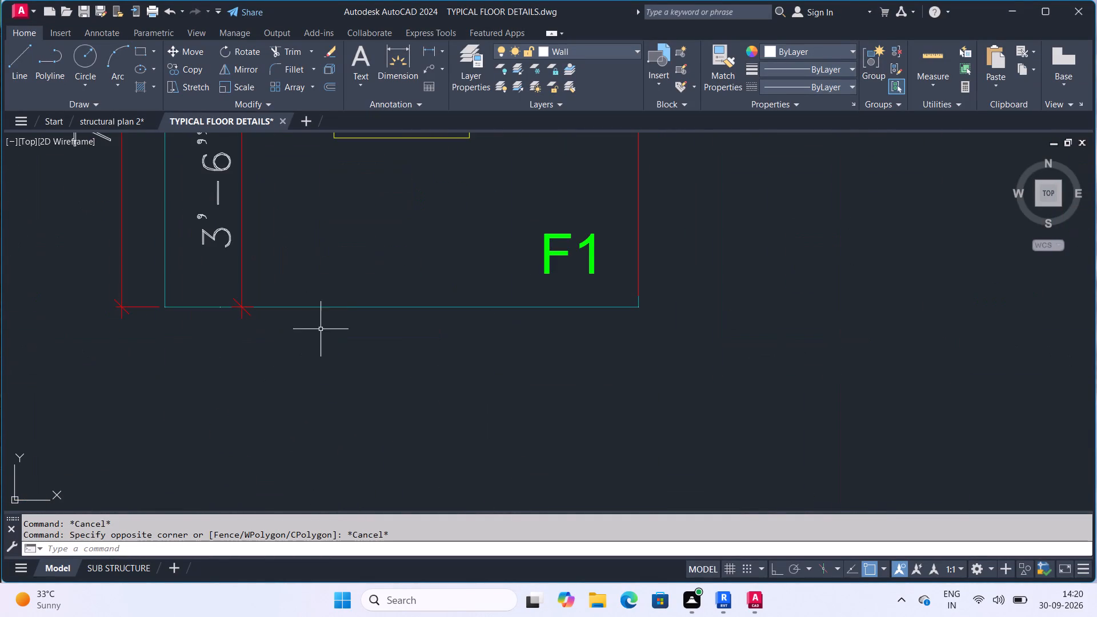
middle_click_drag(346, 335, 378, 437)
middle_click_drag(424, 257, 411, 297)
middle_click_drag(378, 209, 354, 265)
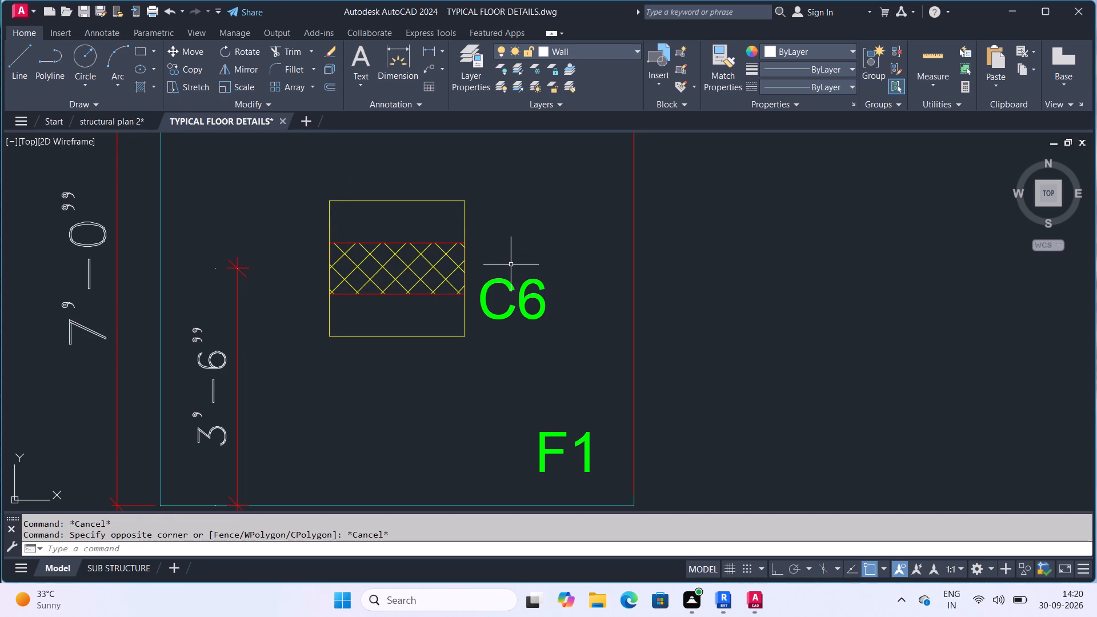
scroll(499, 250, "down", 4)
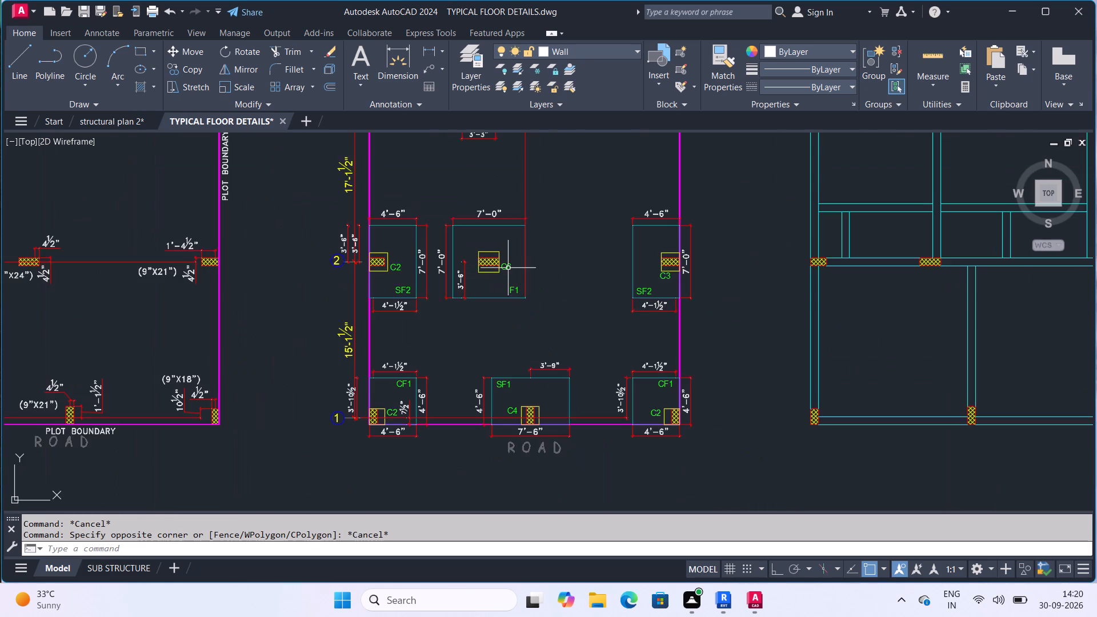
middle_click_drag(507, 299, 520, 307)
middle_click_drag(535, 315, 533, 389)
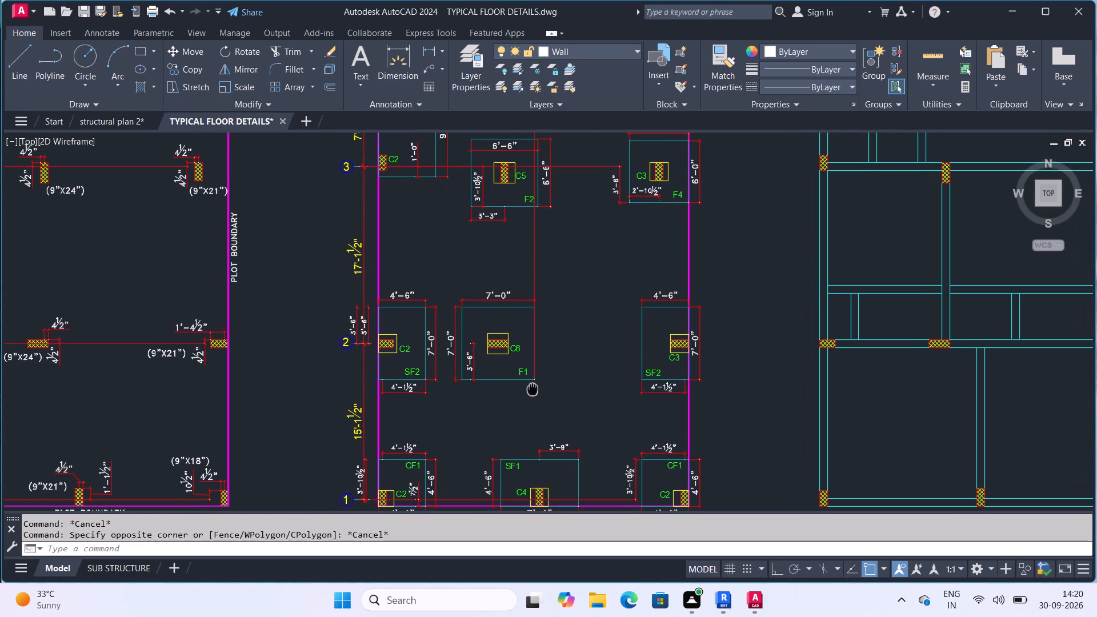
scroll(534, 385, "down", 1)
middle_click_drag(572, 383, 568, 411)
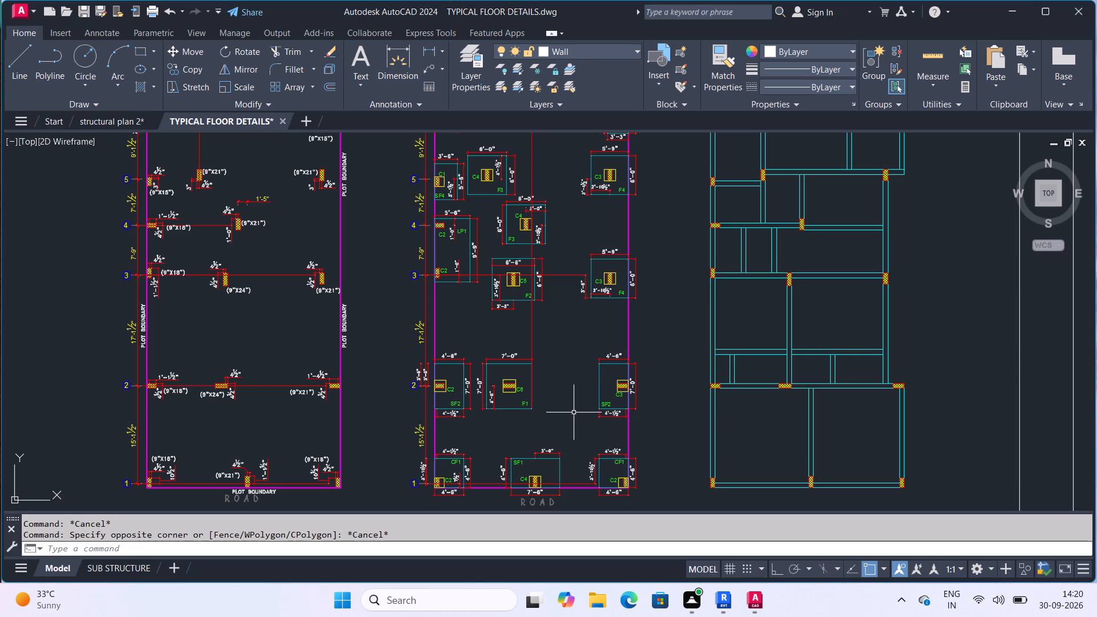
Examine the isolated footing schedule for the sizes, footing types and pedestal dimensions of footings F1 to F4, SF1 to SF5, CF1 and CF2.
scroll(397, 352, "down", 4)
middle_click_drag(321, 374, 487, 313)
scroll(349, 383, "up", 3)
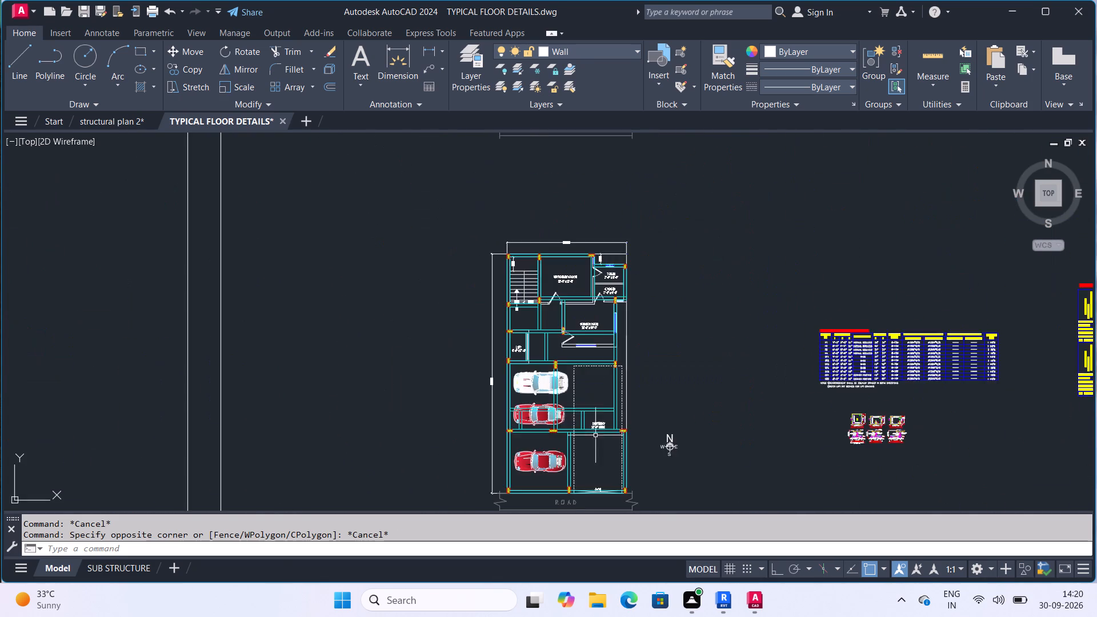
scroll(633, 419, "up", 1)
middle_click_drag(633, 419, 293, 387)
scroll(524, 282, "up", 3)
middle_click_drag(558, 271, 3, 147)
scroll(599, 323, "up", 1)
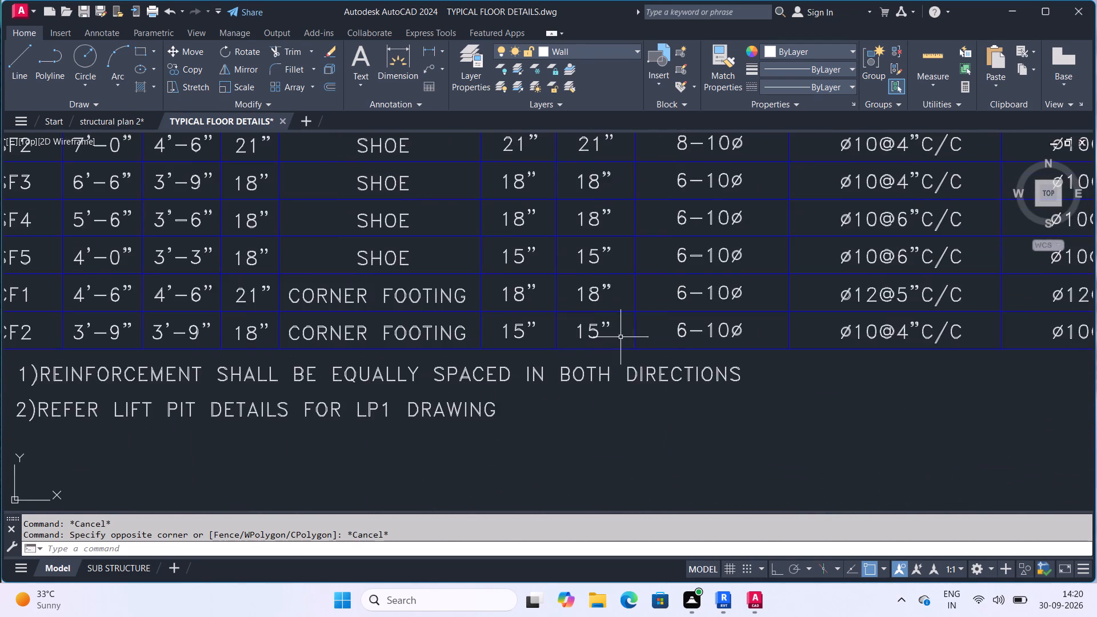
middle_click_drag(403, 275, 449, 358)
scroll(415, 316, "down", 1)
scroll(499, 271, "down", 2)
scroll(479, 223, "up", 3)
middle_click_drag(476, 224, 497, 240)
scroll(479, 230, "down", 2)
scroll(415, 207, "up", 2)
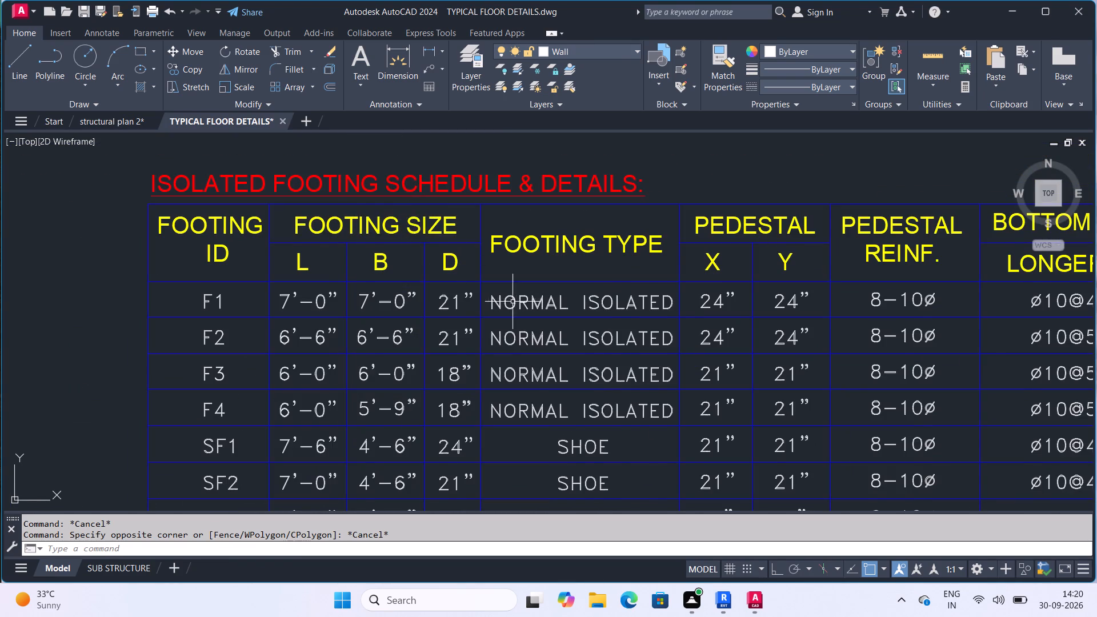
scroll(523, 300, "down", 1)
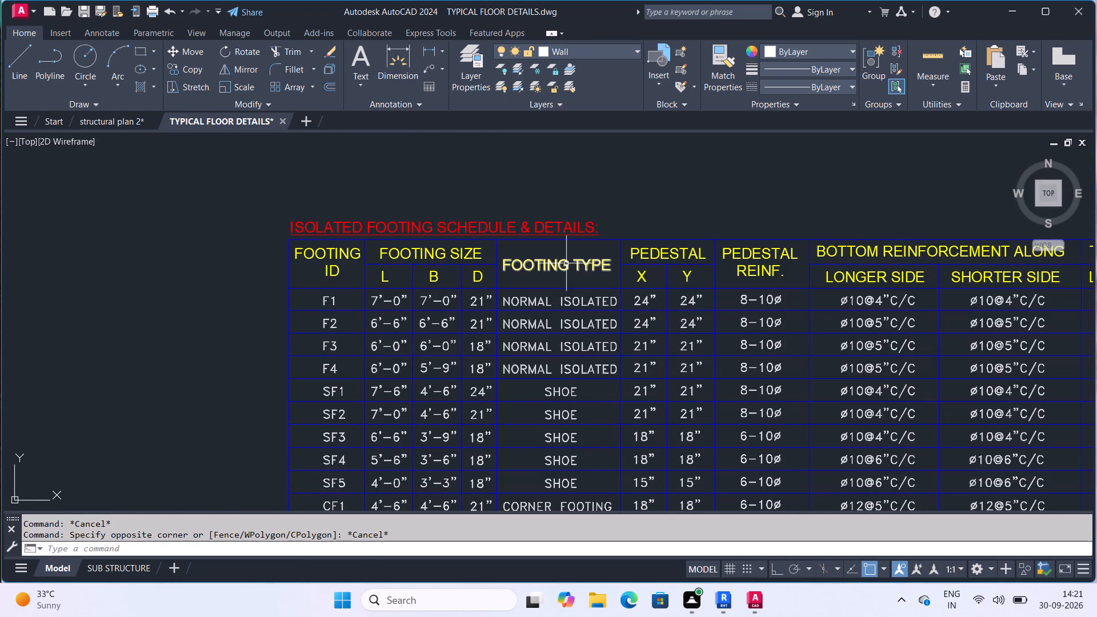
scroll(572, 341, "down", 1)
middle_click_drag(569, 330, 544, 237)
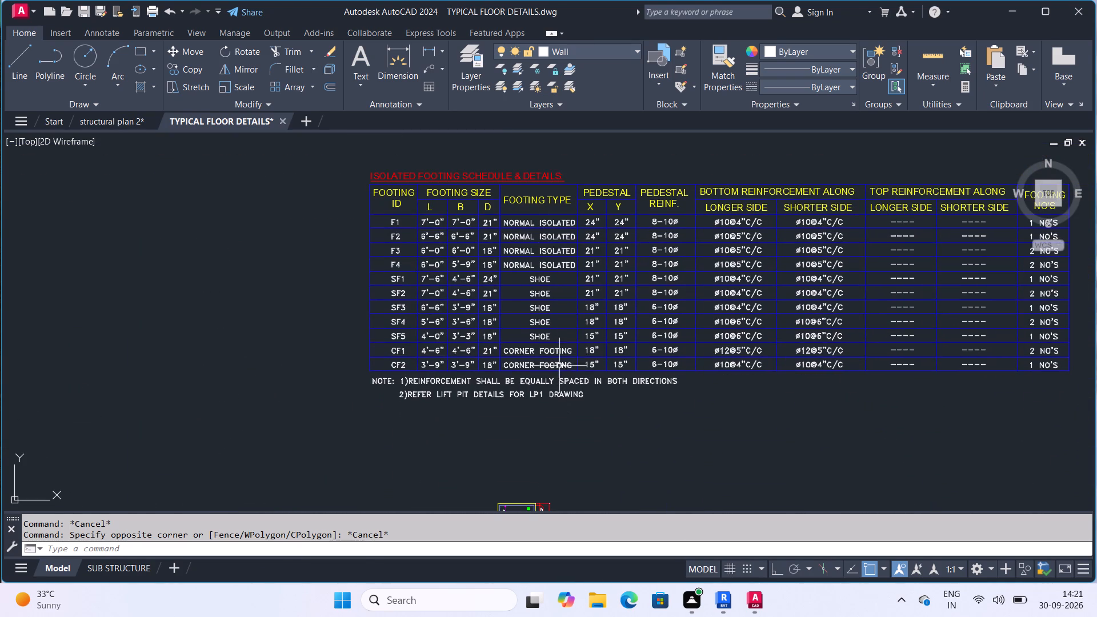
scroll(545, 303, "up", 2)
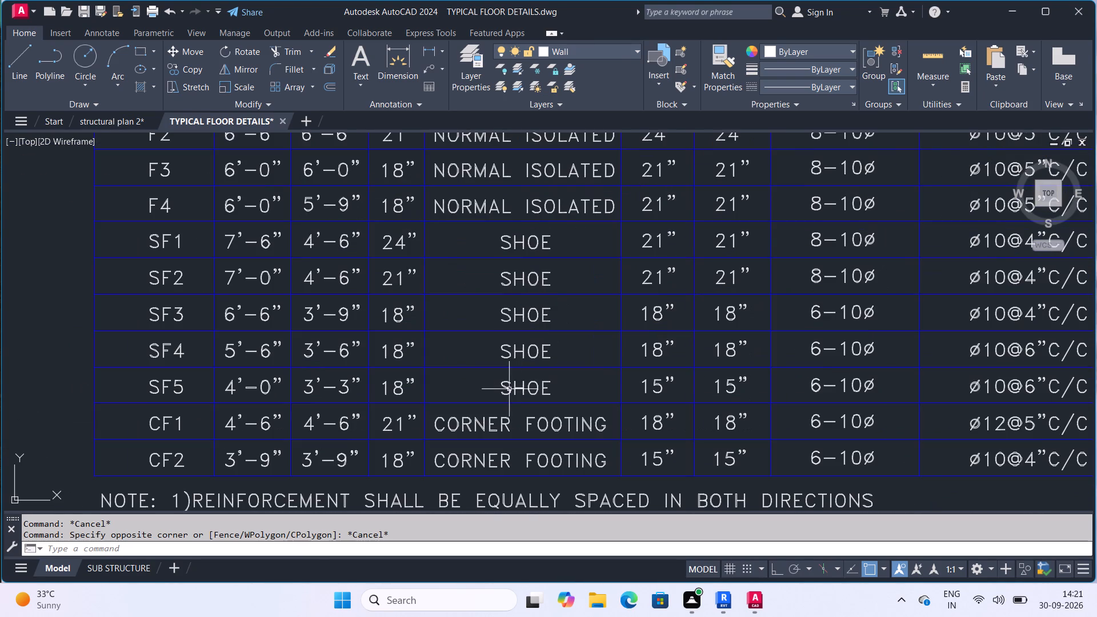
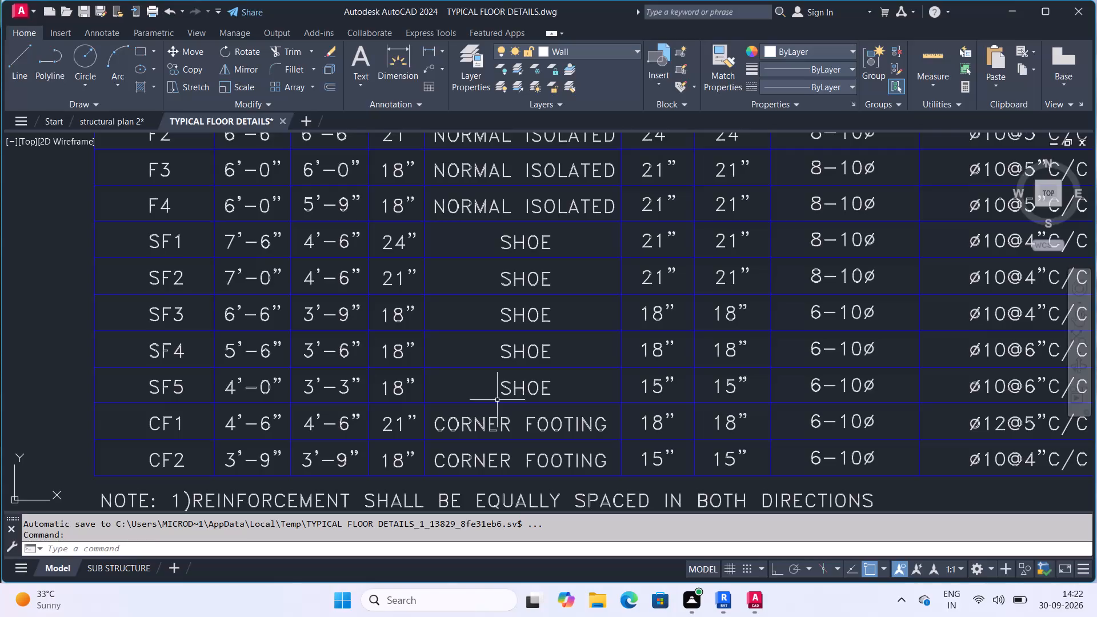
Examine the isolated footing schedule and the typical plans and sections of the isolated, shoe and corner footings.
key("Escape")
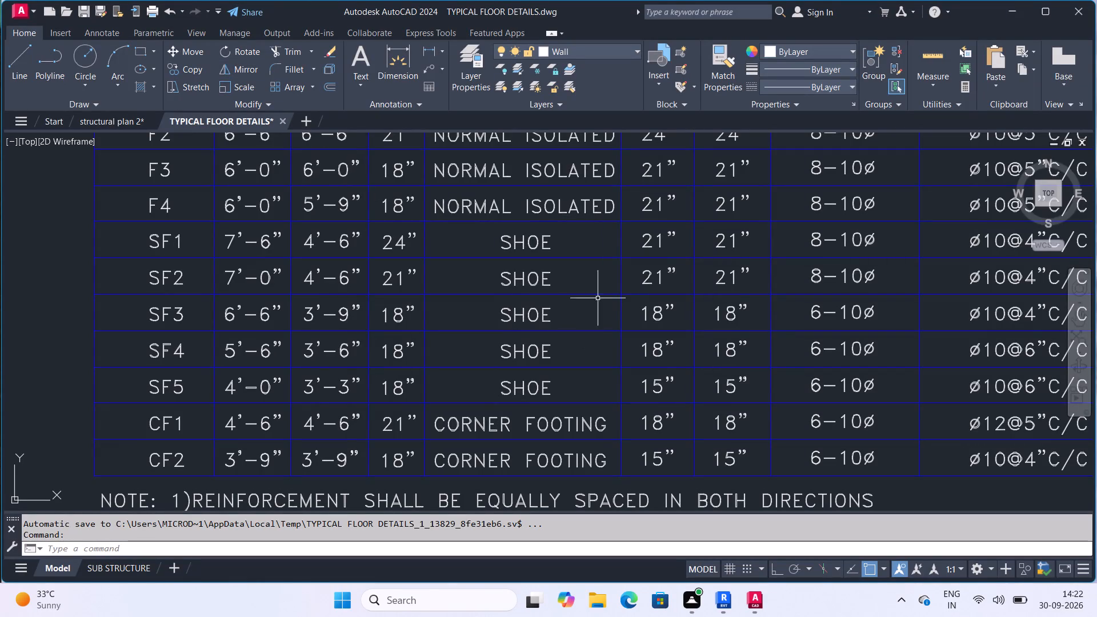
key("Escape")
middle_click_drag(614, 284, 263, 233)
scroll(770, 316, "down", 3)
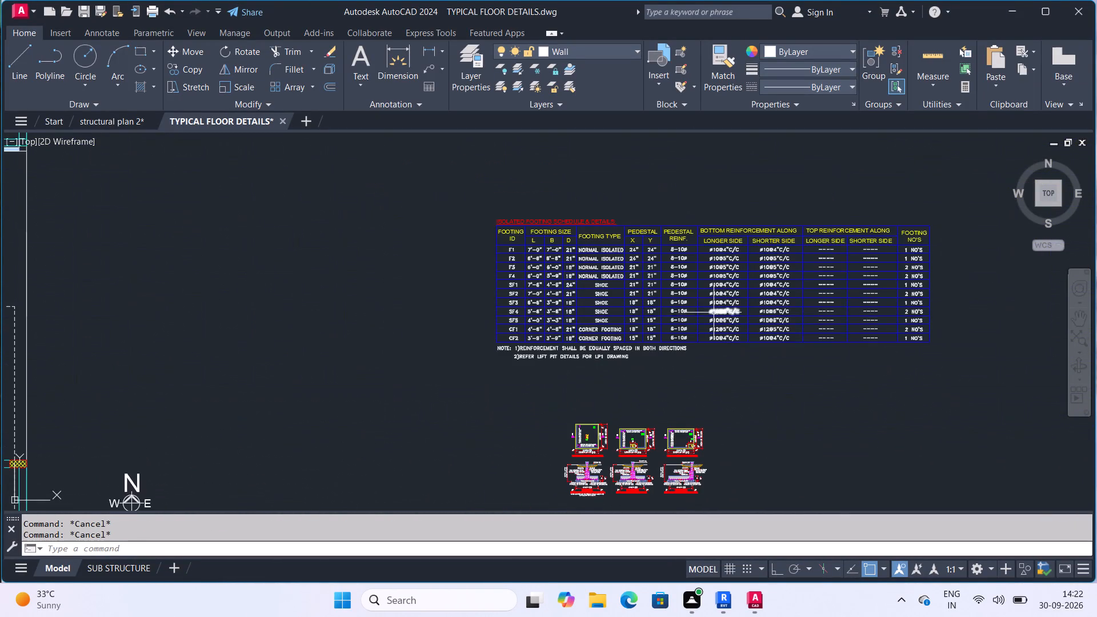
middle_click_drag(662, 311, 636, 303)
scroll(611, 483, "up", 5)
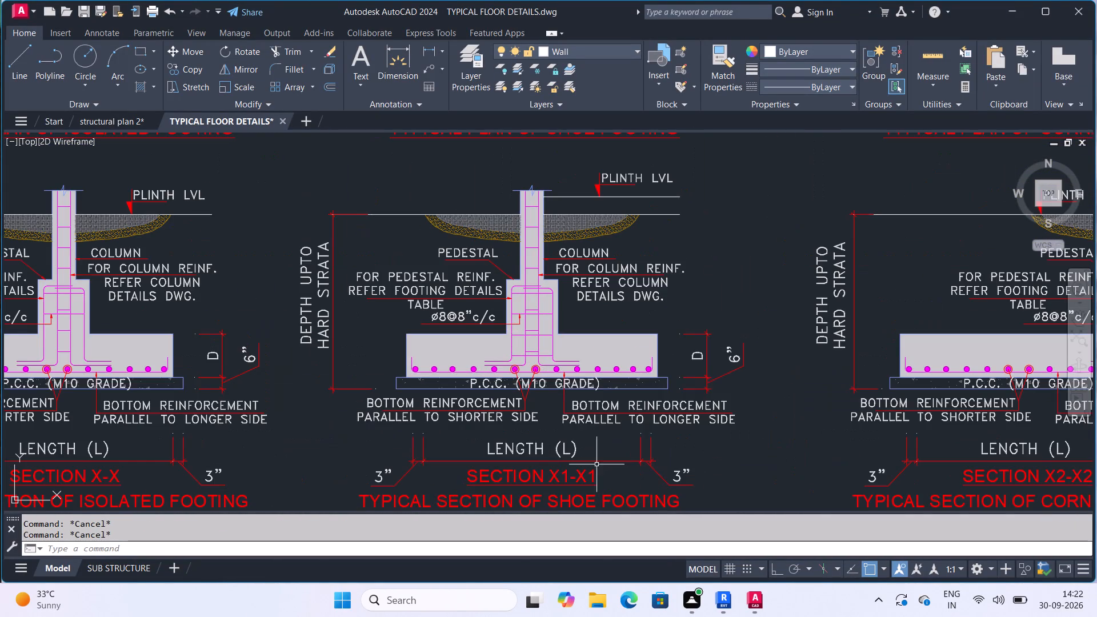
middle_click_drag(587, 461, 563, 484)
scroll(564, 423, "down", 3)
scroll(561, 363, "up", 2)
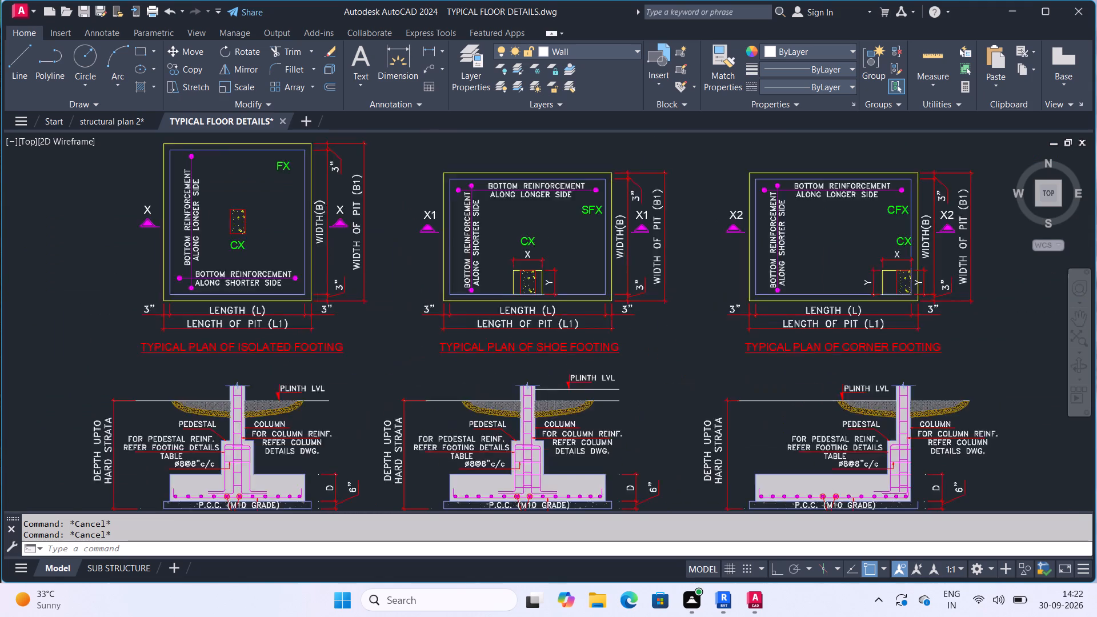
scroll(561, 363, "up", 2)
scroll(560, 363, "down", 7)
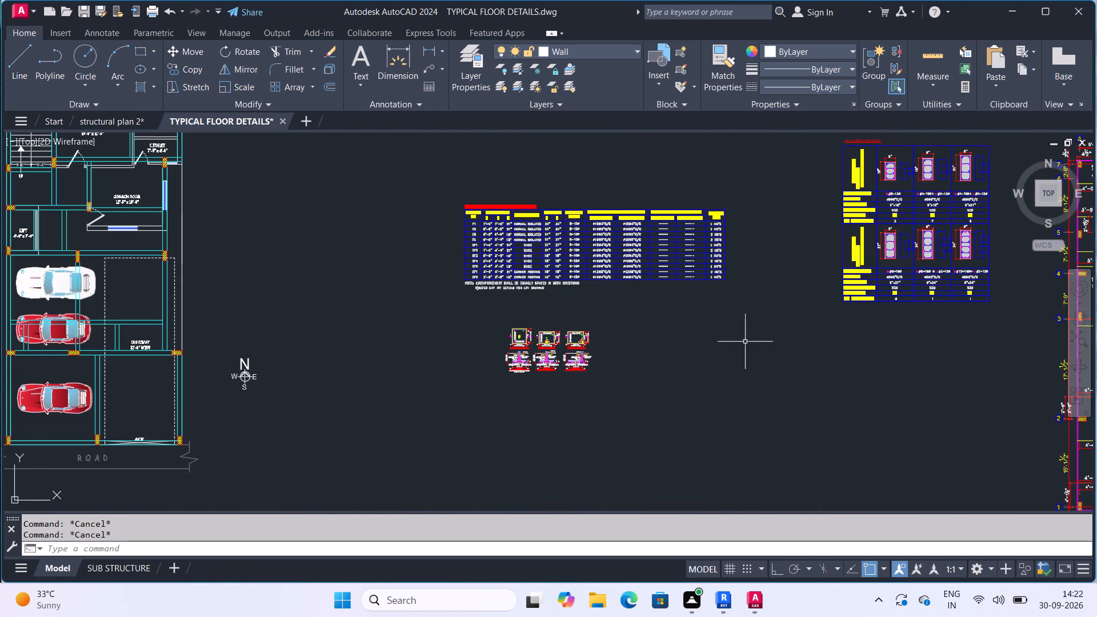
Examine the dimensioned footing layout without footing labels beside the column schedule, including the footings along grid lines 1 and 2.
scroll(746, 326, "down", 2)
scroll(902, 340, "up", 3)
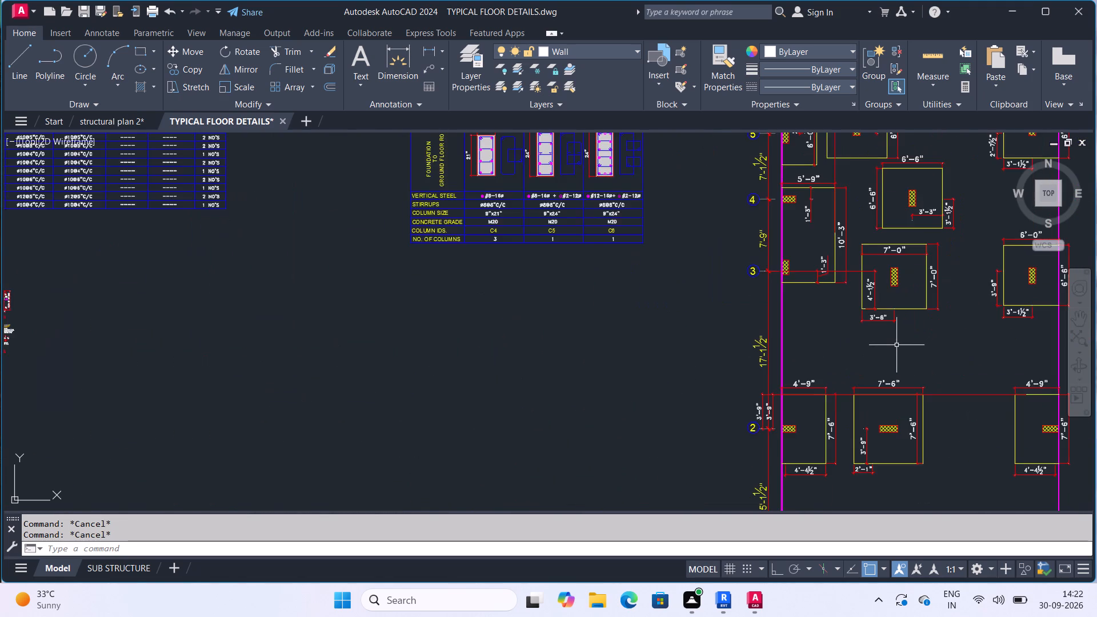
middle_click_drag(874, 354, 616, 365)
middle_click(616, 365)
scroll(620, 360, "down", 1)
middle_click(656, 381)
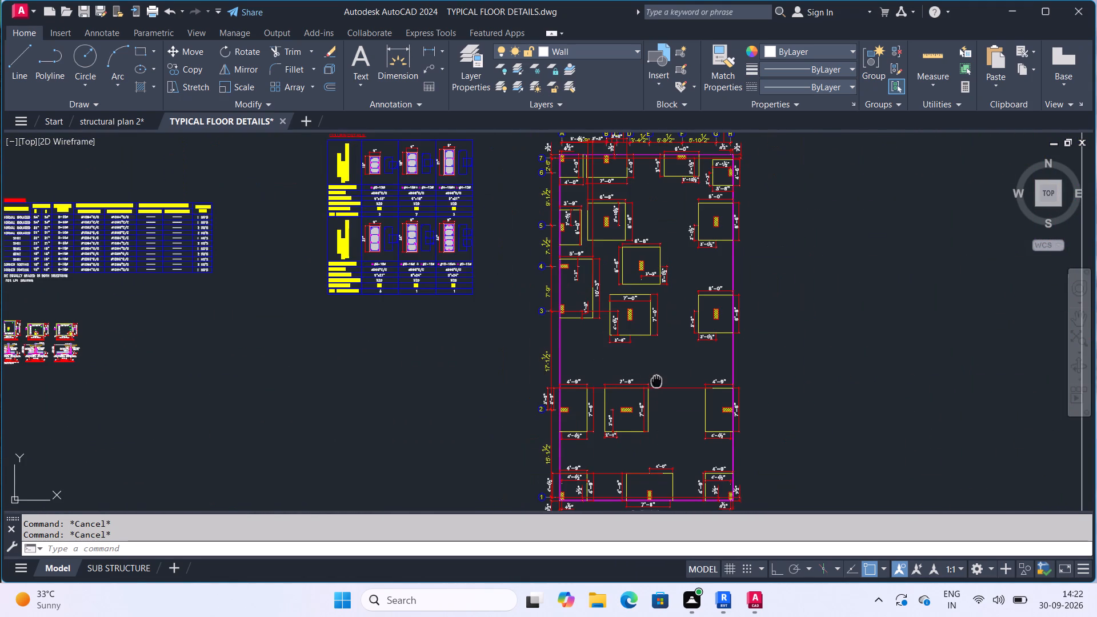
scroll(656, 384, "down", 1)
middle_click(658, 376)
scroll(659, 354, "up", 1)
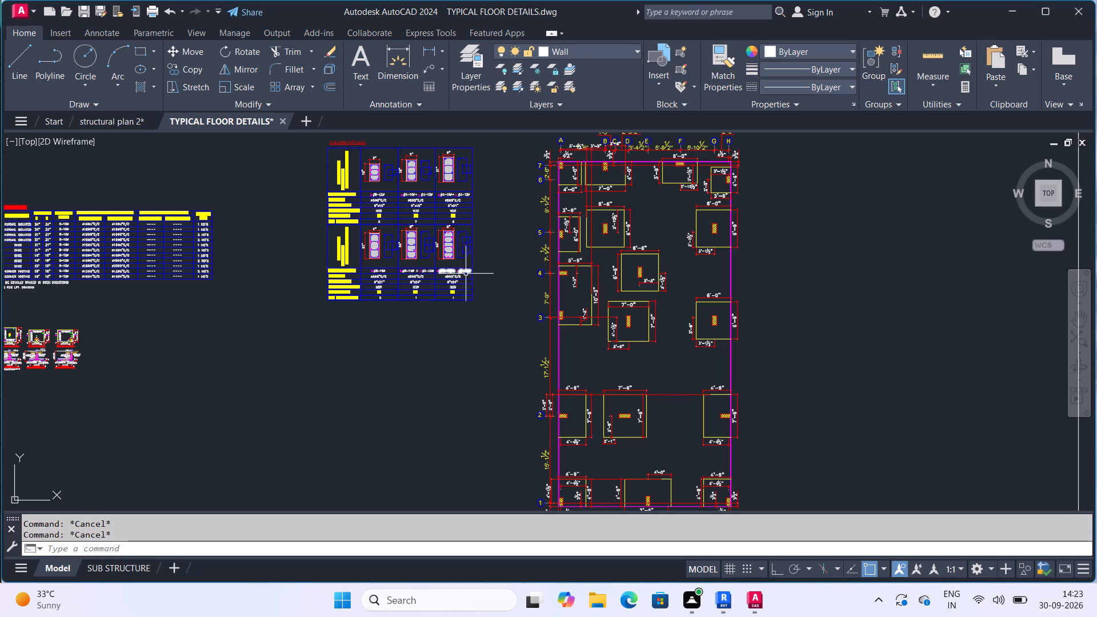
middle_click_drag(614, 452, 569, 447)
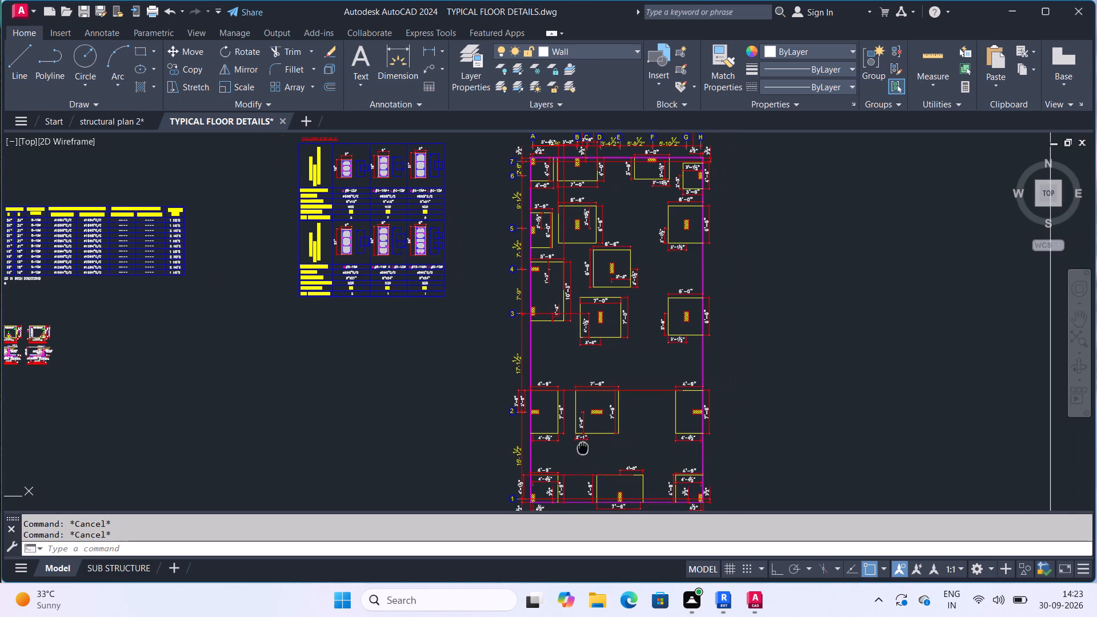
middle_click_drag(569, 447, 479, 408)
scroll(507, 439, "up", 4)
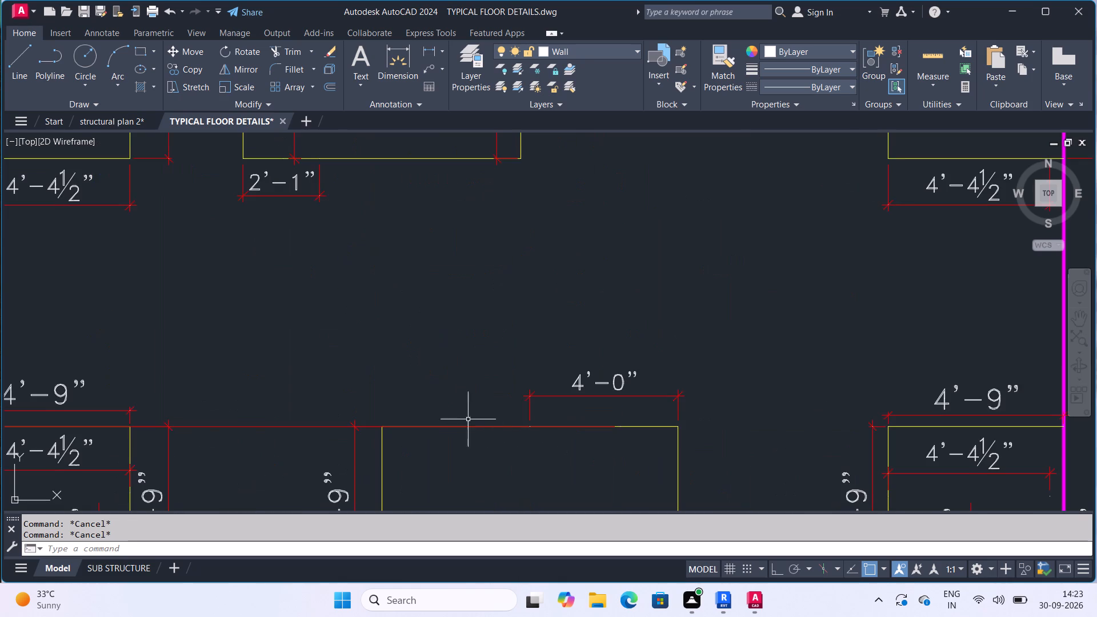
middle_click_drag(457, 412, 719, 434)
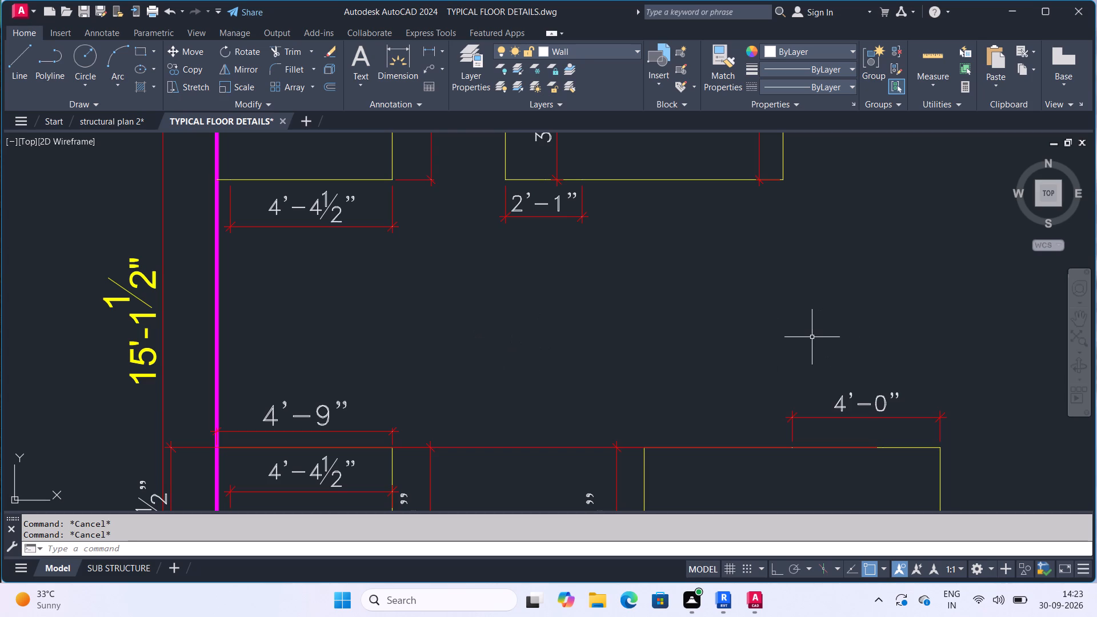
scroll(765, 270, "up", 1)
middle_click(765, 270)
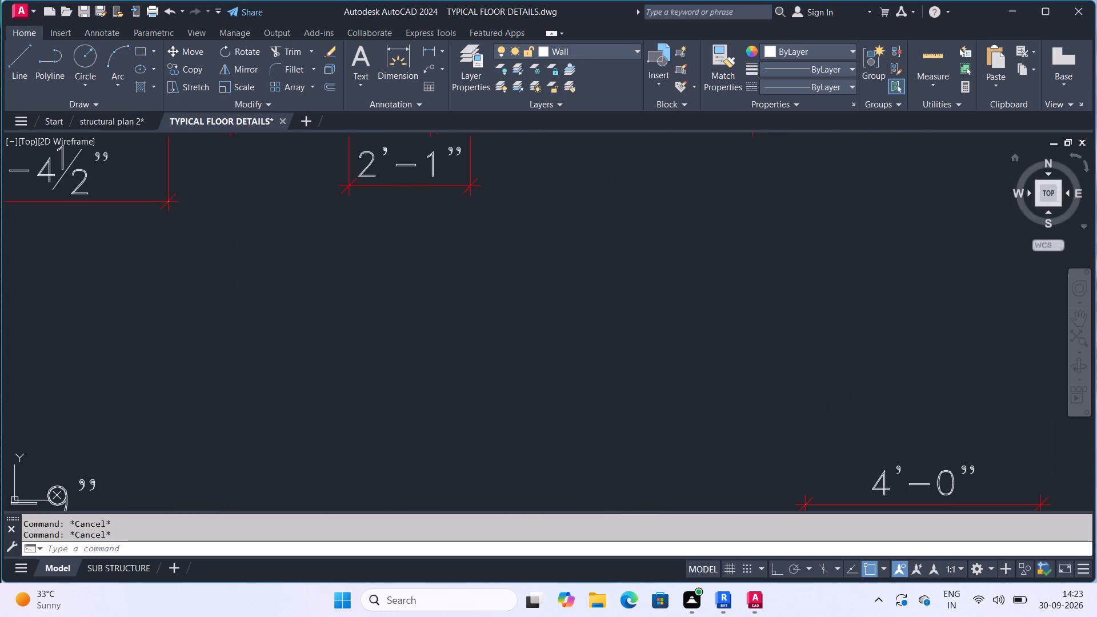
scroll(1059, 188, "down", 4)
scroll(814, 322, "up", 2)
middle_click_drag(810, 322, 428, 387)
scroll(429, 386, "down", 3)
scroll(656, 269, "down", 3)
scroll(566, 236, "up", 1)
middle_click_drag(543, 230, 527, 281)
scroll(539, 238, "down", 2)
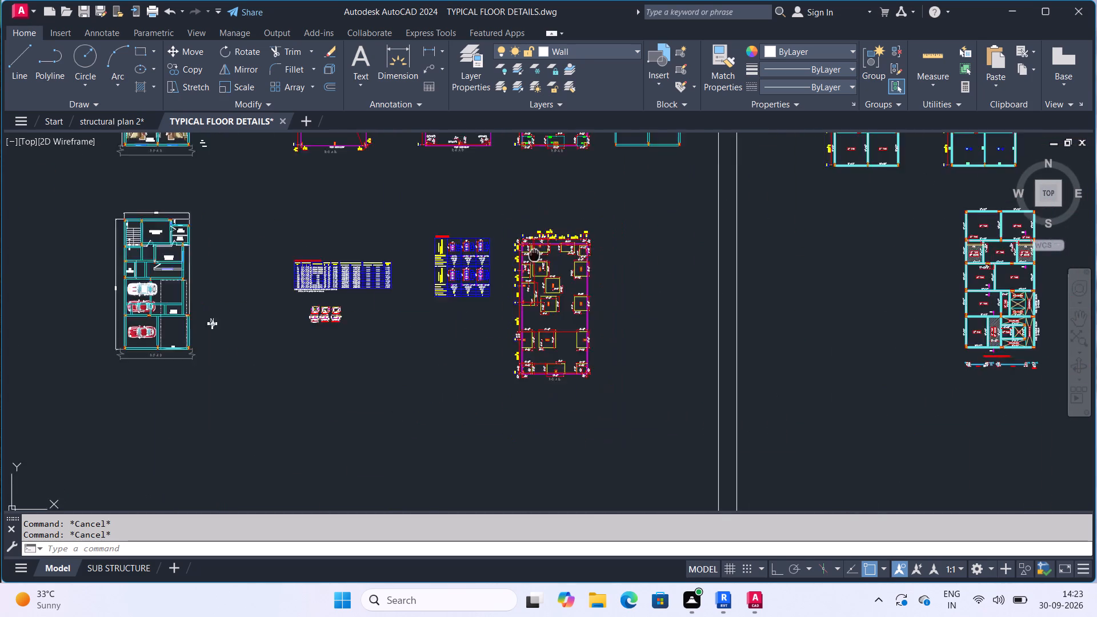
Review the labelled footing layout from grid line 1 up to grid line 5, checking footing IDs, column IDs and dimensions.
middle_click_drag(523, 229, 517, 294)
scroll(523, 286, "up", 5)
scroll(359, 308, "up", 1)
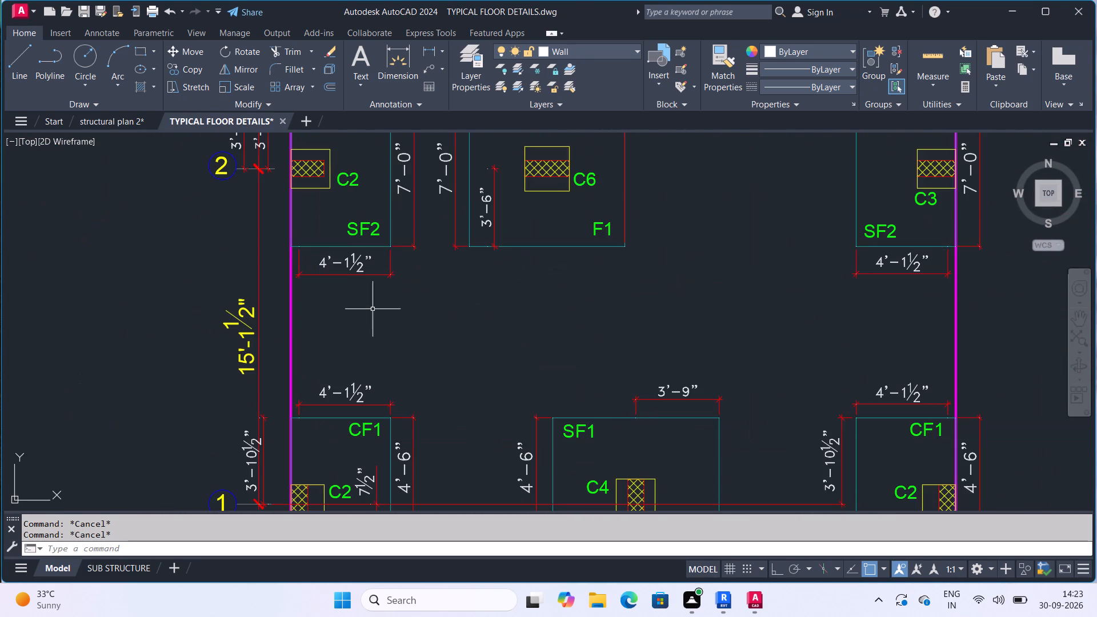
middle_click_drag(494, 315, 393, 355)
middle_click(393, 355)
scroll(392, 347, "down", 1)
scroll(329, 285, "up", 2)
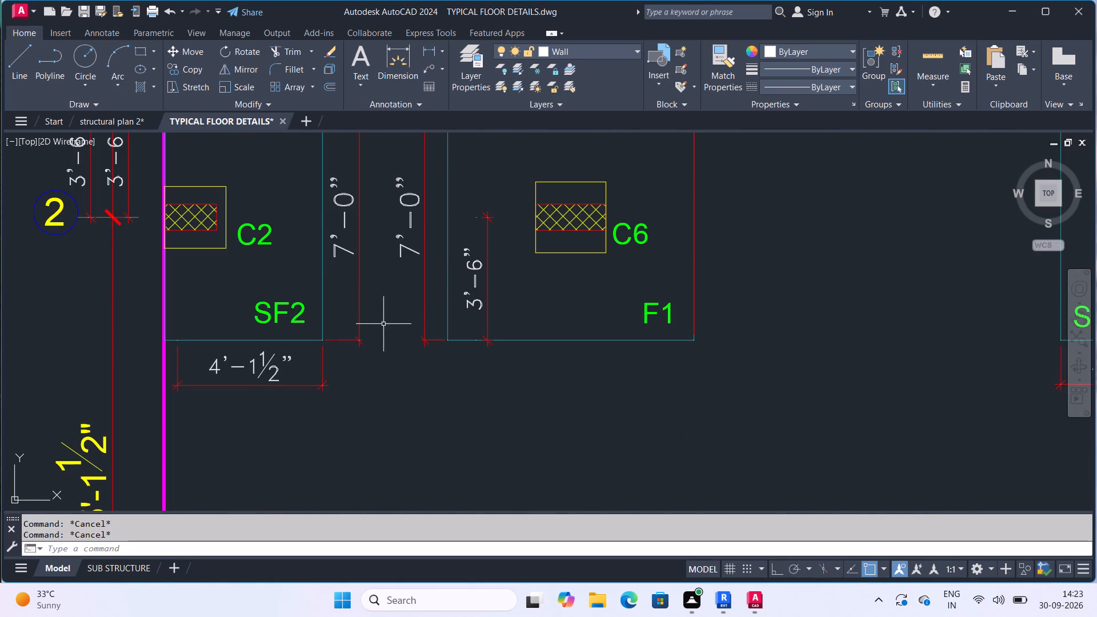
scroll(395, 322, "down", 2)
scroll(341, 323, "up", 1)
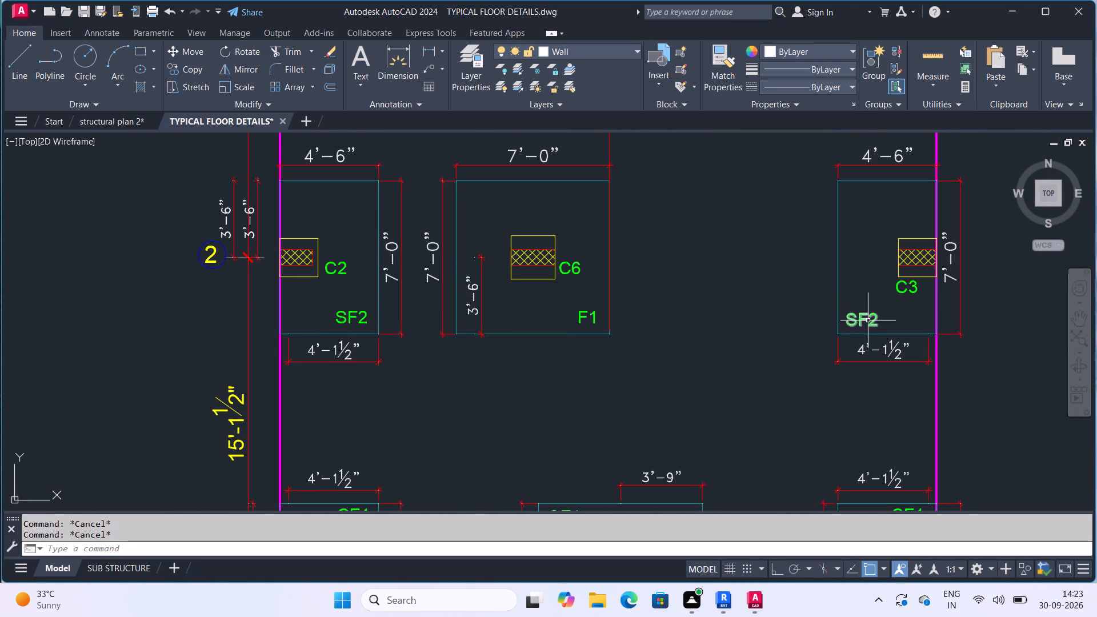
scroll(487, 308, "down", 2)
scroll(515, 412, "up", 2)
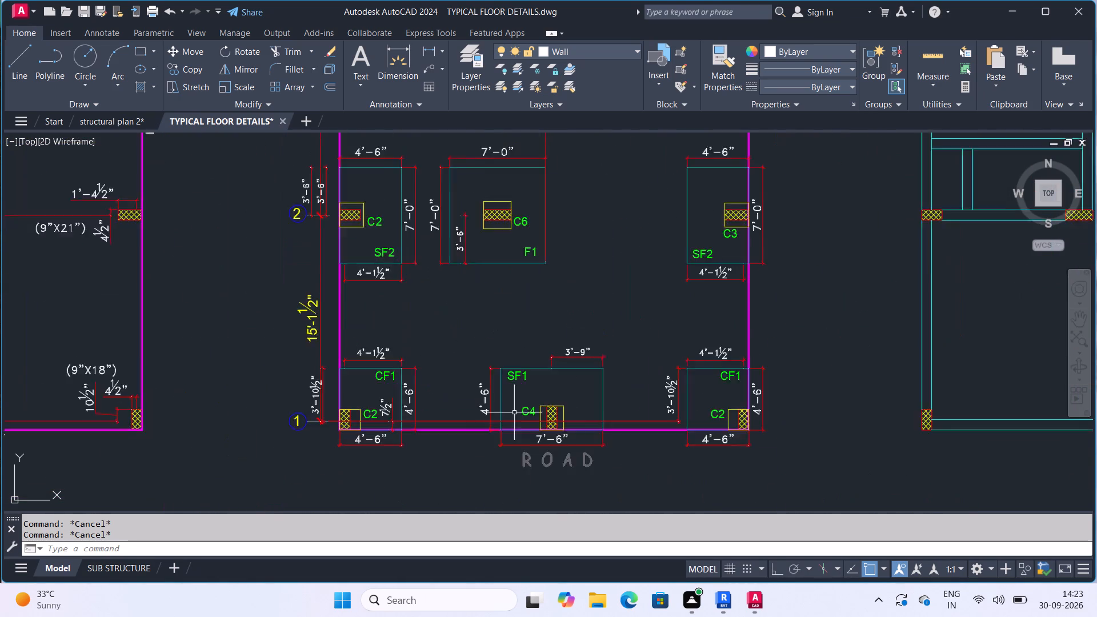
middle_click_drag(583, 290, 522, 402)
scroll(522, 402, "down", 1)
middle_click_drag(425, 291, 486, 442)
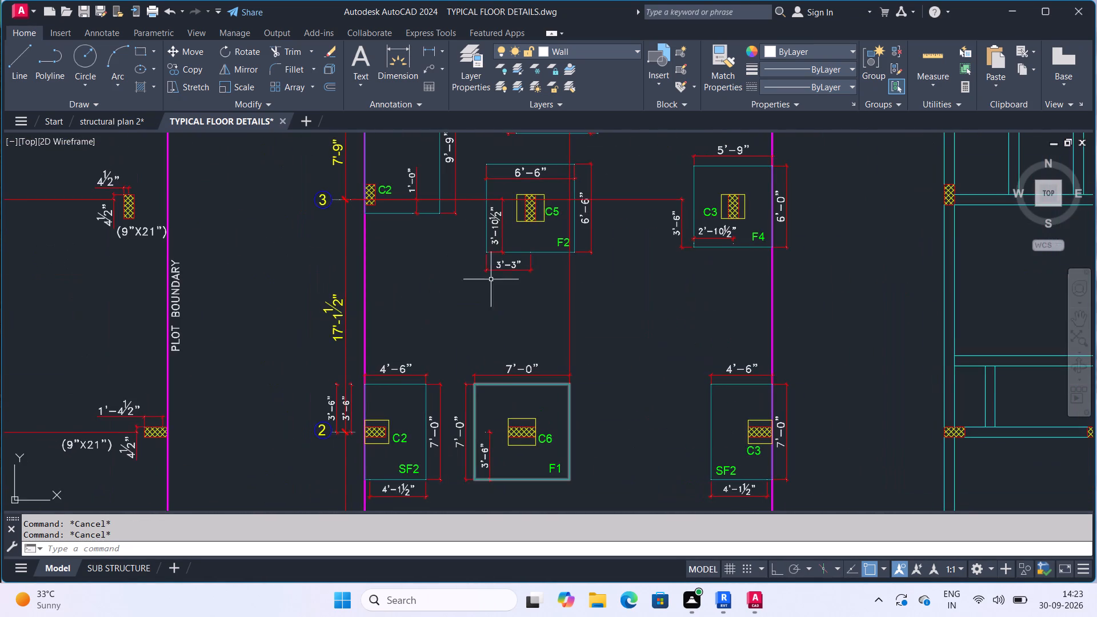
middle_click_drag(451, 229, 434, 381)
scroll(439, 232, "up", 1)
middle_click_drag(439, 233, 422, 332)
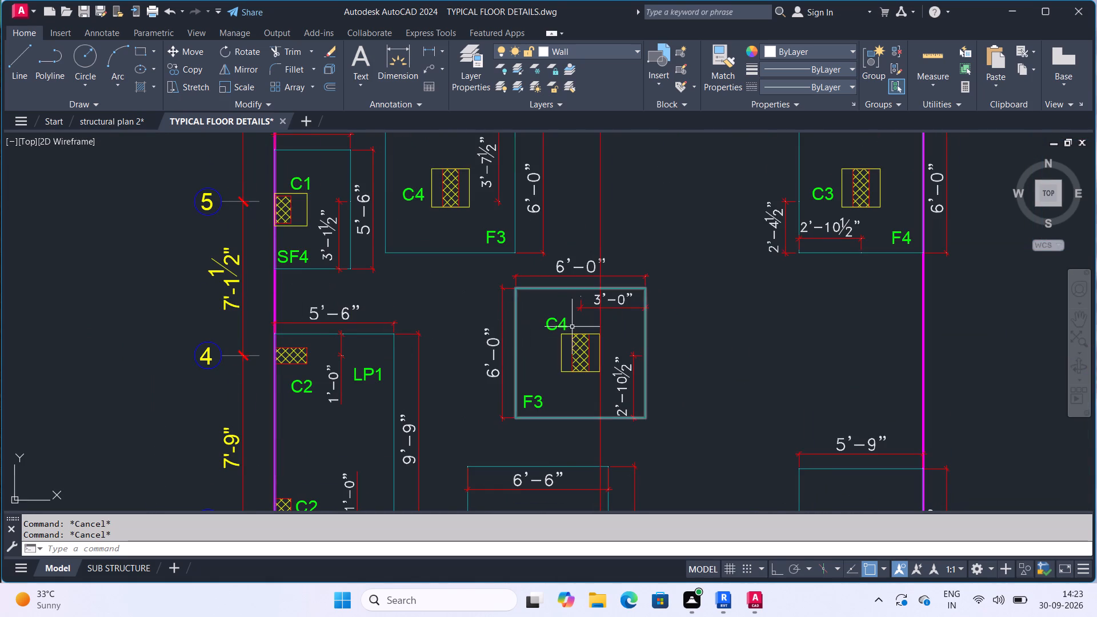
scroll(694, 319, "down", 2)
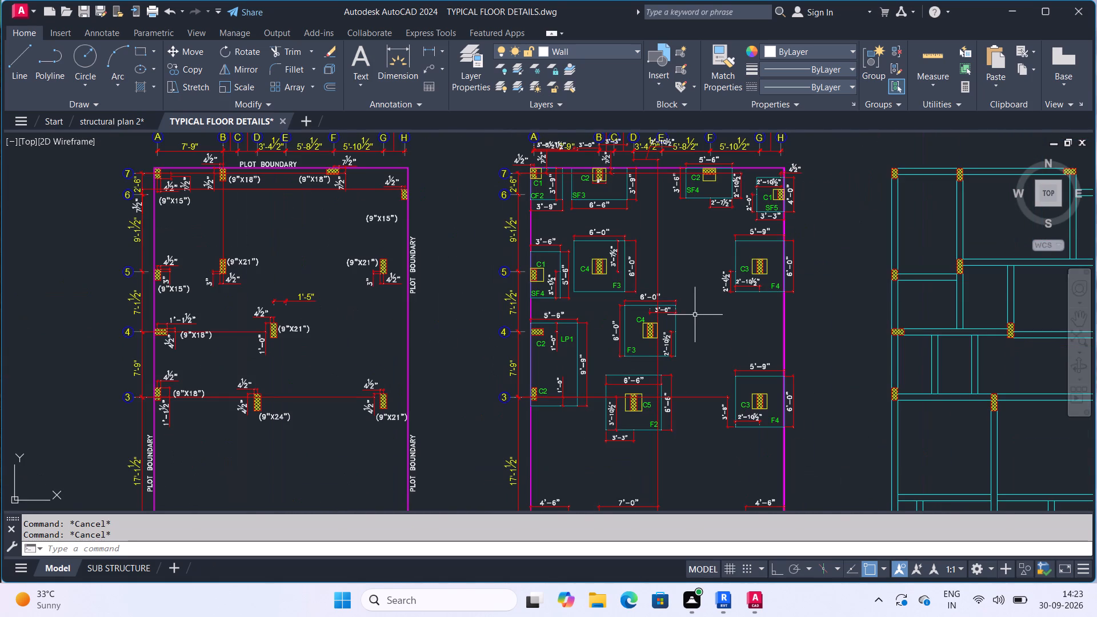
Inspect the labelled footings between grid lines 5 and 7, including CF2, SF3, SF4, SF5, F3 and F4, with their dimensions.
scroll(718, 209, "up", 3)
scroll(624, 230, "down", 3)
scroll(421, 205, "up", 3)
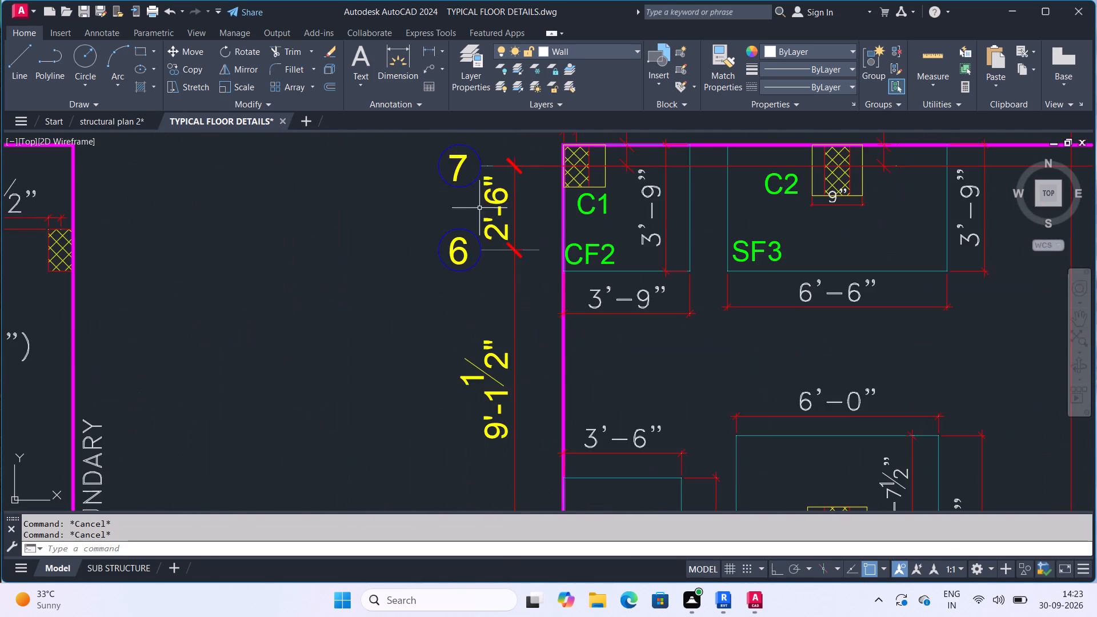
middle_click_drag(623, 229, 429, 255)
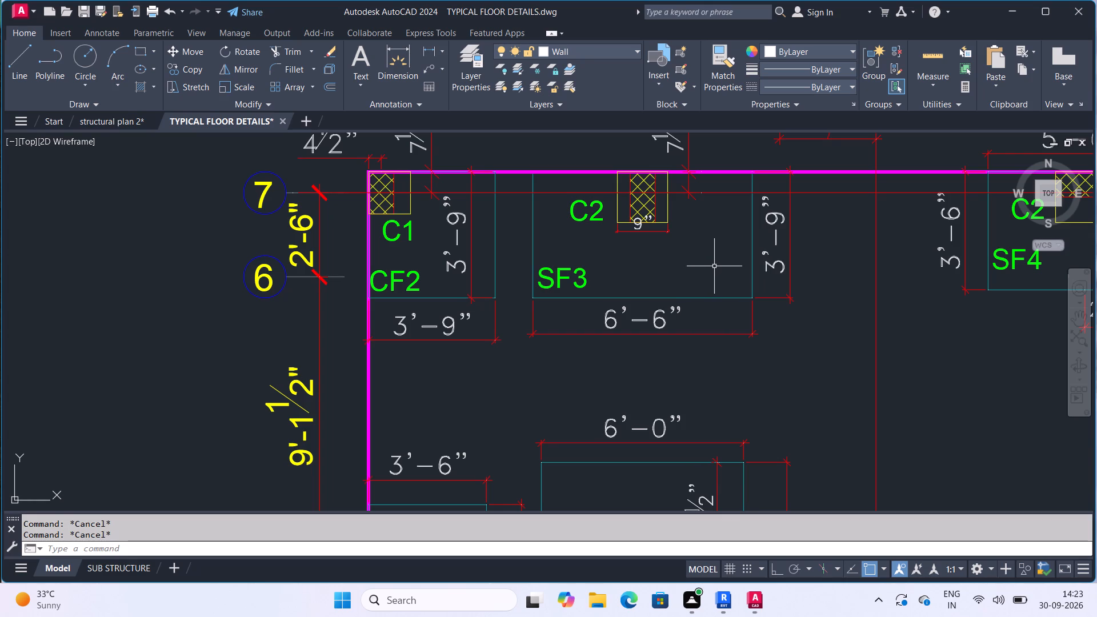
scroll(697, 263, "down", 2)
scroll(738, 280, "up", 1)
middle_click_drag(726, 277, 469, 207)
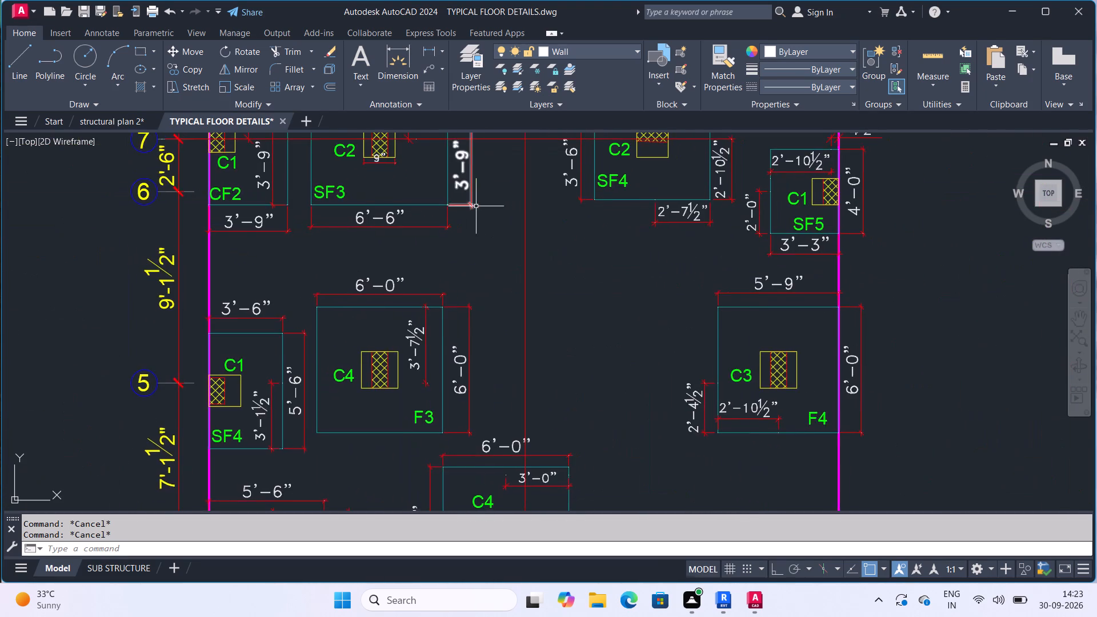
scroll(600, 239, "up", 2)
scroll(672, 249, "up", 1)
scroll(666, 248, "down", 3)
middle_click_drag(703, 289, 609, 253)
scroll(616, 258, "down", 1)
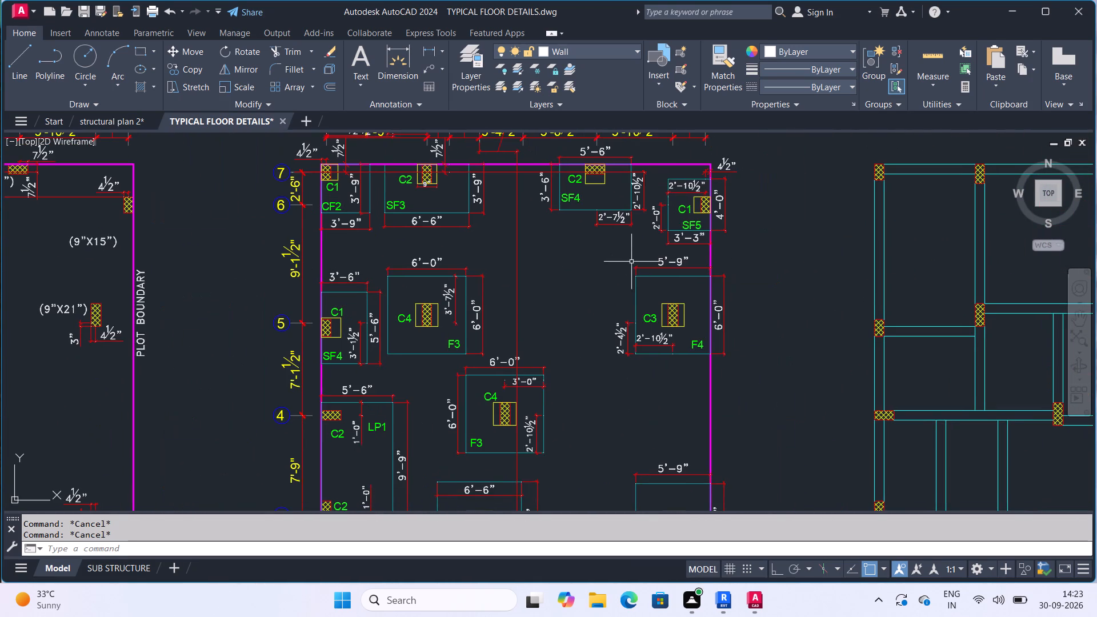
middle_click_drag(637, 263, 634, 223)
scroll(455, 286, "up", 2)
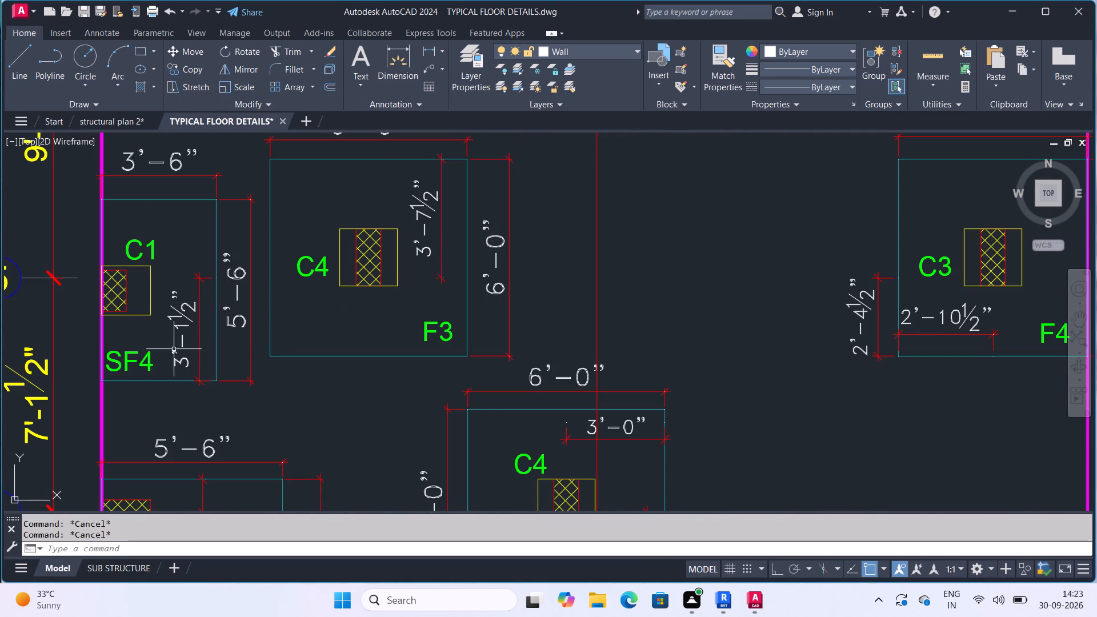
middle_click_drag(210, 331, 242, 293)
scroll(233, 302, "down", 3)
middle_click_drag(347, 378, 312, 308)
middle_click_drag(243, 217, 278, 375)
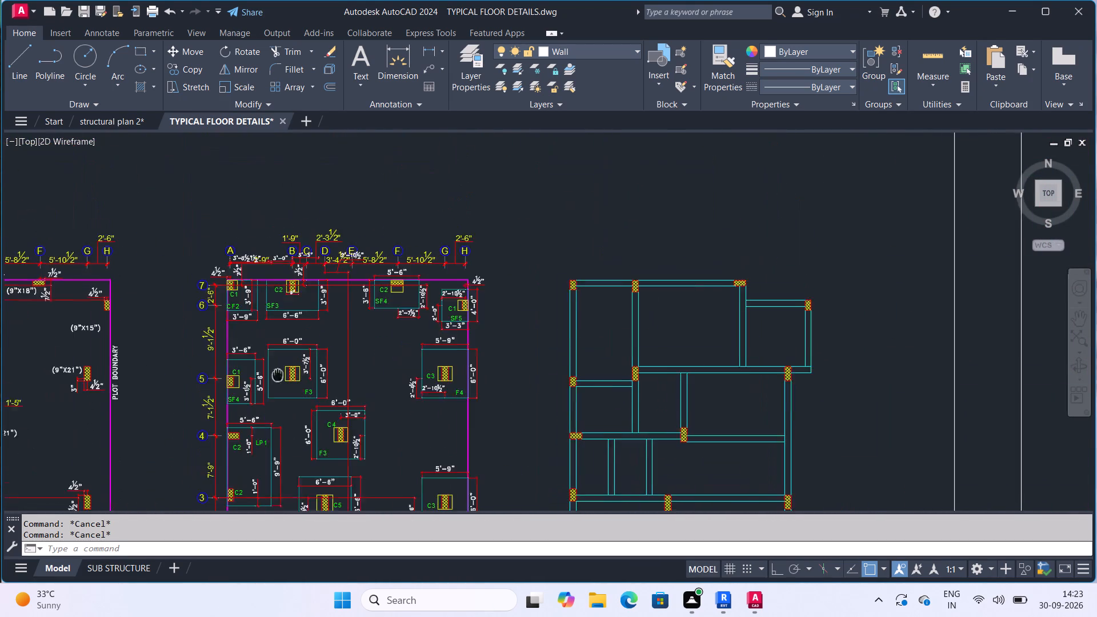
middle_click_drag(278, 375, 282, 374)
scroll(285, 364, "up", 3)
middle_click_drag(263, 269, 307, 363)
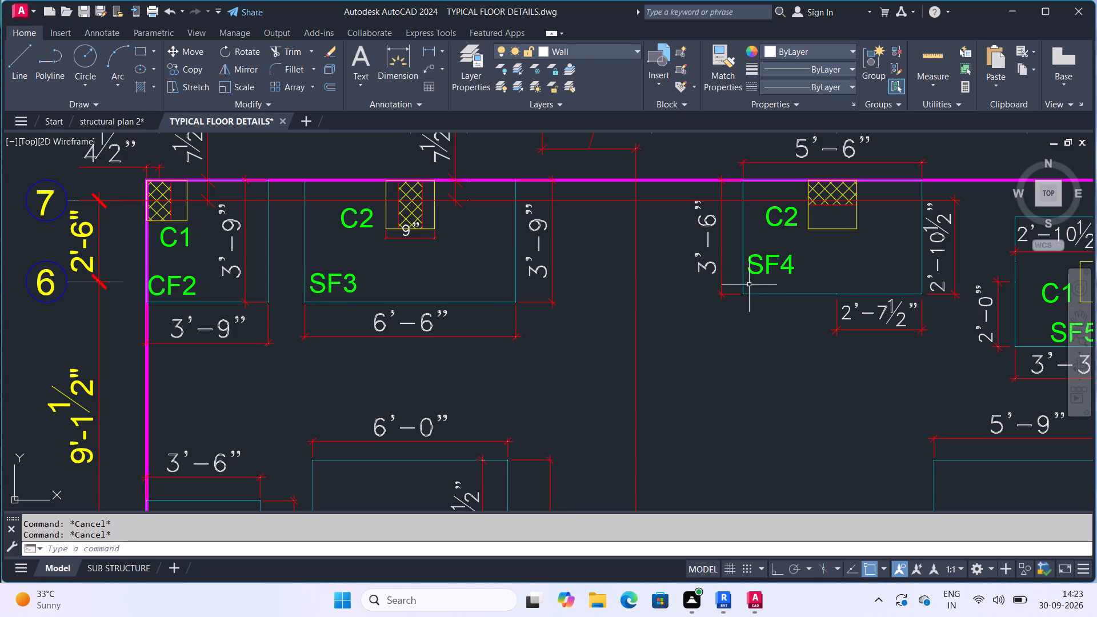
middle_click_drag(750, 289, 561, 276)
scroll(716, 289, "down", 2)
scroll(684, 399, "up", 2)
middle_click_drag(678, 388, 670, 301)
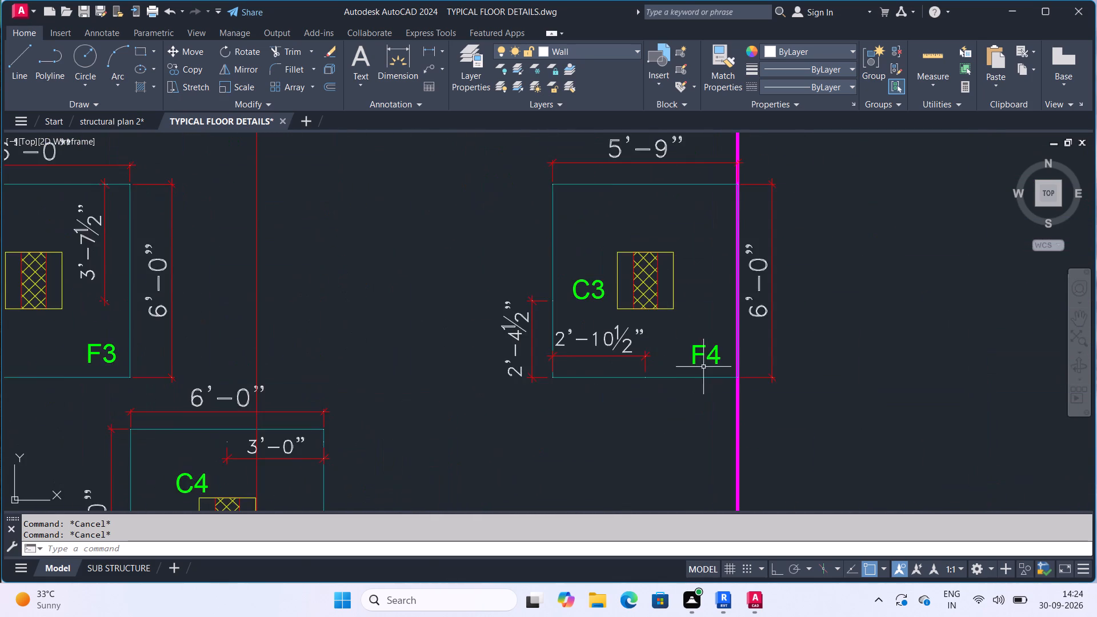
Inspect the road-side footings CF1 and SF1 along grid line 1, with their column positions and dimensions.
middle_click_drag(695, 415, 622, 249)
scroll(553, 319, "down", 3)
middle_click_drag(583, 432, 552, 206)
scroll(380, 225, "up", 1)
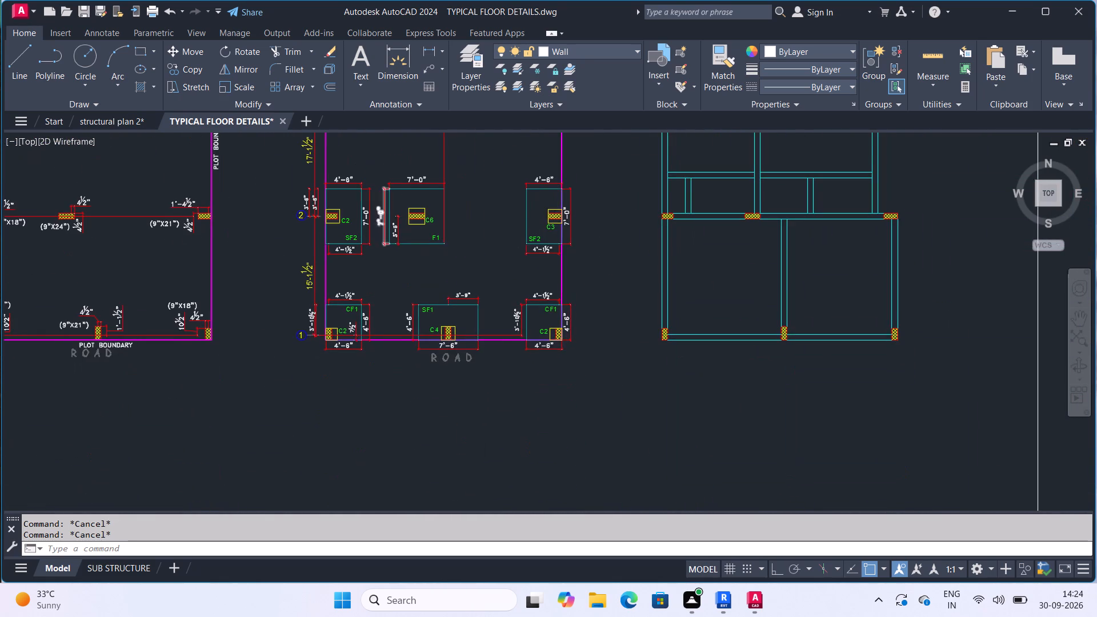
scroll(332, 374, "up", 2)
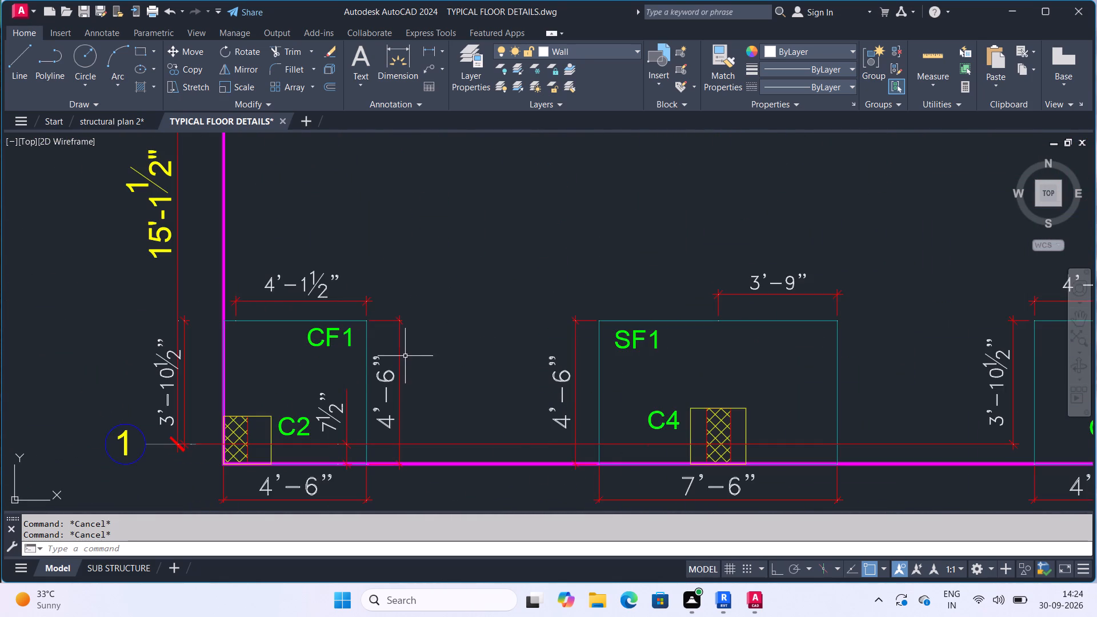
scroll(387, 358, "down", 2)
scroll(505, 327, "up", 2)
middle_click_drag(483, 382, 454, 215)
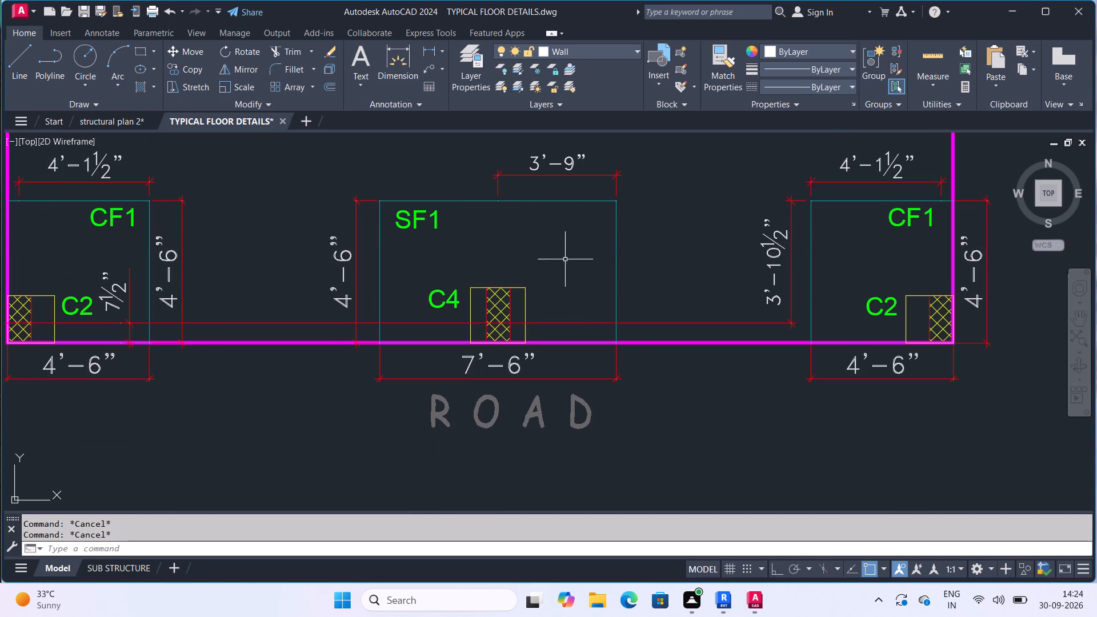
scroll(343, 258, "down", 1)
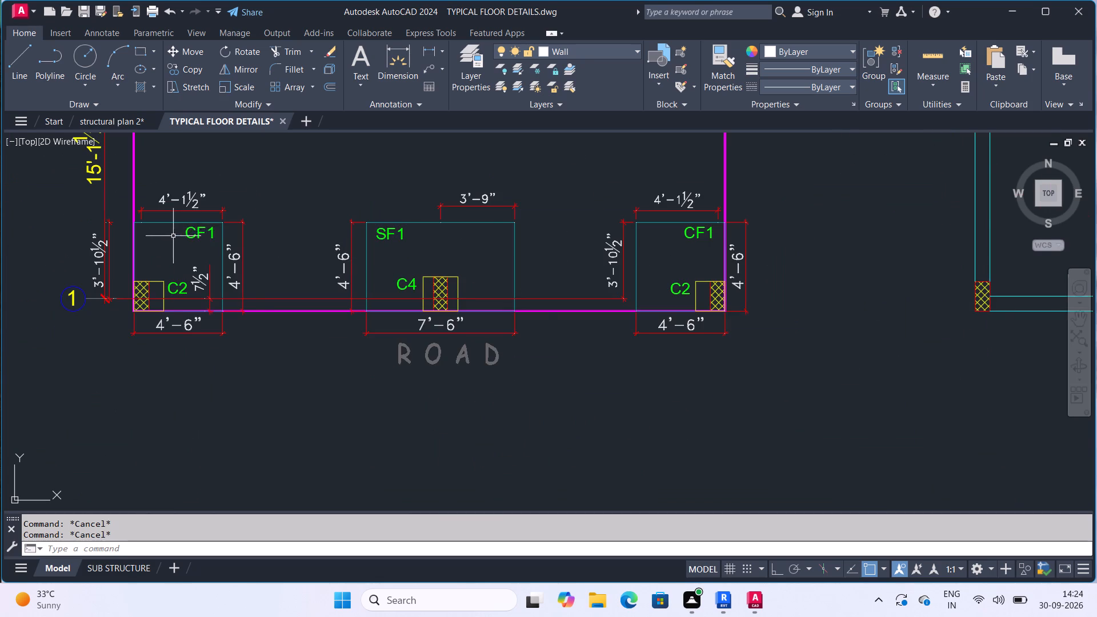
scroll(170, 238, "up", 2)
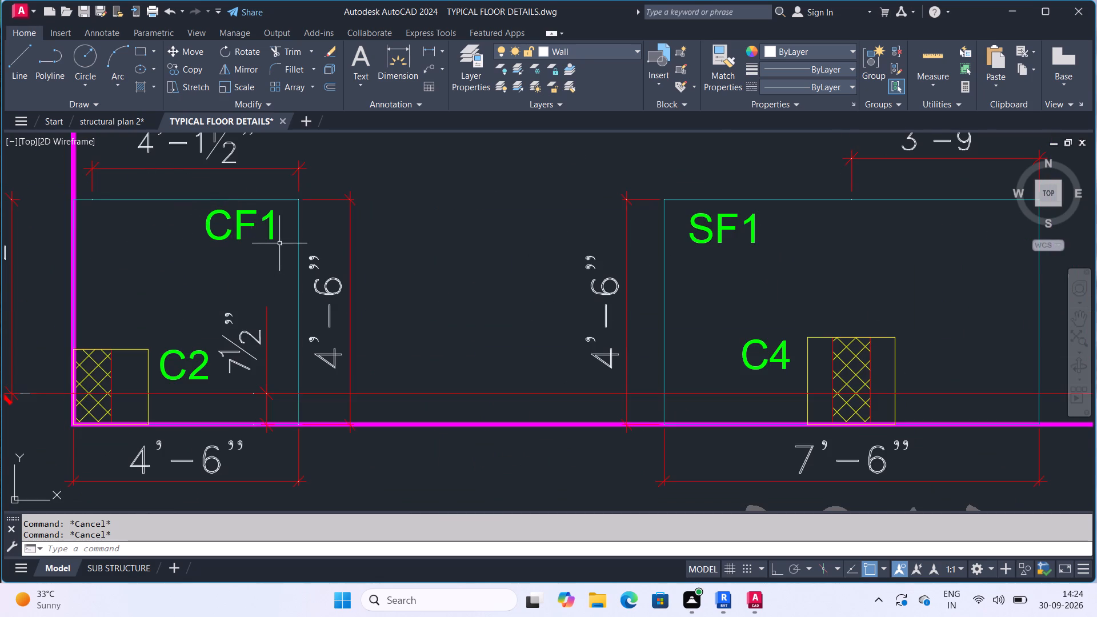
scroll(267, 241, "up", 2)
scroll(265, 240, "down", 3)
scroll(634, 256, "down", 1)
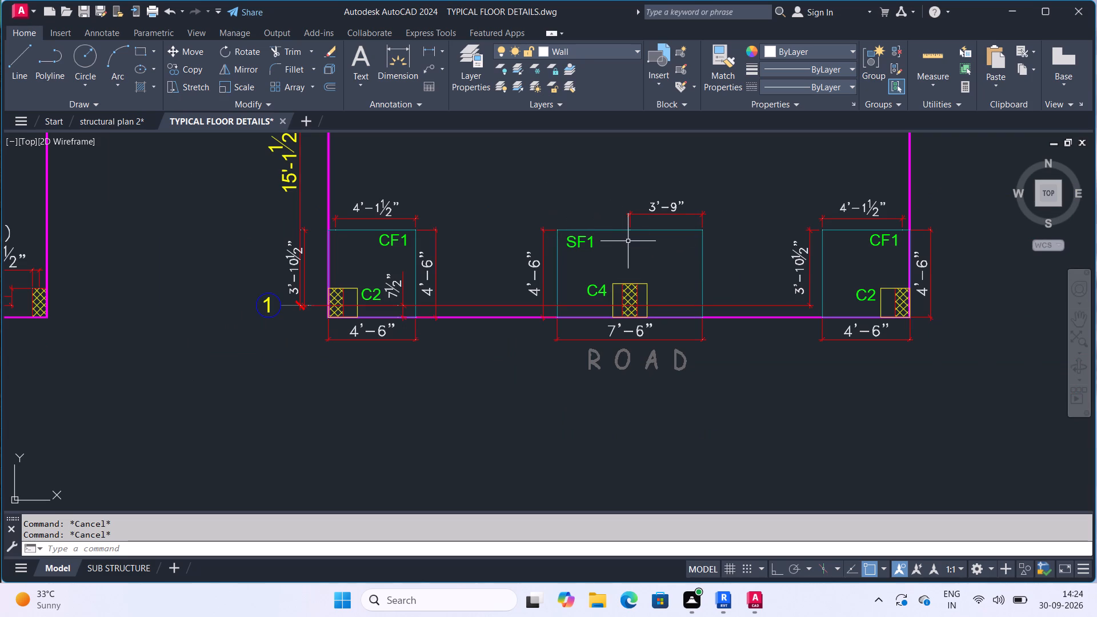
scroll(599, 233, "down", 1)
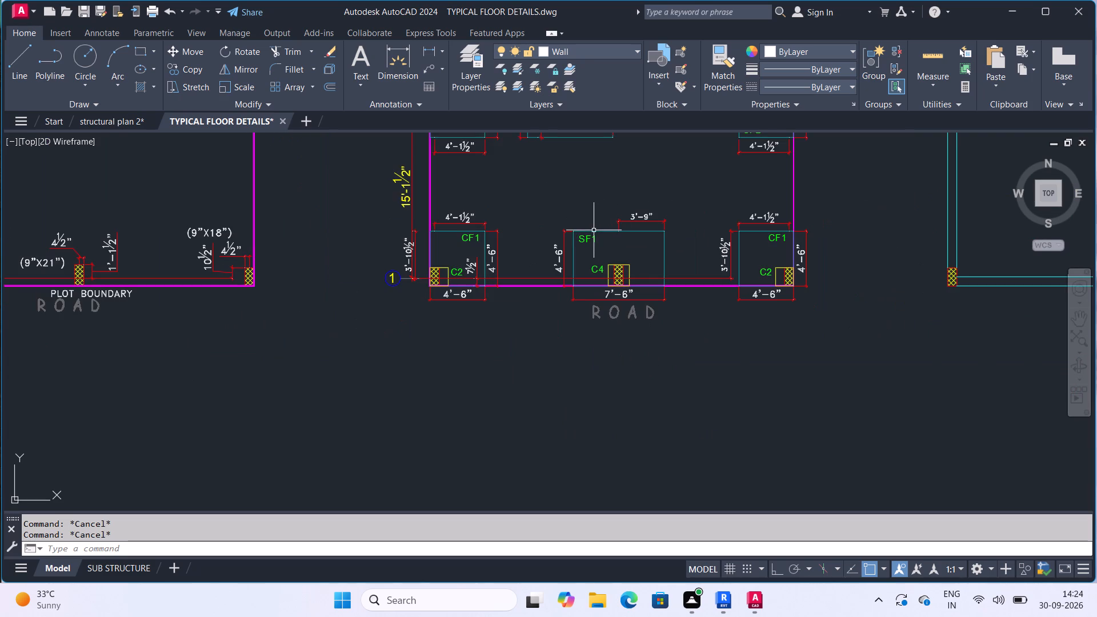
Inspect the road-side footings CF1 and SF1 on grid line 1, including columns C2 and C4 and their offset dimensions.
scroll(599, 246, "up", 3)
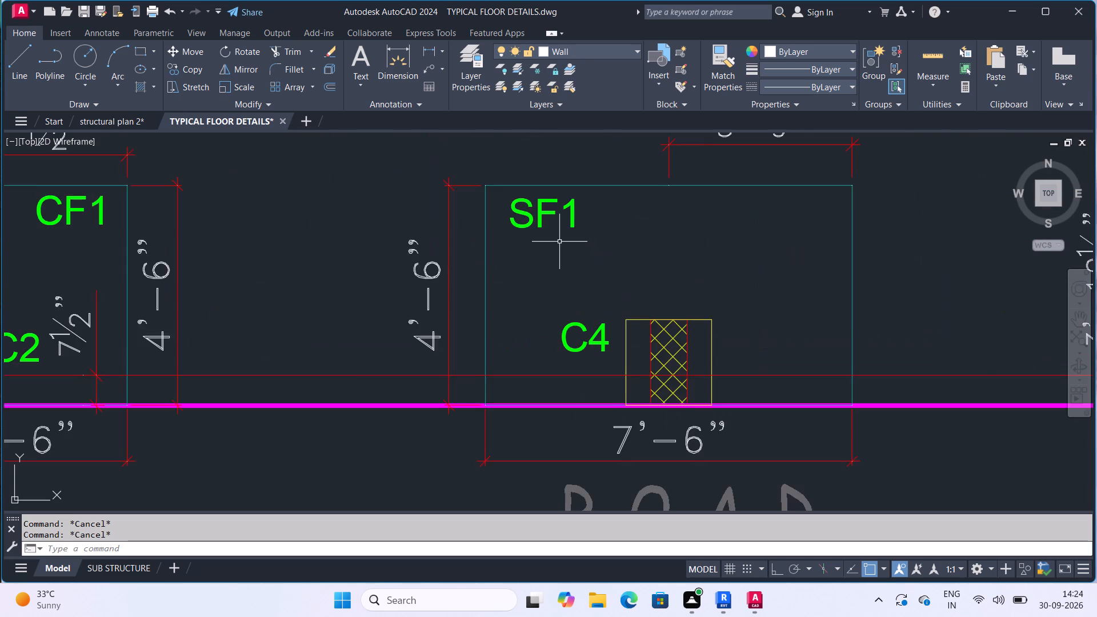
middle_click_drag(548, 238, 603, 270)
scroll(604, 274, "down", 1)
scroll(594, 255, "up", 2)
scroll(607, 249, "down", 3)
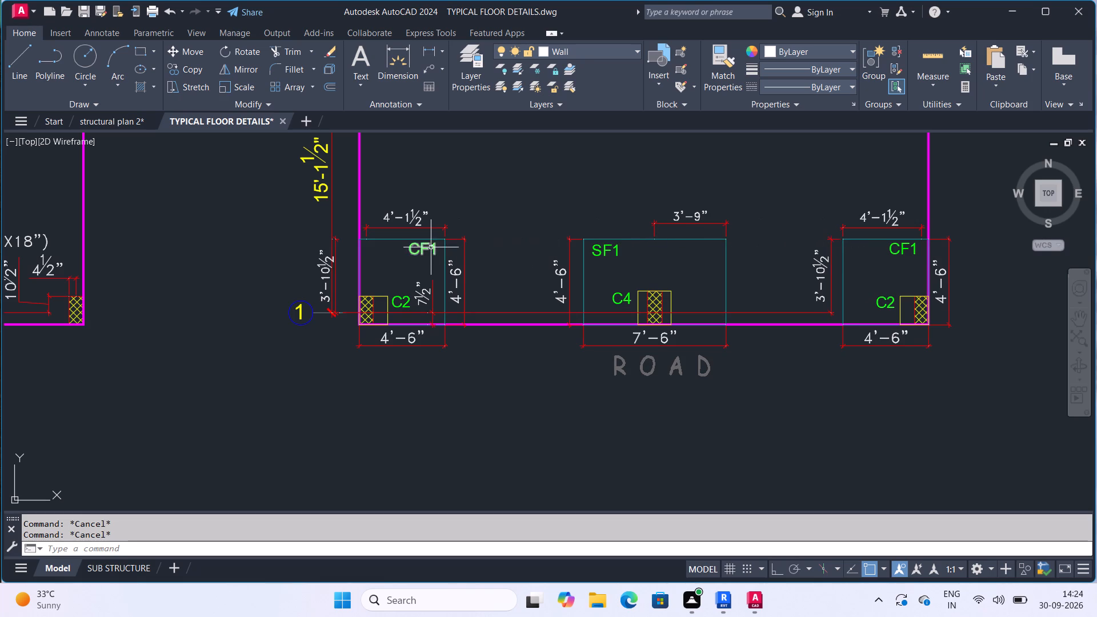
scroll(435, 246, "up", 2)
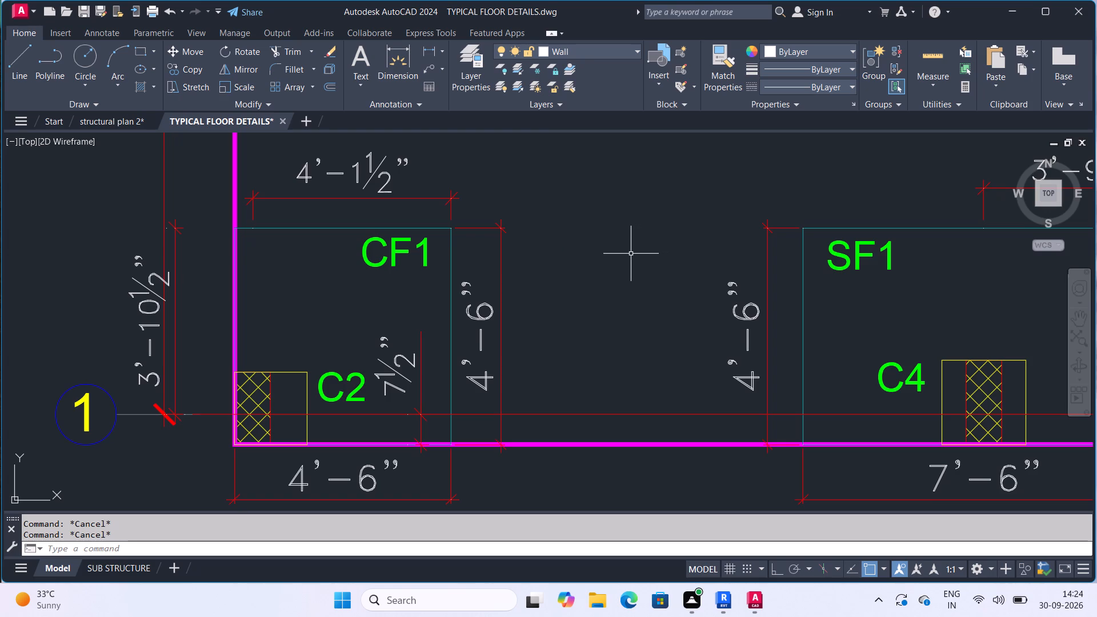
scroll(624, 254, "down", 1)
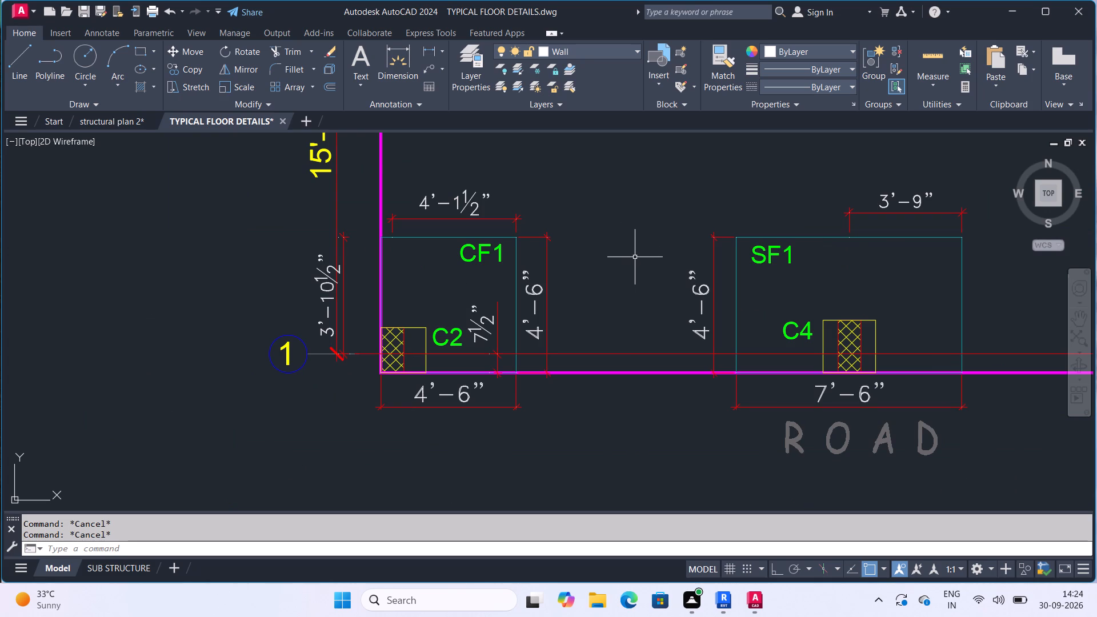
scroll(635, 261, "down", 2)
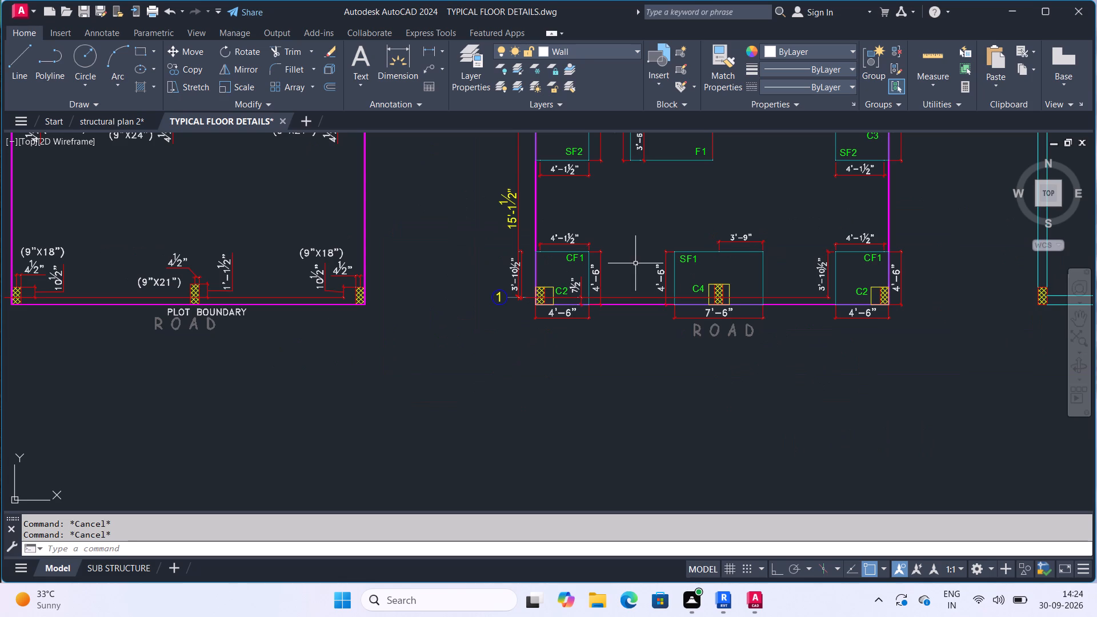
middle_click_drag(693, 285, 615, 320)
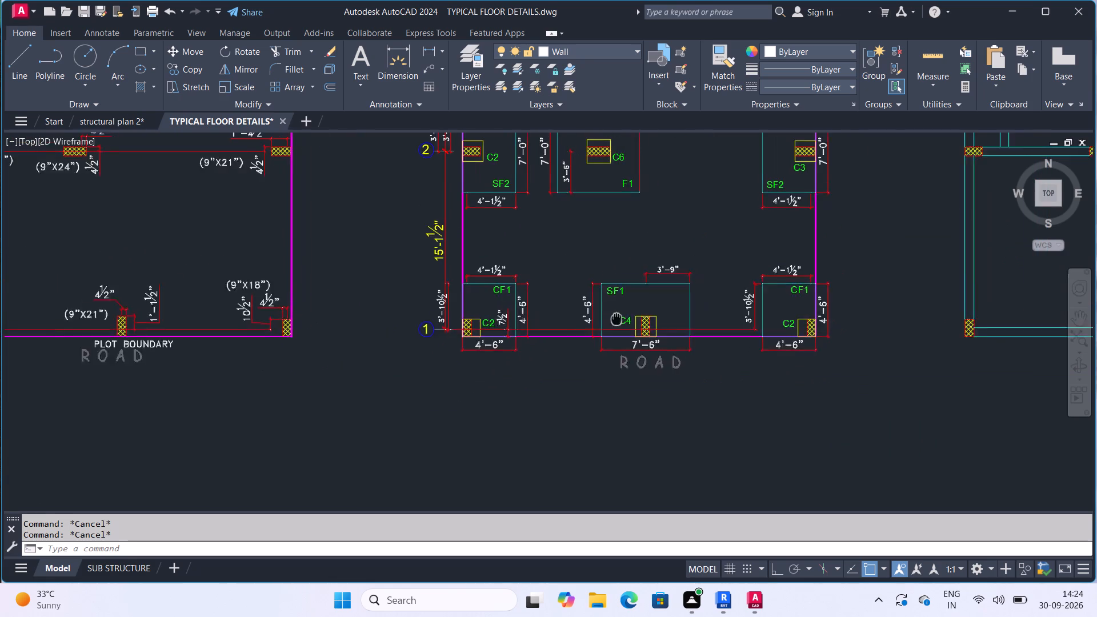
middle_click_drag(615, 320, 607, 325)
scroll(678, 313, "up", 3)
scroll(688, 310, "down", 1)
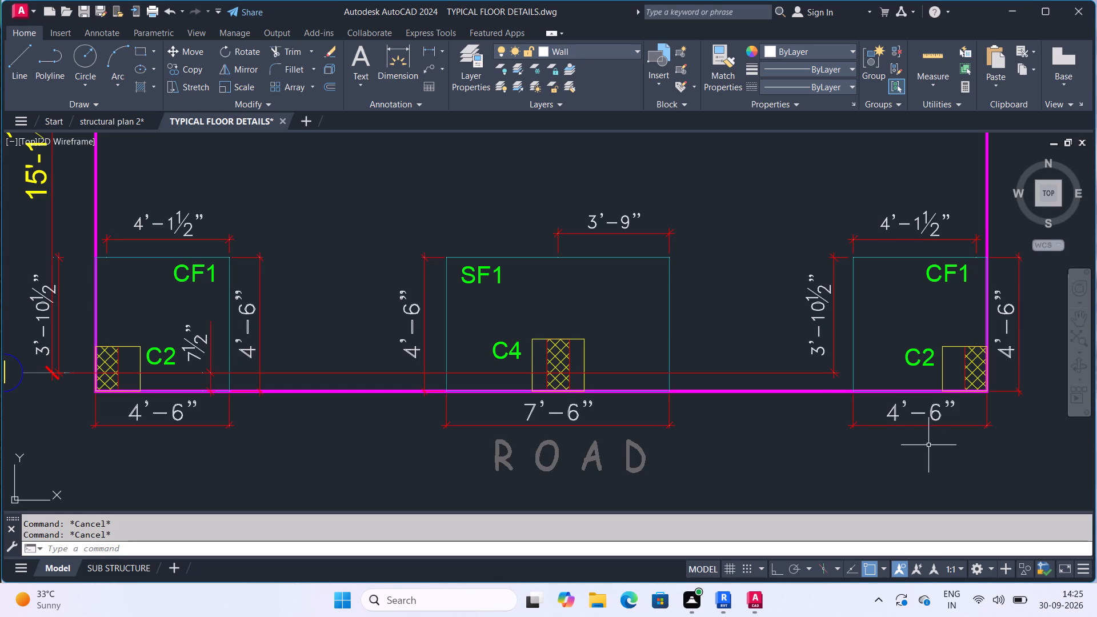
scroll(745, 359, "down", 1)
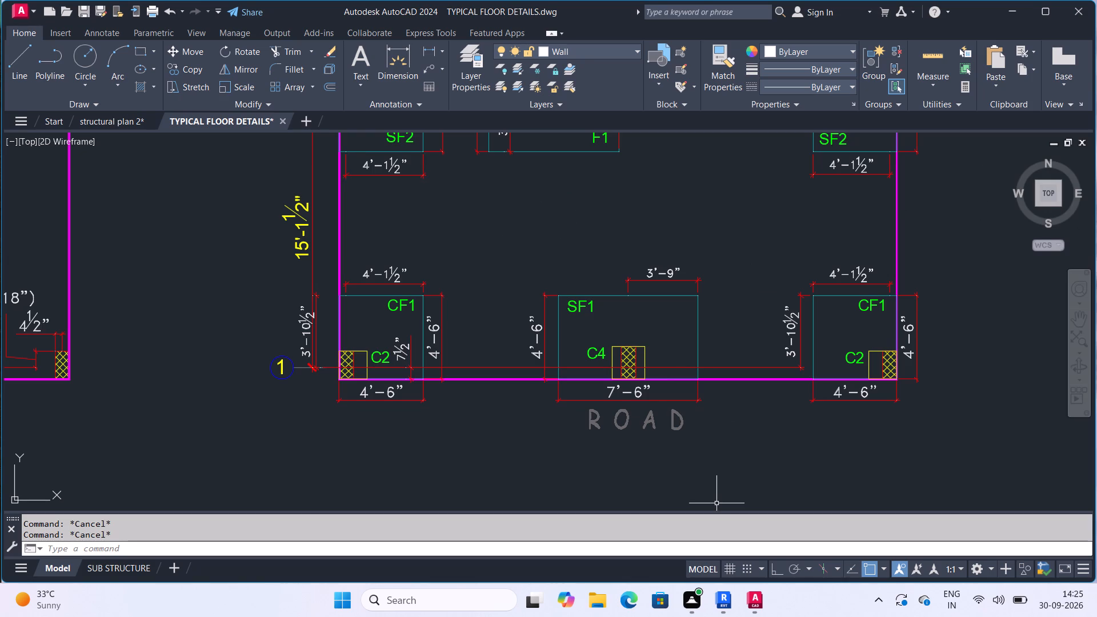
Review the labelled footing layout from grid line 1 up to grid line 7, following footing and column positions.
scroll(731, 363, "down", 4)
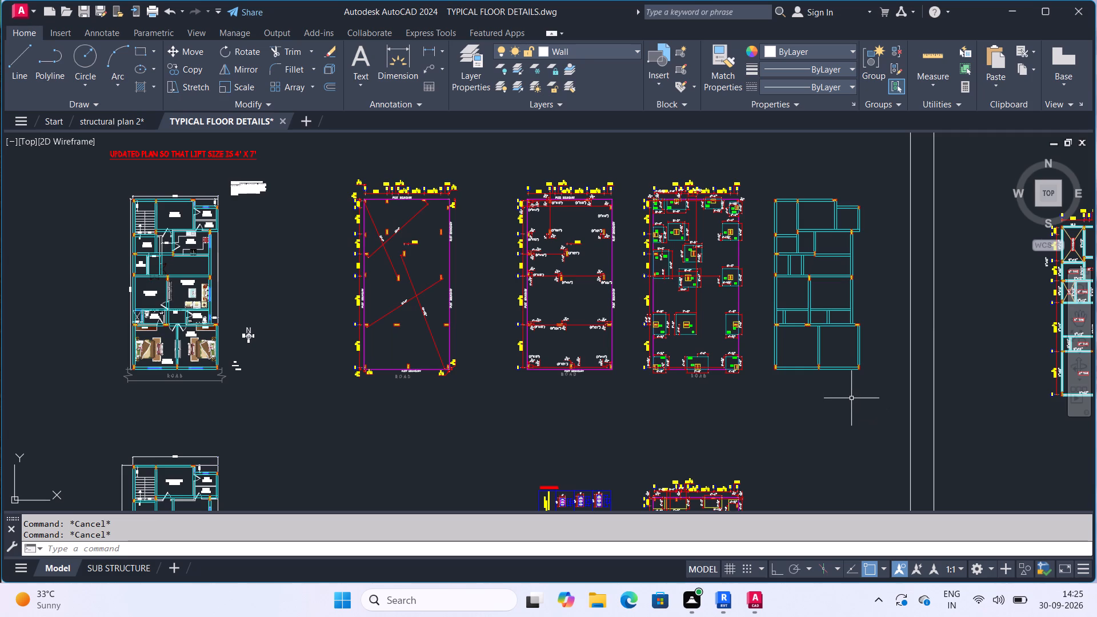
scroll(736, 357, "up", 2)
middle_click_drag(708, 362, 584, 455)
scroll(547, 287, "down", 1)
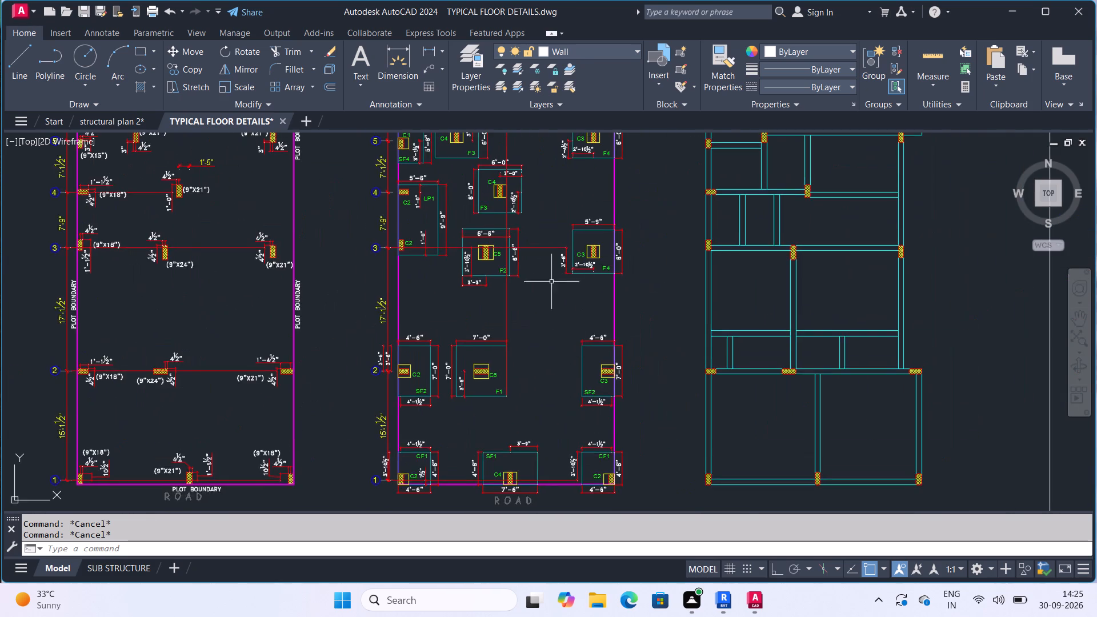
scroll(540, 299, "down", 2)
scroll(503, 291, "up", 5)
middle_click_drag(645, 273, 454, 418)
scroll(513, 390, "down", 1)
scroll(469, 267, "up", 1)
middle_click_drag(467, 265, 462, 364)
middle_click_drag(491, 230, 507, 308)
scroll(491, 253, "down", 2)
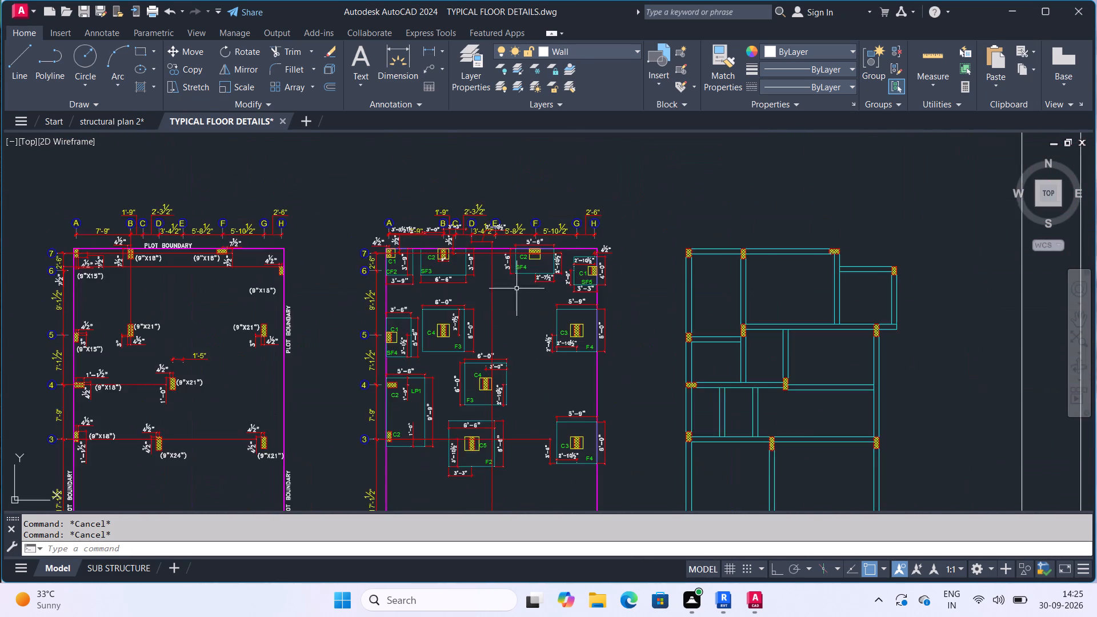
Examine the labelled footings between grid lines 3 and 7, including CF2, SF3, SF4, SF5, F3, F4 and LP1.
scroll(477, 181, "up", 2)
scroll(440, 299, "up", 3)
middle_click_drag(447, 316, 694, 33)
scroll(543, 207, "down", 1)
scroll(640, 226, "down", 2)
middle_click_drag(635, 241, 618, 285)
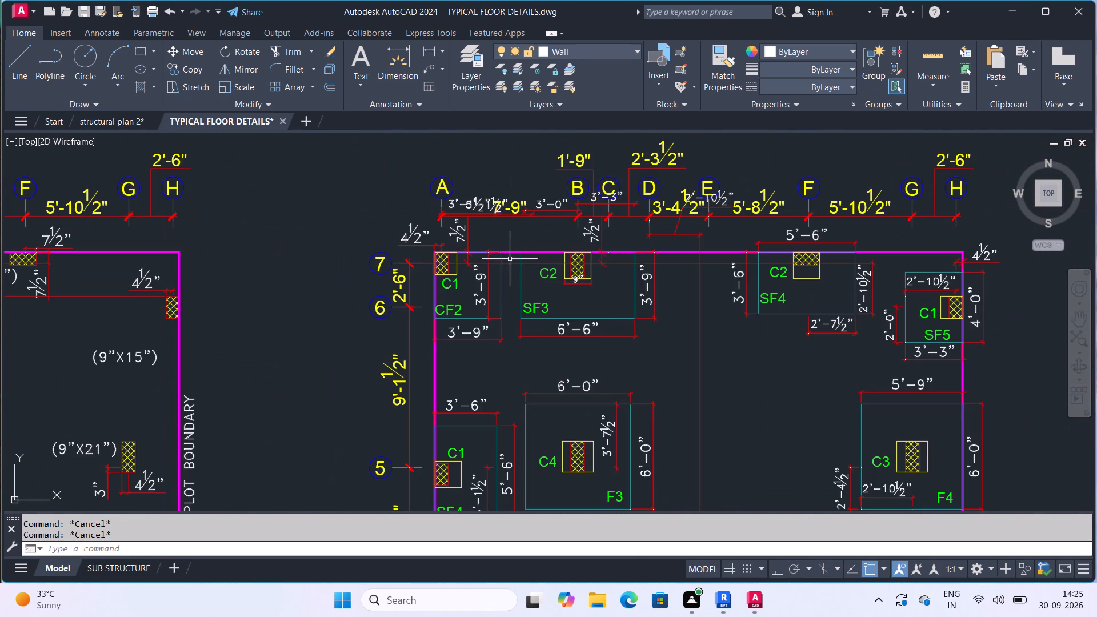
middle_click_drag(727, 311, 607, 274)
scroll(635, 279, "down", 1)
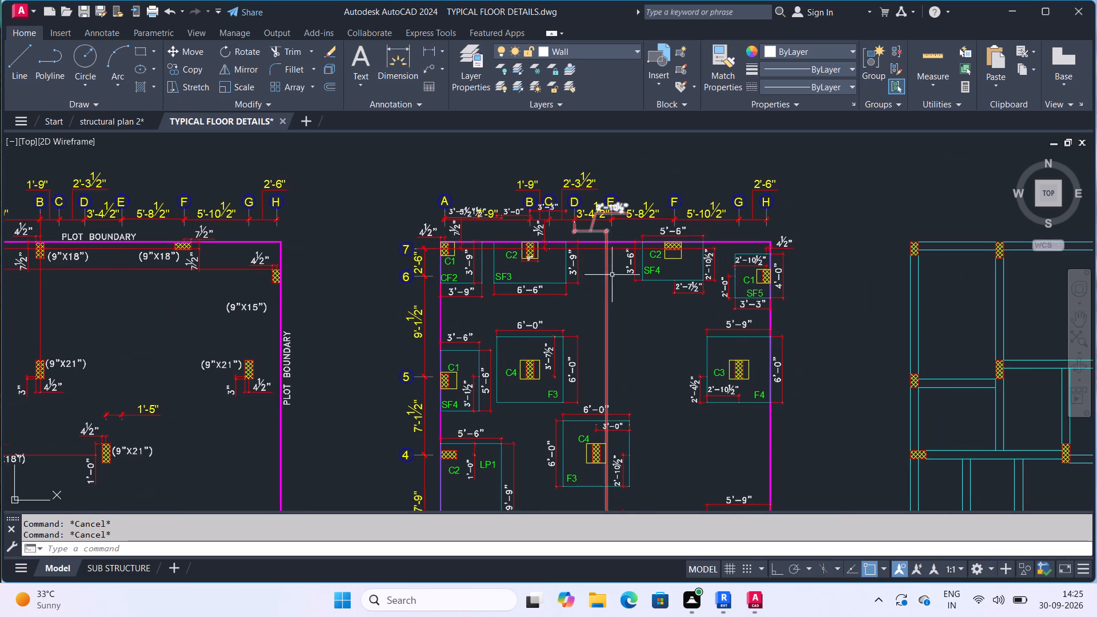
scroll(690, 270, "up", 2)
scroll(689, 269, "down", 3)
scroll(733, 315, "up", 1)
middle_click_drag(724, 293, 742, 198)
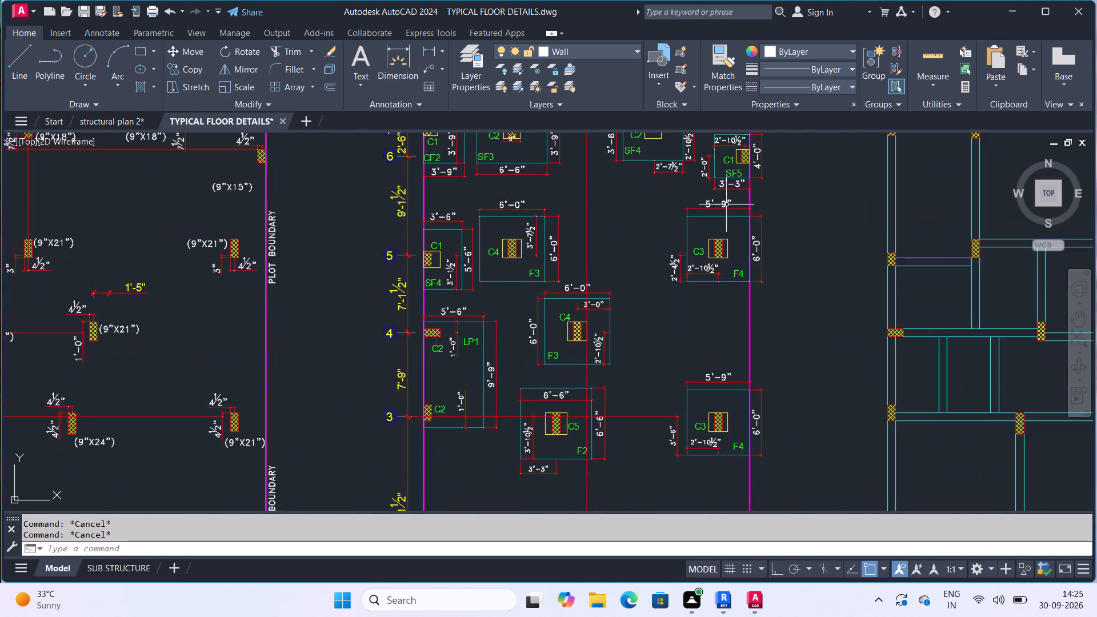
scroll(652, 295, "down", 3)
scroll(644, 310, "up", 1)
middle_click_drag(561, 283, 552, 295)
scroll(556, 288, "down", 1)
scroll(612, 281, "up", 4)
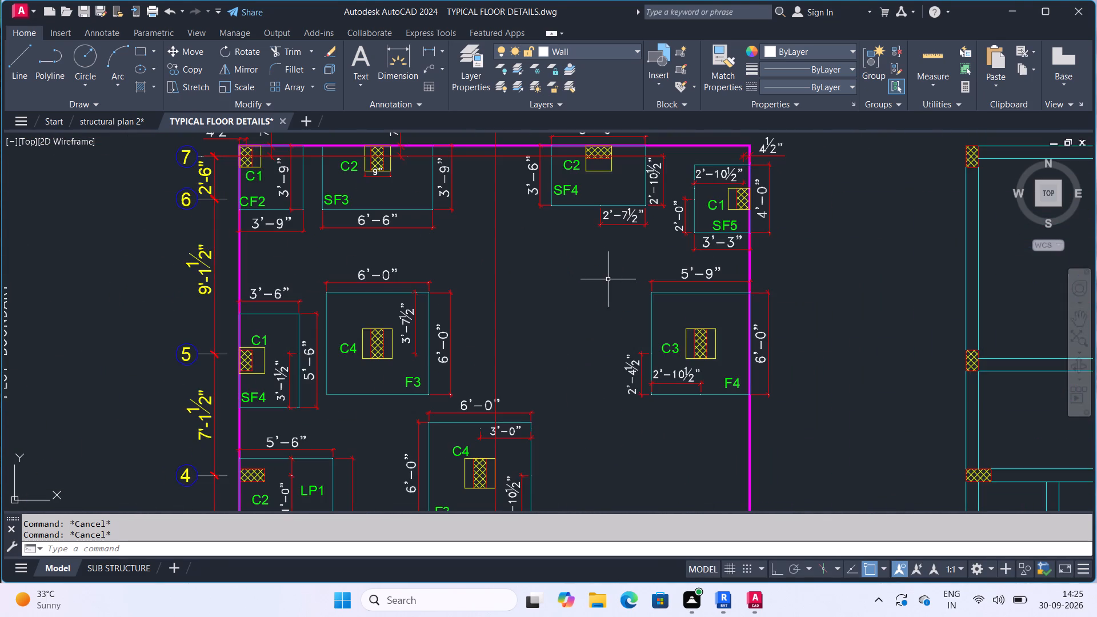
Review the isolated footing schedule's footing type, pedestal, reinforcement and footing number columns.
scroll(574, 281, "down", 7)
scroll(548, 315, "up", 2)
scroll(505, 375, "up", 2)
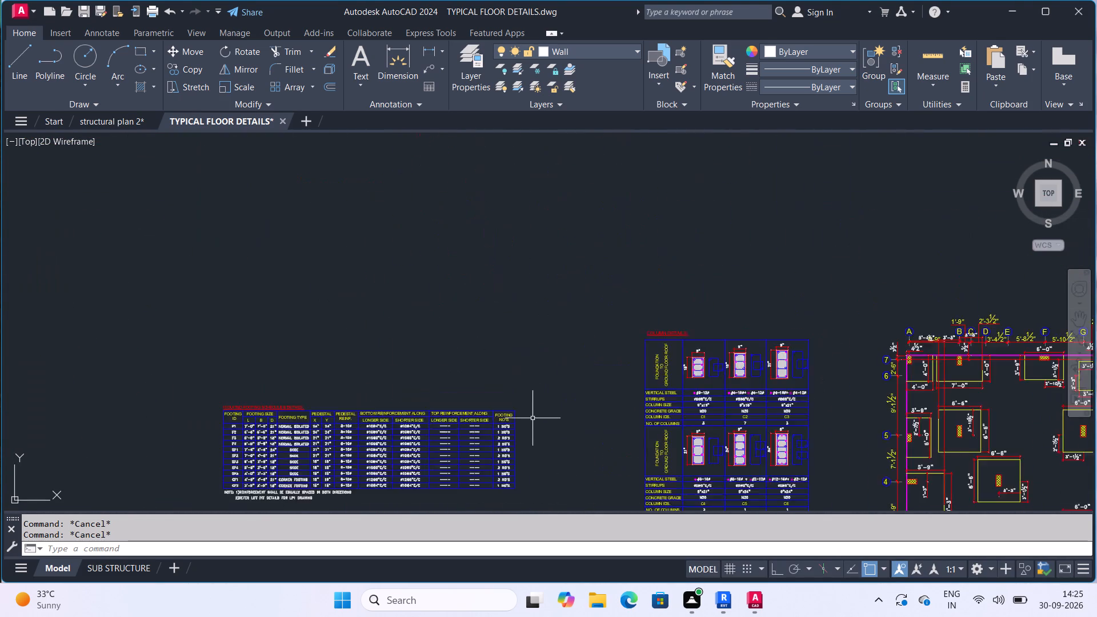
scroll(533, 419, "up", 5)
middle_click_drag(465, 428, 759, 187)
scroll(403, 271, "up", 1)
scroll(513, 289, "down", 2)
middle_click_drag(521, 290, 552, 291)
scroll(383, 249, "up", 1)
middle_click_drag(383, 249, 399, 255)
scroll(493, 276, "down", 1)
middle_click_drag(399, 255, 575, 283)
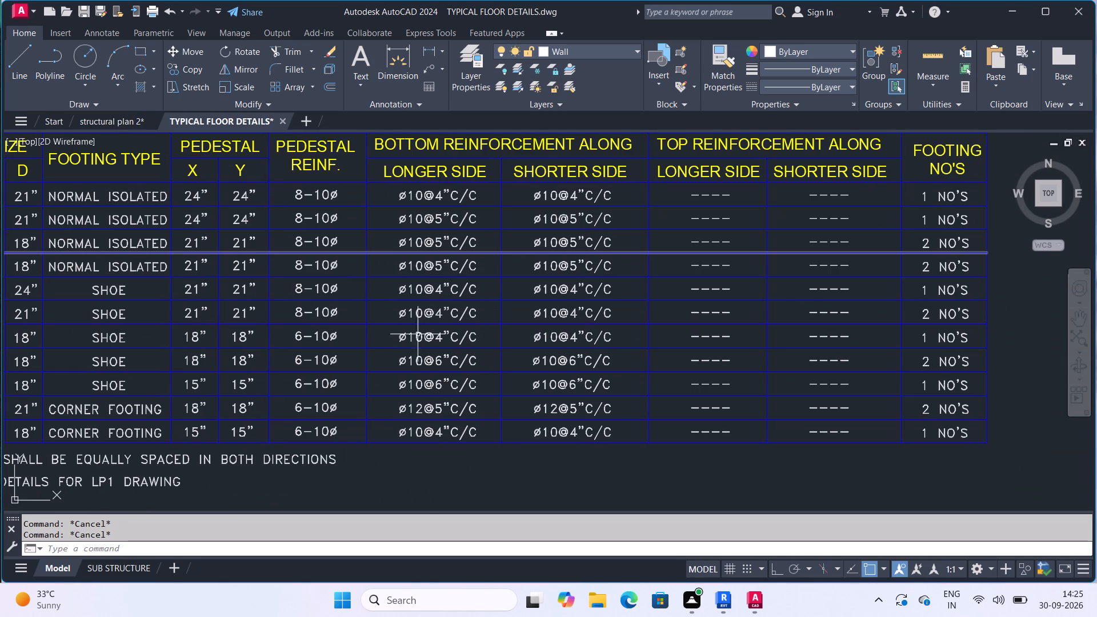
scroll(445, 282, "down", 2)
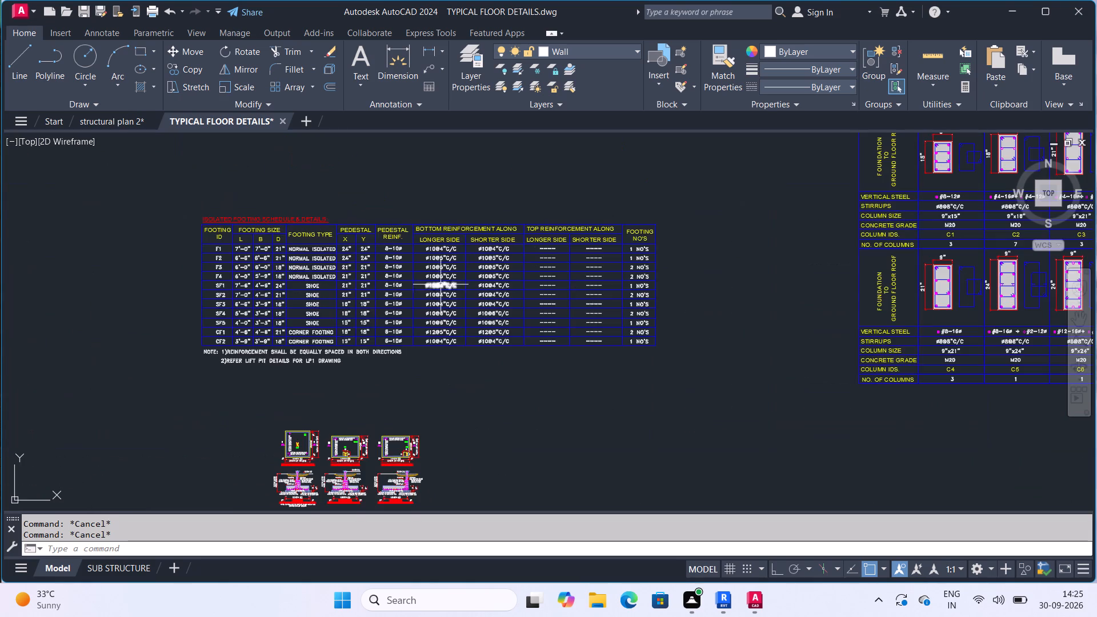
Check the isolated footing schedule rows F1 to CF2 for footing sizes, pedestal sizes, pedestal reinforcement and bottom reinforcement.
scroll(325, 323, "up", 2)
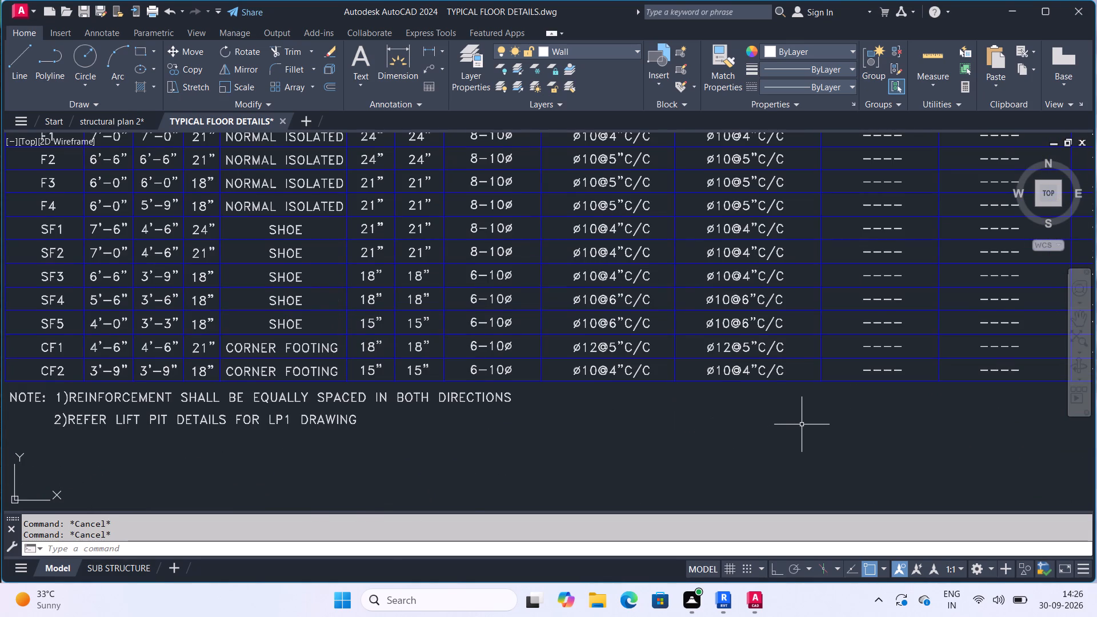
middle_click_drag(826, 427, 747, 443)
scroll(820, 432, "down", 2)
scroll(561, 333, "down", 4)
scroll(542, 321, "up", 6)
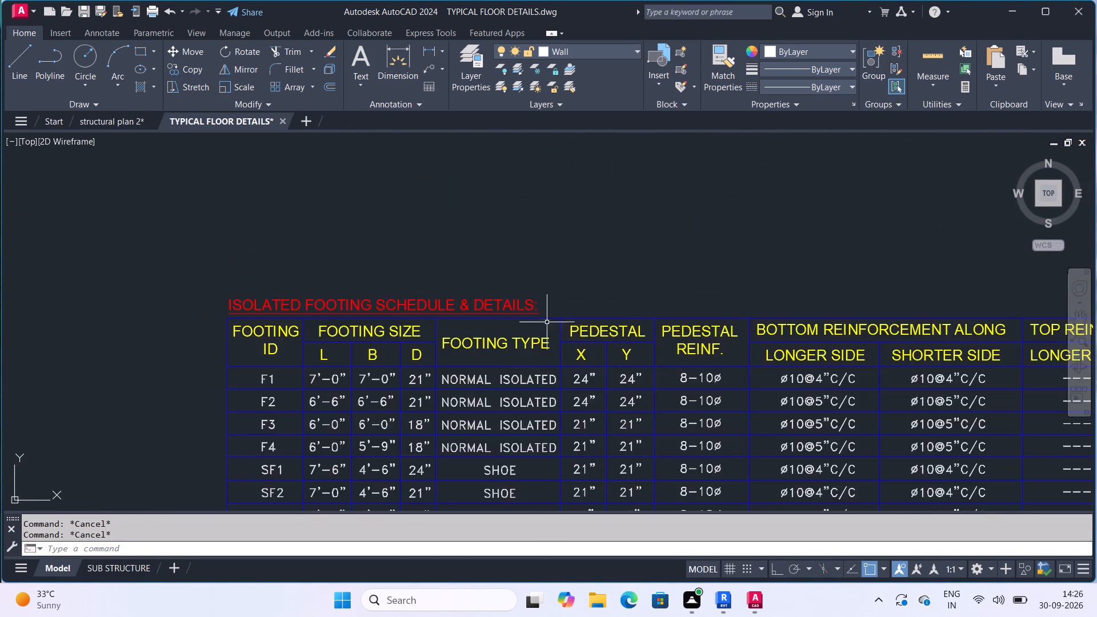
scroll(551, 324, "up", 4)
middle_click_drag(644, 370, 367, 237)
scroll(391, 250, "down", 2)
scroll(473, 281, "up", 1)
scroll(484, 273, "down", 3)
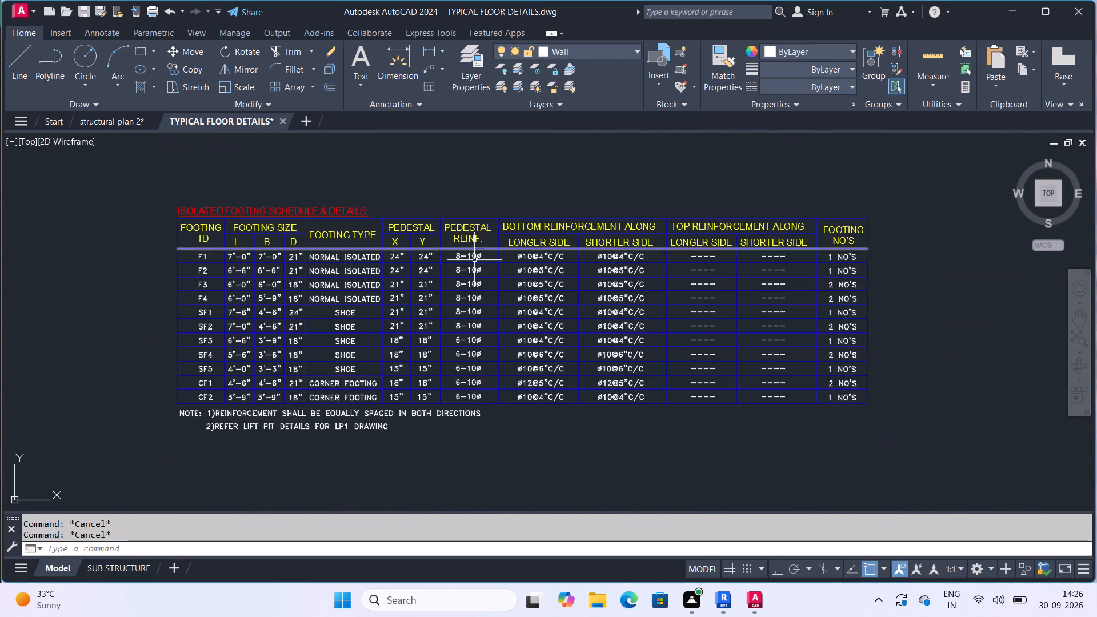
scroll(503, 330, "up", 2)
middle_click_drag(434, 279, 469, 359)
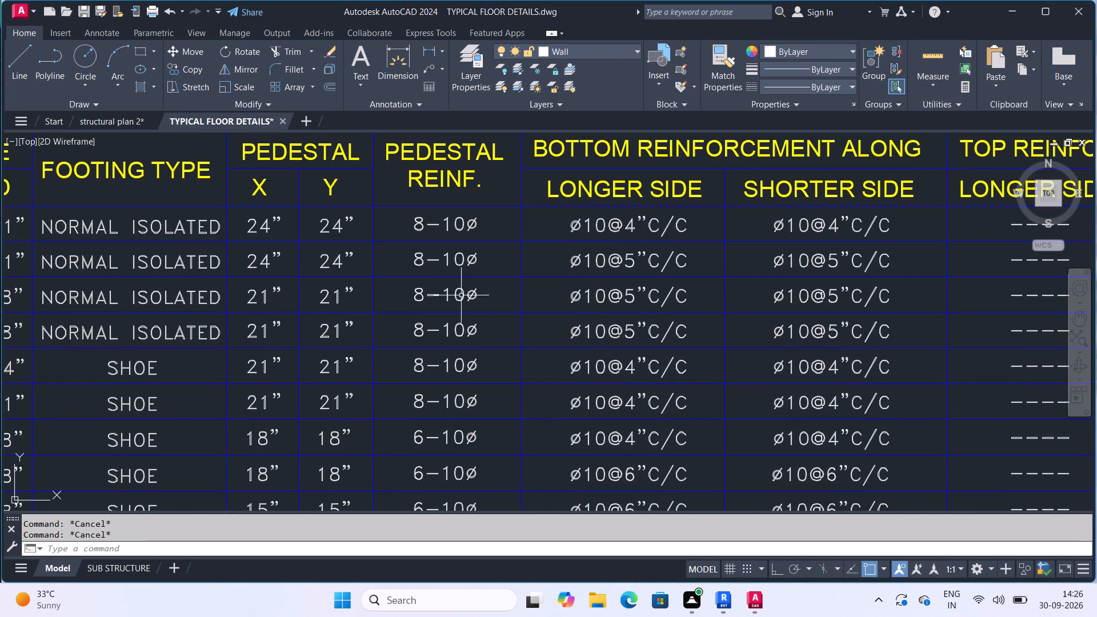
scroll(454, 258, "down", 1)
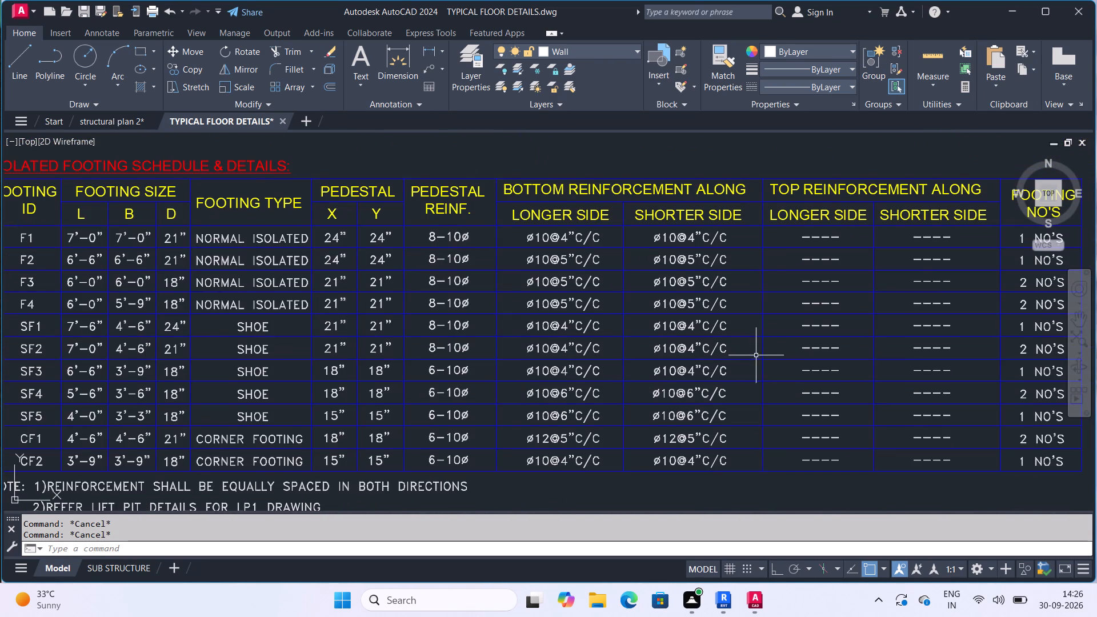
middle_click_drag(746, 356, 563, 346)
scroll(737, 358, "down", 2)
scroll(372, 299, "up", 2)
scroll(567, 335, "up", 2)
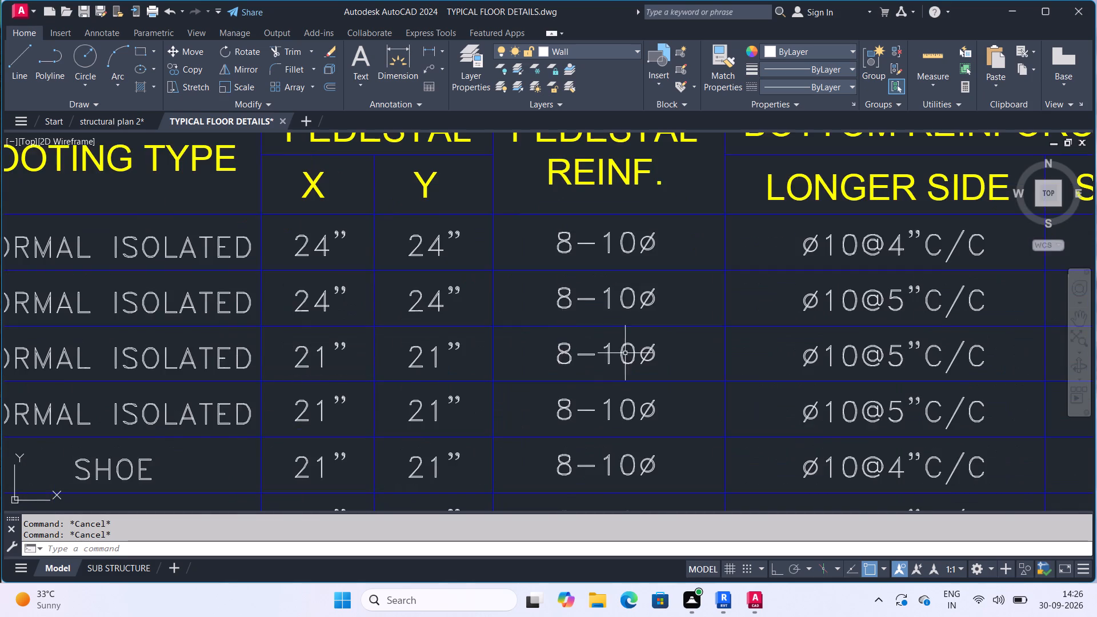
middle_click_drag(668, 335, 290, 253)
scroll(495, 271, "down", 3)
middle_click_drag(742, 335, 309, 374)
Compare the unlabelled footing layout beside the column schedule with the labelled layout, including footings CF2 and SF3 at grid line 7.
scroll(548, 366, "down", 2)
middle_click_drag(551, 355, 542, 345)
scroll(784, 379, "up", 2)
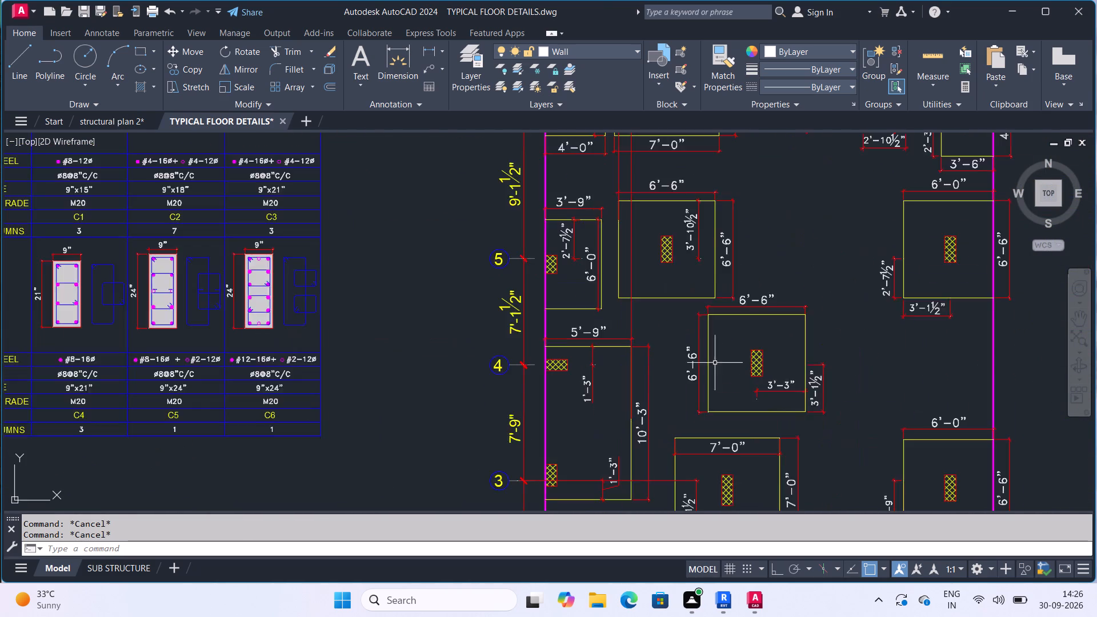
middle_click_drag(703, 362, 663, 384)
scroll(696, 366, "down", 4)
middle_click_drag(638, 206, 603, 374)
scroll(633, 219, "down", 1)
scroll(624, 328, "up", 6)
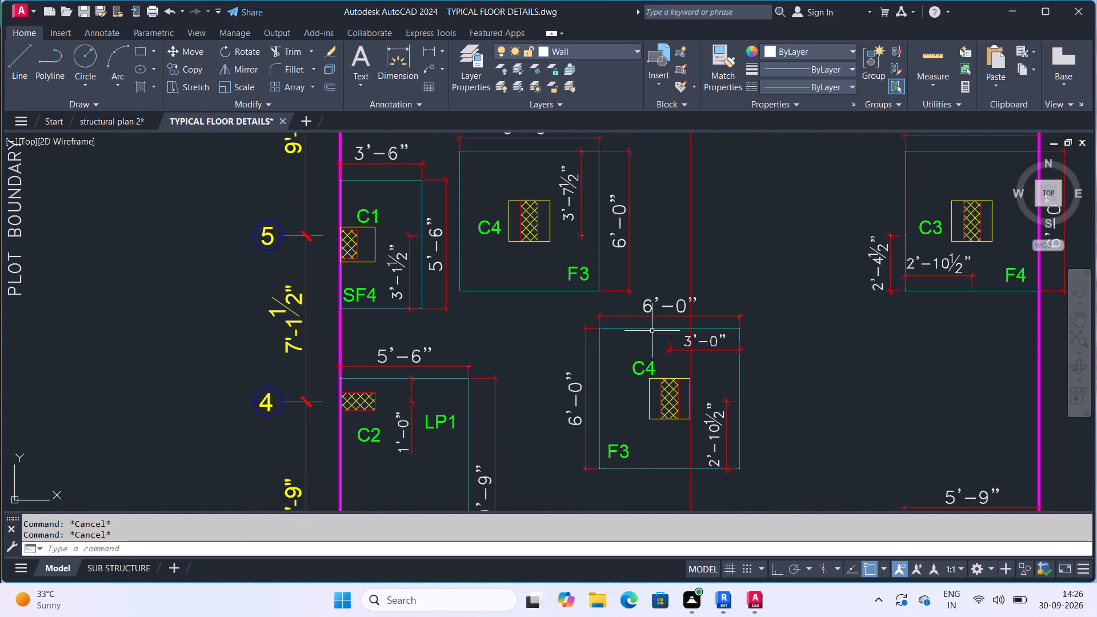
middle_click_drag(614, 269, 552, 430)
scroll(607, 274, "down", 1)
scroll(475, 273, "up", 1)
scroll(408, 281, "up", 2)
middle_click_drag(411, 287, 551, 352)
middle_click_drag(427, 261, 481, 342)
scroll(476, 332, "down", 1)
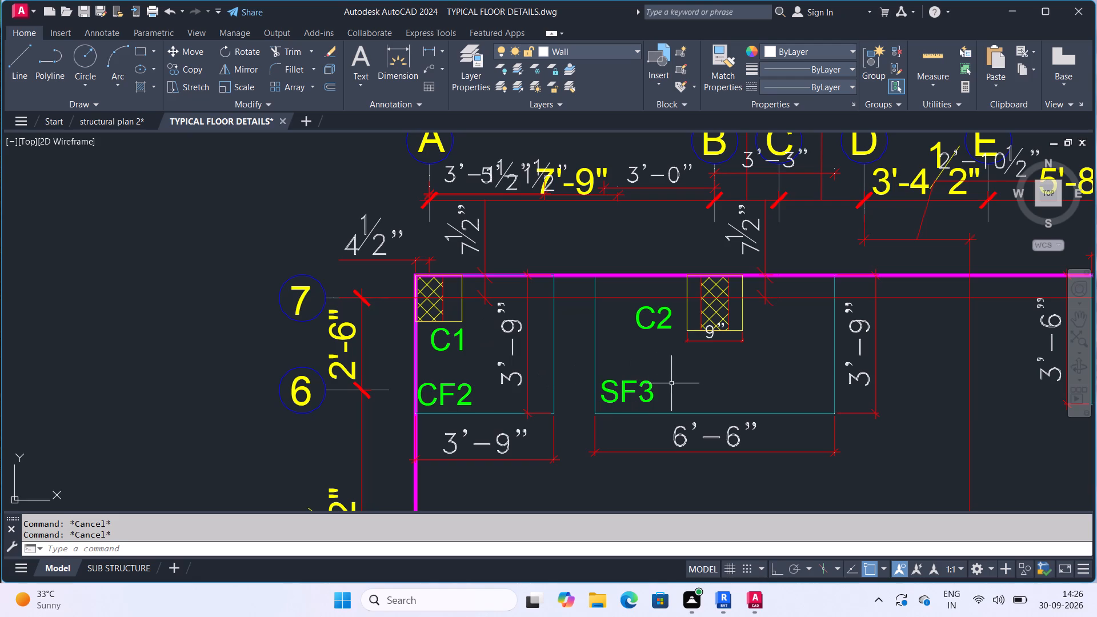
Survey the overall arrangement of floor plans, column layouts, footing layouts and schedules across the drawing.
scroll(673, 360, "down", 3)
scroll(577, 406, "down", 4)
middle_click_drag(525, 408, 564, 135)
scroll(515, 368, "down", 1)
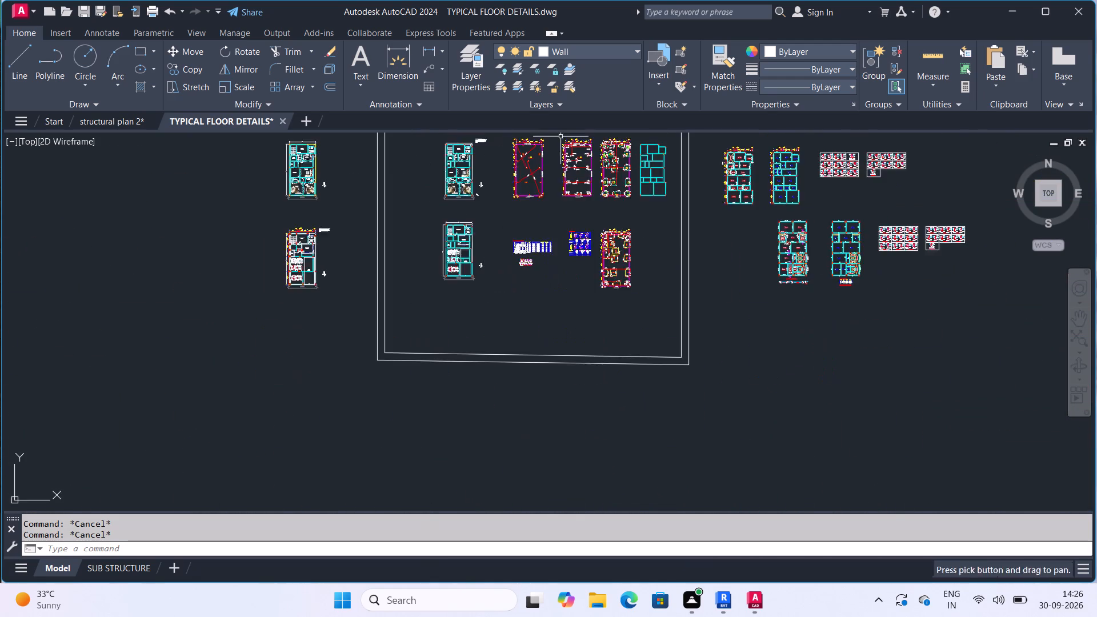
scroll(446, 275, "down", 5)
middle_click_drag(363, 382, 781, 310)
scroll(427, 382, "down", 3)
scroll(746, 284, "up", 4)
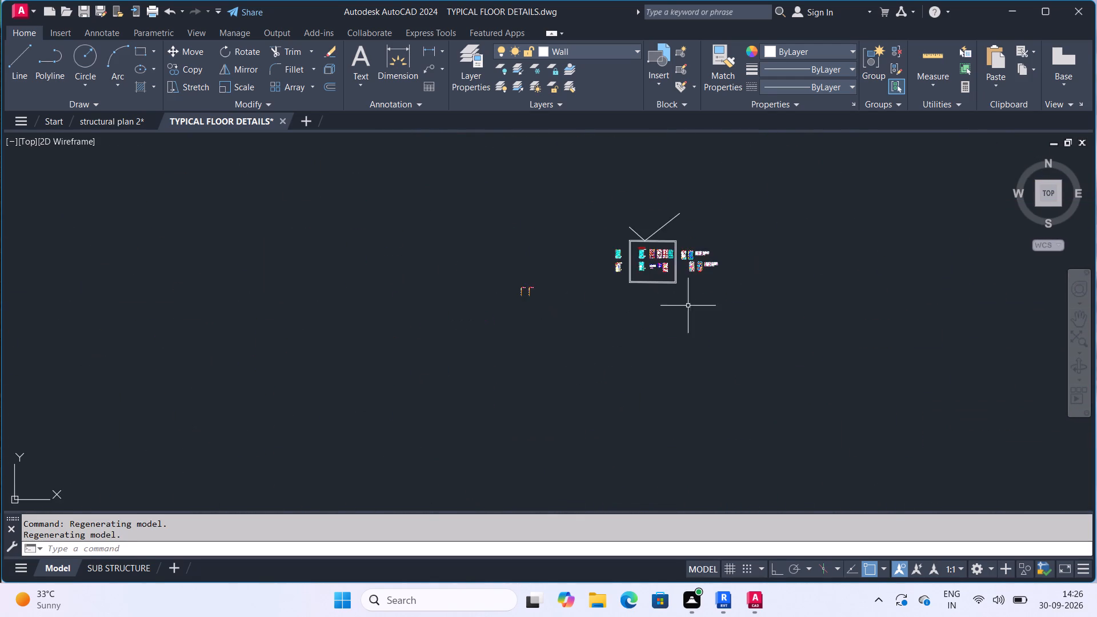
scroll(687, 305, "up", 6)
middle_click_drag(622, 243, 589, 472)
scroll(561, 277, "up", 2)
middle_click_drag(542, 312, 526, 389)
scroll(559, 347, "down", 1)
middle_click_drag(560, 350, 560, 361)
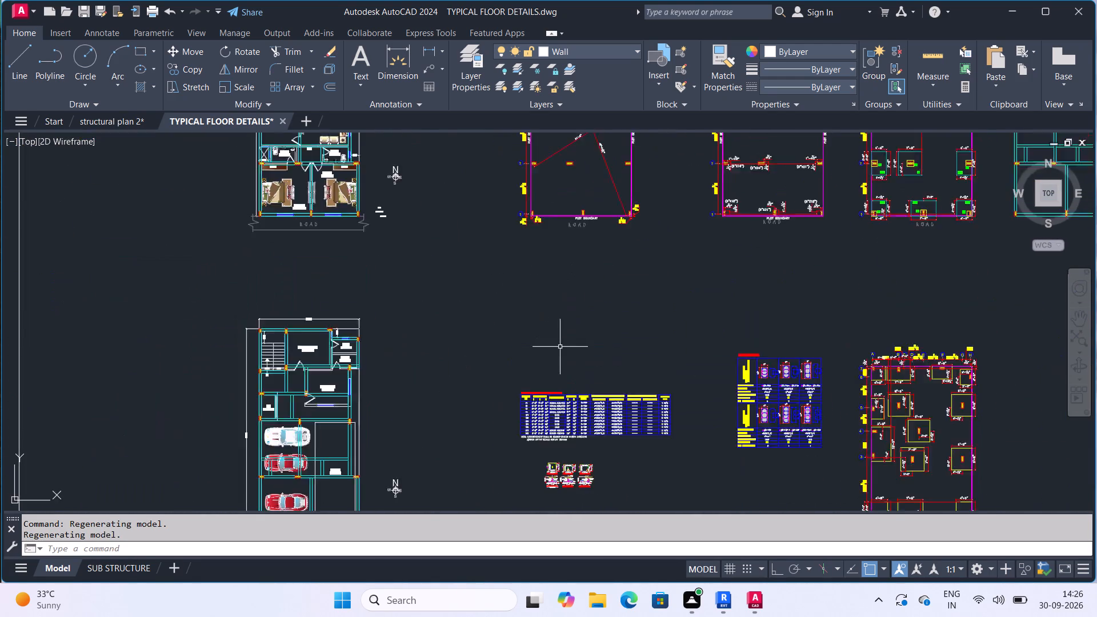
middle_click_drag(560, 361, 578, 485)
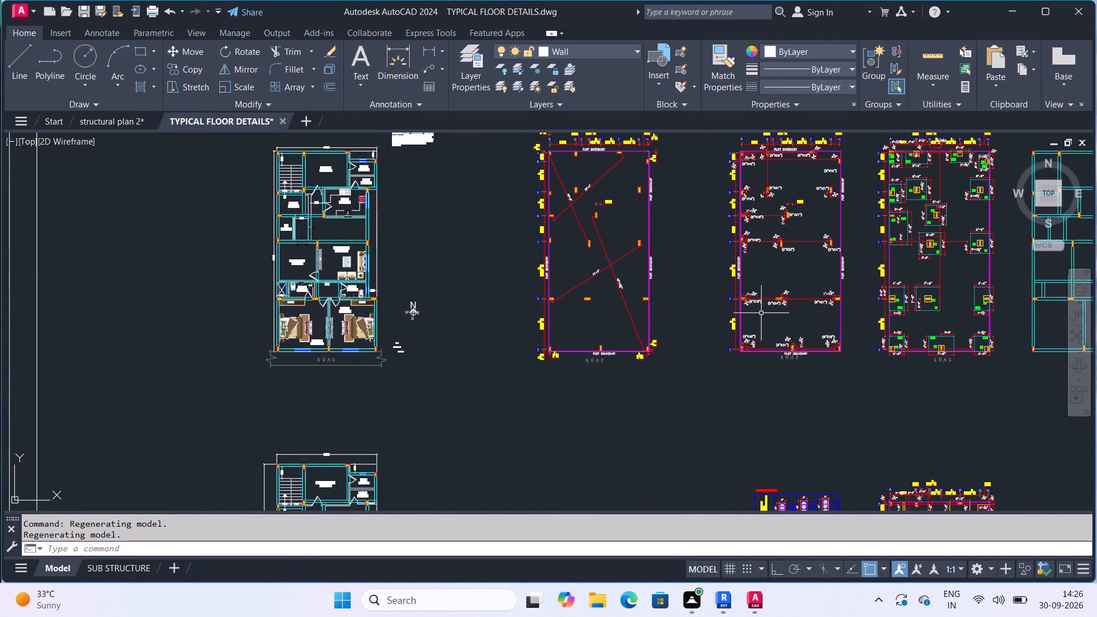
Review the column layouts beside the labelled footing layout, with a closer look at the footings between grid lines 5 and 7.
middle_click_drag(833, 332, 705, 372)
scroll(808, 338, "down", 1)
scroll(732, 330, "up", 2)
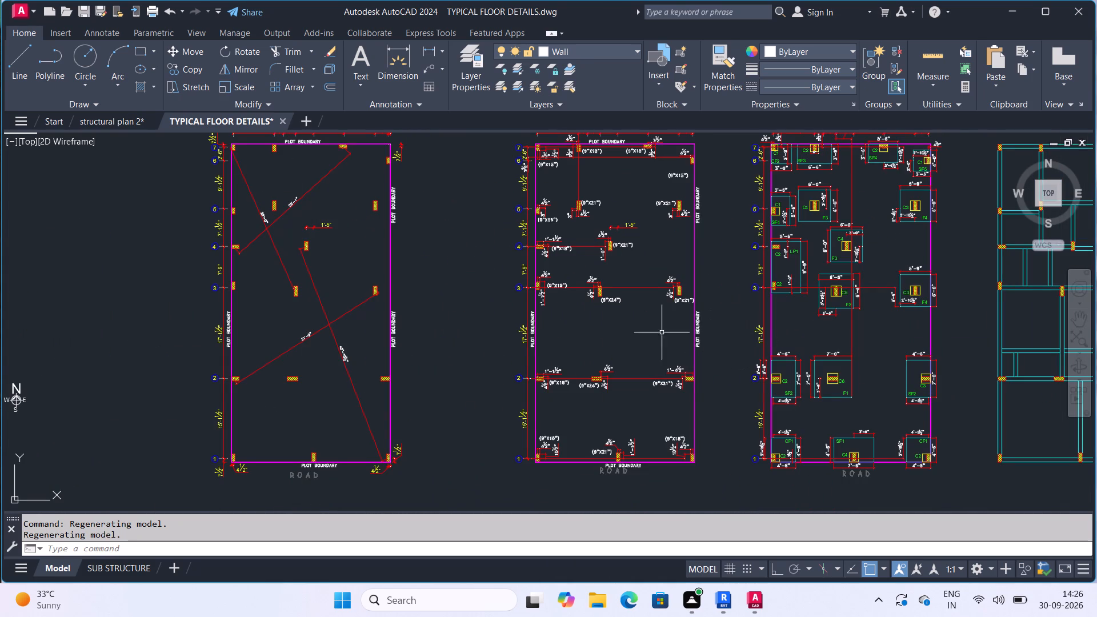
middle_click_drag(908, 289, 776, 385)
scroll(689, 286, "up", 4)
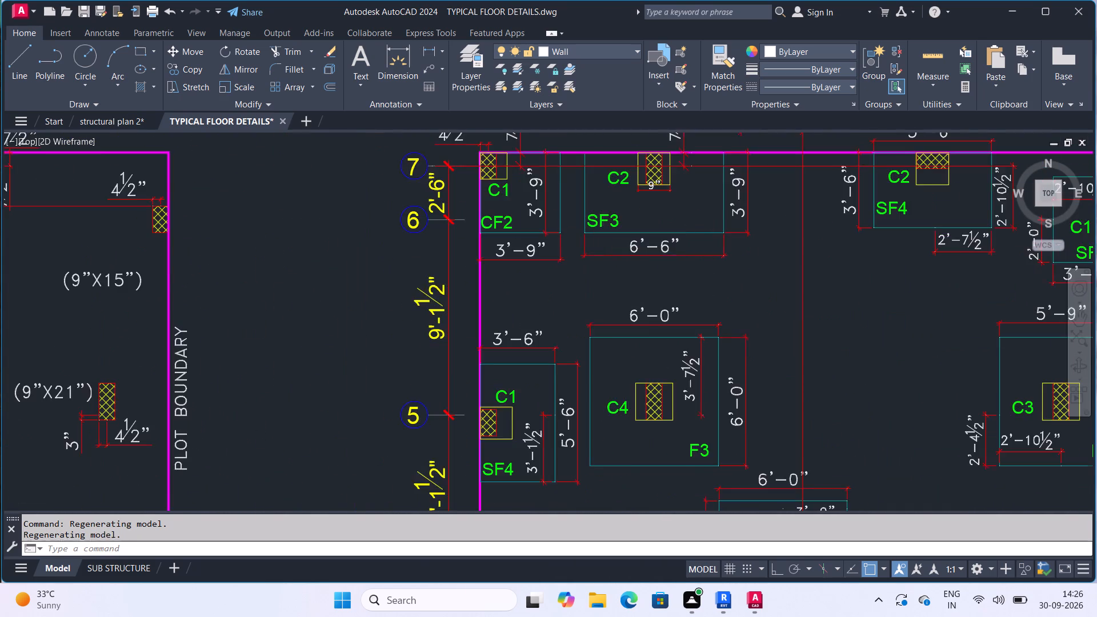
middle_click_drag(683, 261, 669, 349)
scroll(656, 281, "down", 1)
middle_click_drag(662, 301, 671, 334)
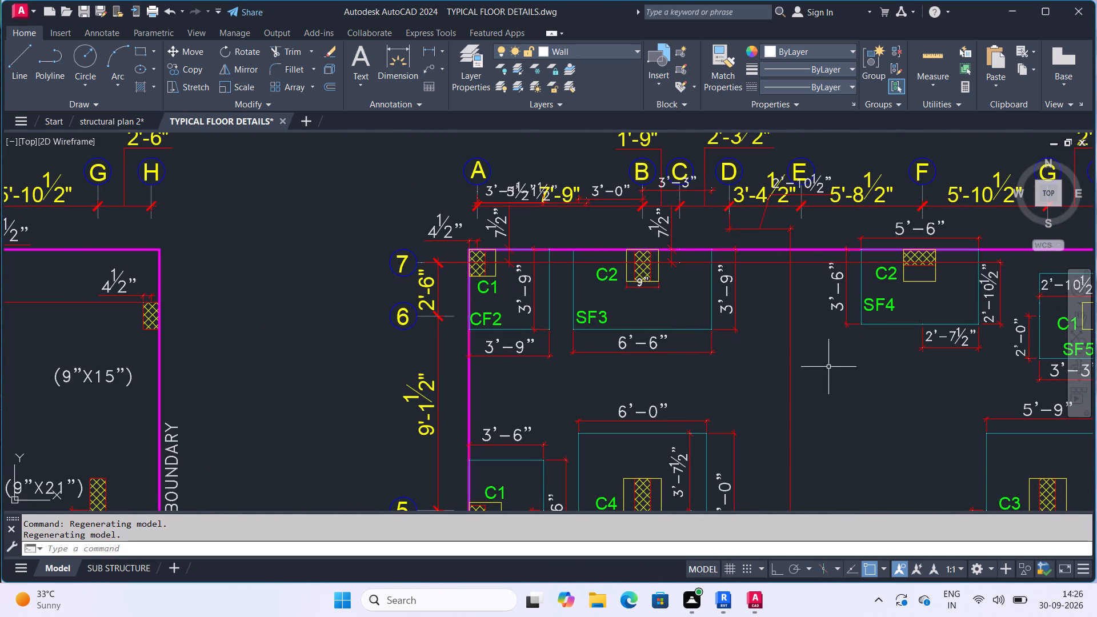
scroll(881, 268, "down", 3)
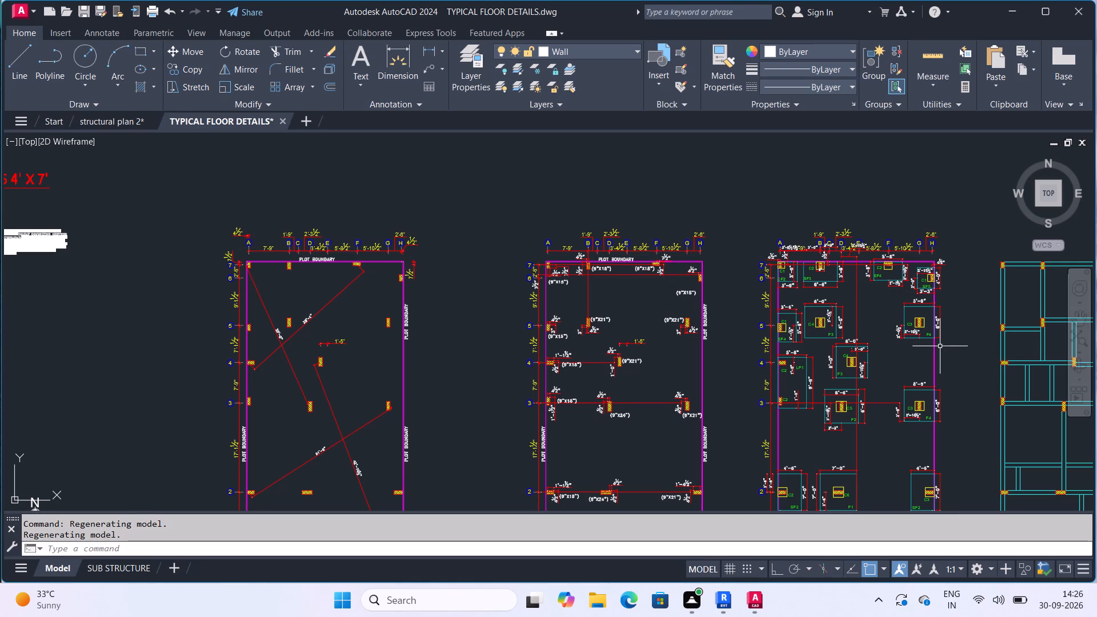
Examine footings CF2 and SF3 at grid line 7 of the labelled footing layout, including the pedestal around column C2 and neighbouring footings.
scroll(762, 262, "up", 2)
scroll(933, 286, "up", 1)
middle_click_drag(933, 287, 714, 306)
scroll(681, 306, "up", 1)
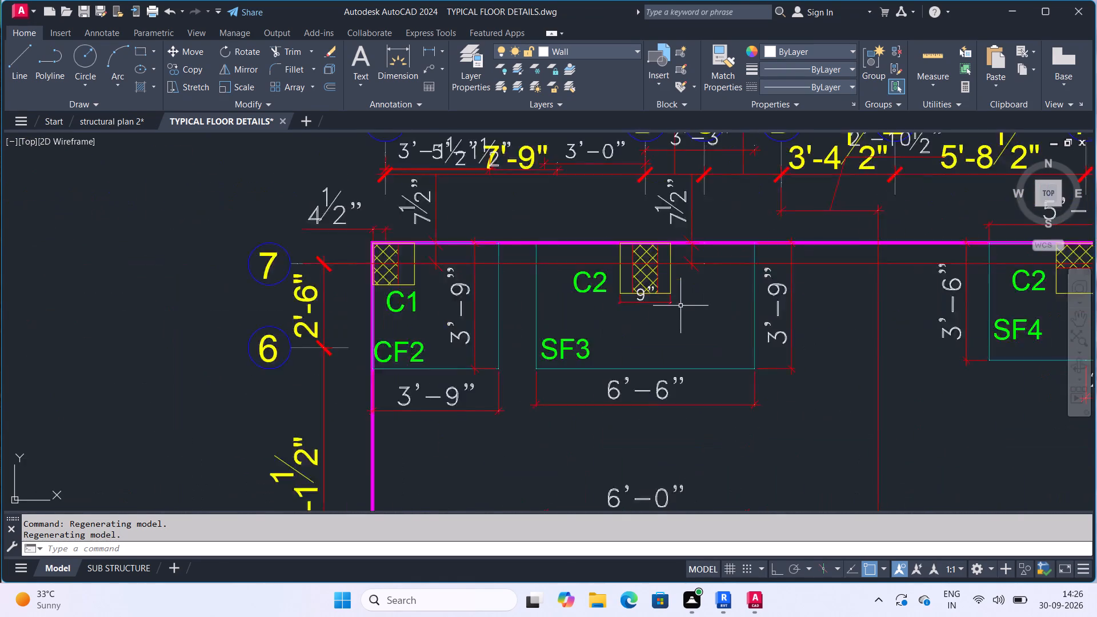
scroll(680, 306, "up", 2)
middle_click_drag(678, 305, 730, 315)
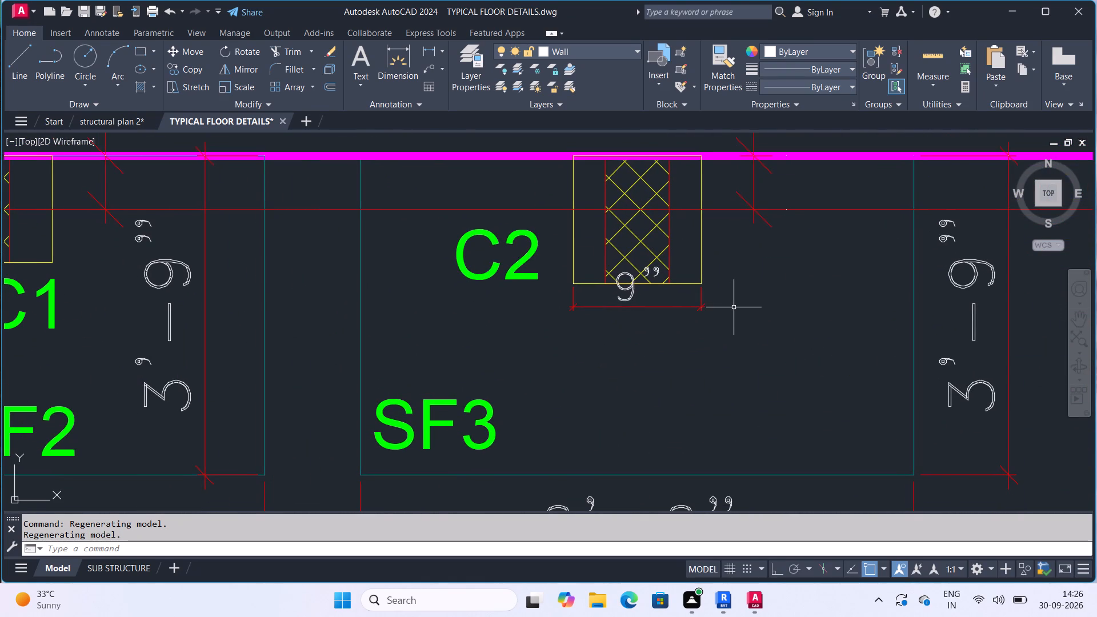
middle_click_drag(718, 251, 685, 298)
scroll(690, 278, "down", 1)
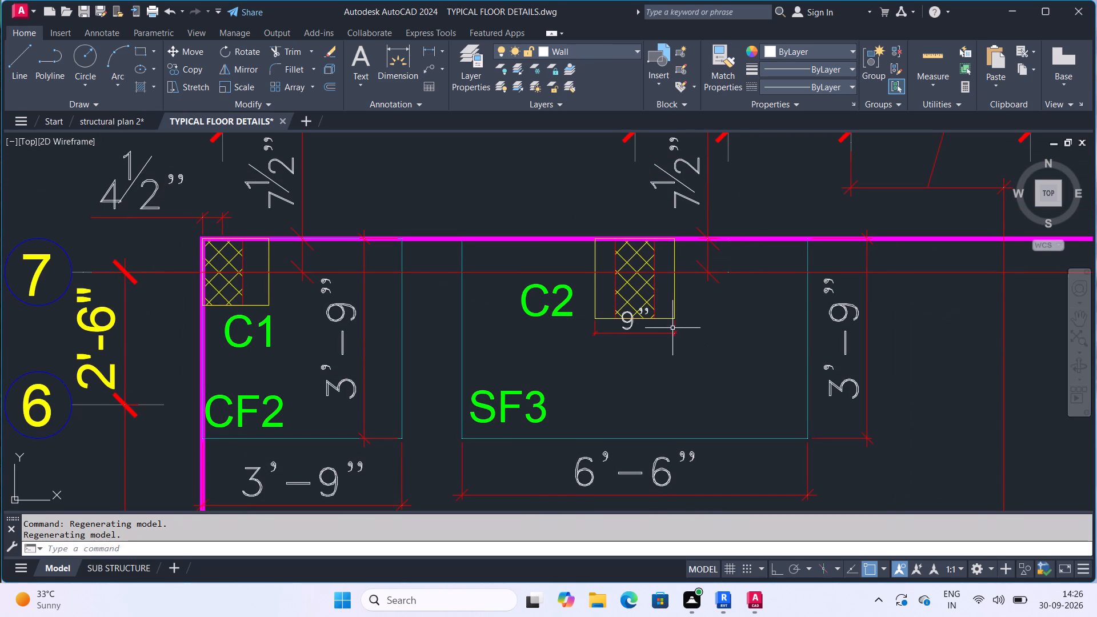
scroll(752, 312, "down", 4)
scroll(762, 432, "up", 1)
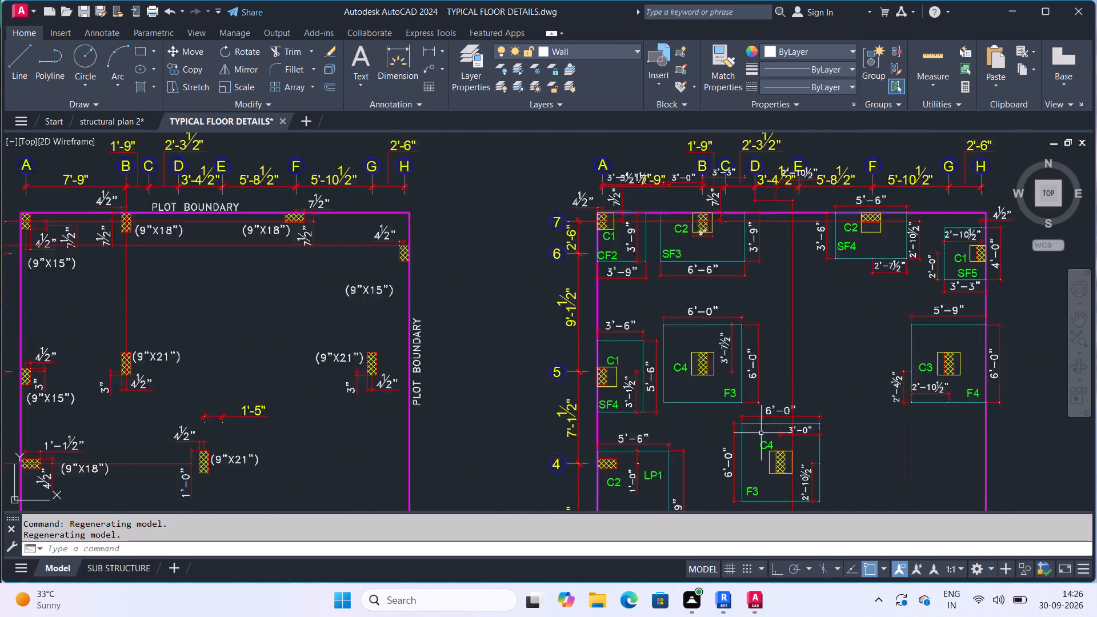
scroll(758, 434, "up", 1)
middle_click_drag(718, 419, 683, 336)
scroll(685, 350, "down", 3)
middle_click_drag(445, 266, 645, 215)
scroll(450, 263, "down", 4)
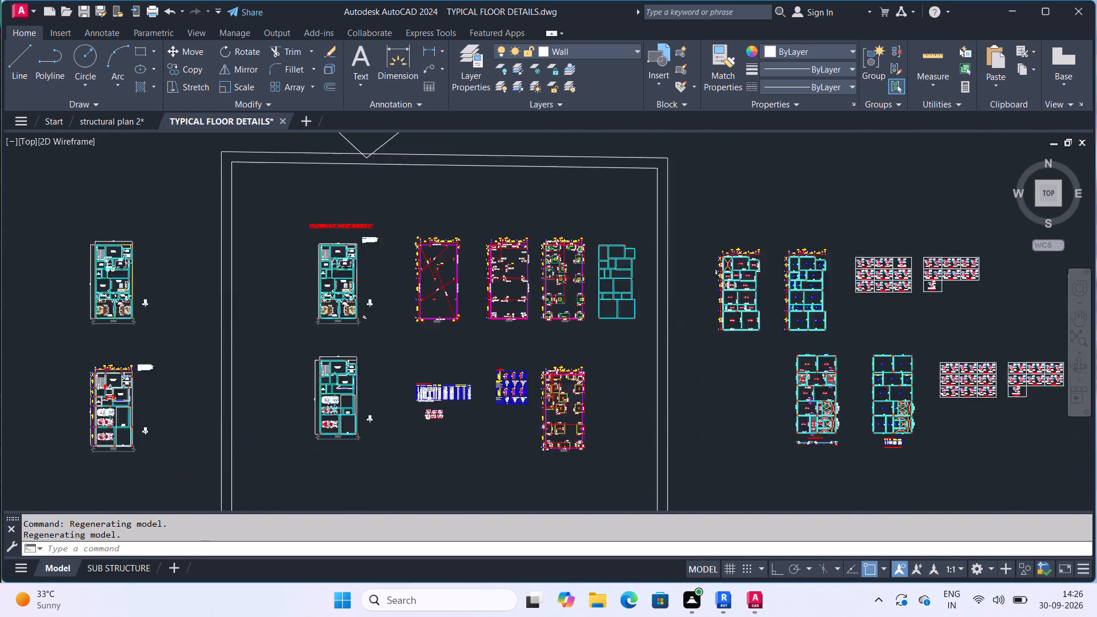
Check the pedestal X and Y sizes listed per footing in the isolated footing schedule.
scroll(632, 253, "up", 3)
scroll(533, 187, "up", 3)
scroll(584, 198, "down", 4)
scroll(480, 427, "up", 1)
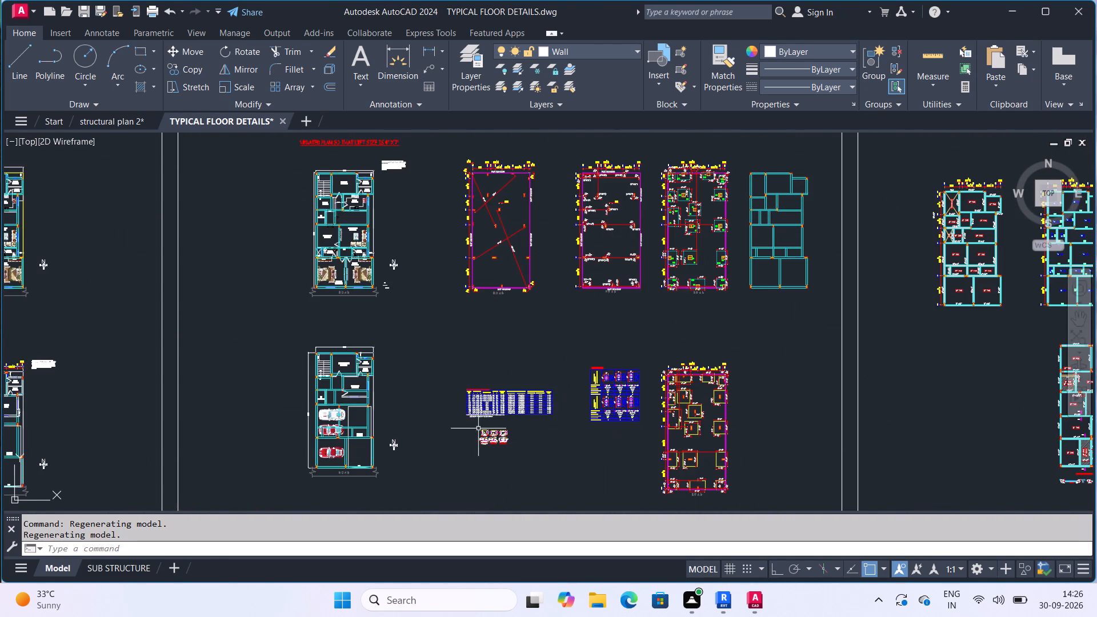
scroll(480, 427, "up", 2)
scroll(500, 333, "up", 3)
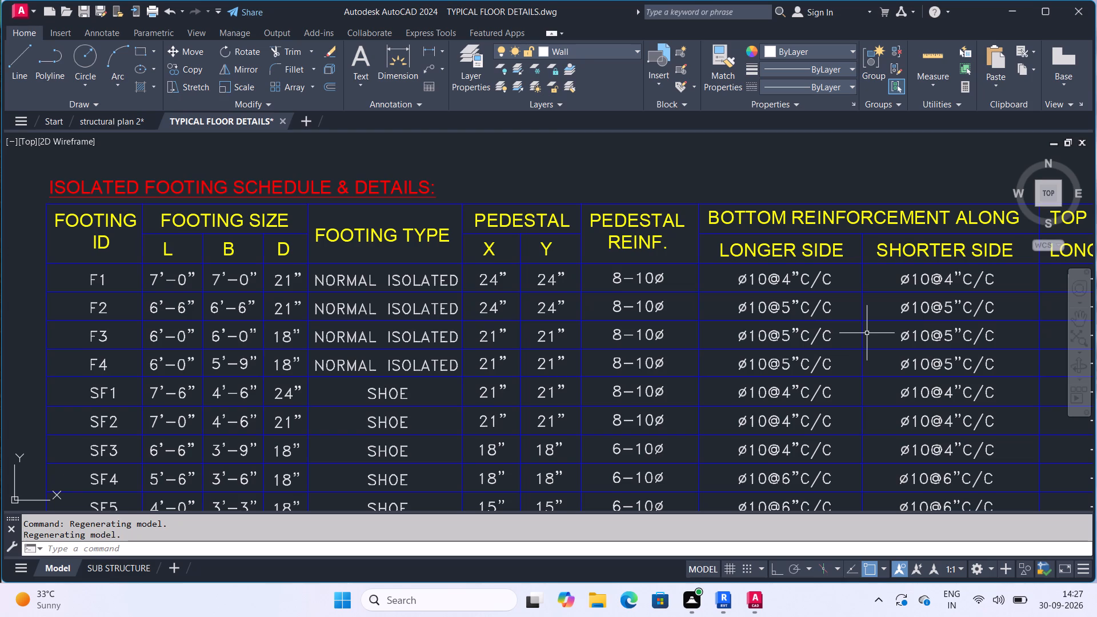
scroll(824, 312, "down", 4)
scroll(1014, 320, "up", 2)
middle_click_drag(975, 322, 876, 324)
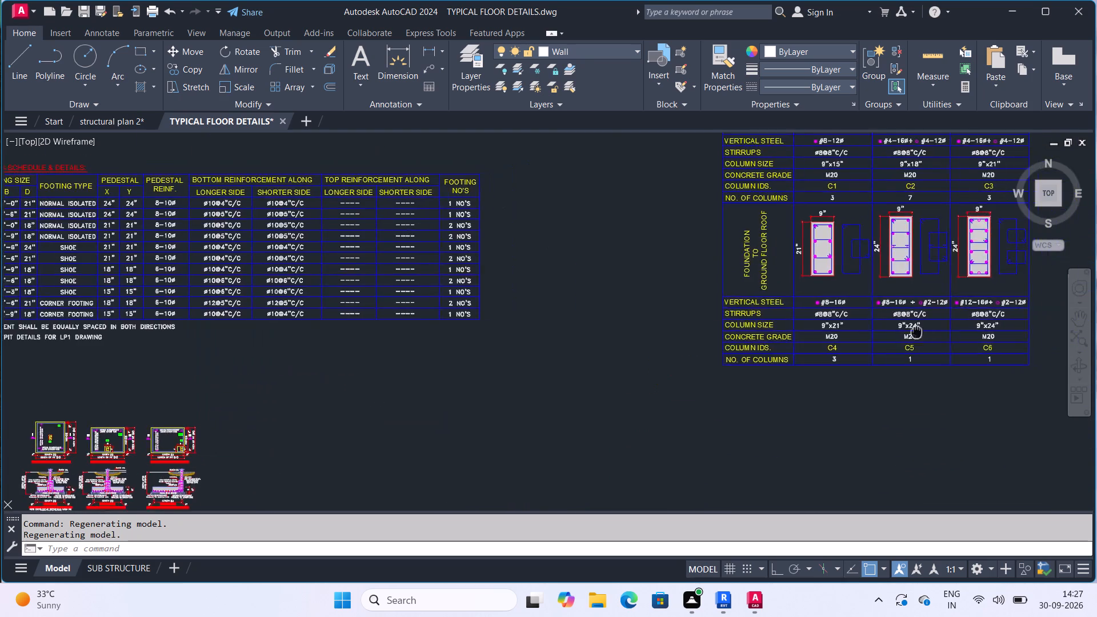
Add horizontal and vertical linear dimensions to the pedestal outline around column C6 in footing F1 at grid line 2.
middle_click_drag(876, 324, 753, 327)
scroll(707, 364, "up", 3)
scroll(826, 343, "down", 6)
middle_click_drag(815, 343, 719, 352)
scroll(786, 177, "up", 1)
middle_click_drag(780, 200, 715, 339)
scroll(847, 229, "up", 1)
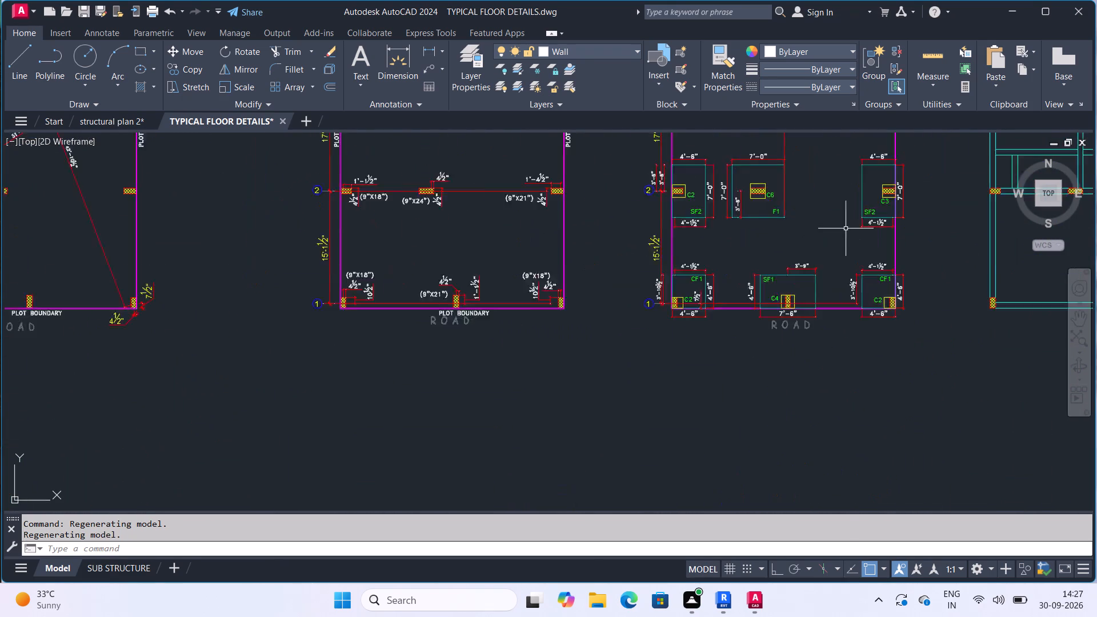
scroll(844, 226, "up", 2)
middle_click_drag(807, 281, 766, 379)
middle_click_drag(737, 245, 760, 390)
scroll(743, 347, "down", 1)
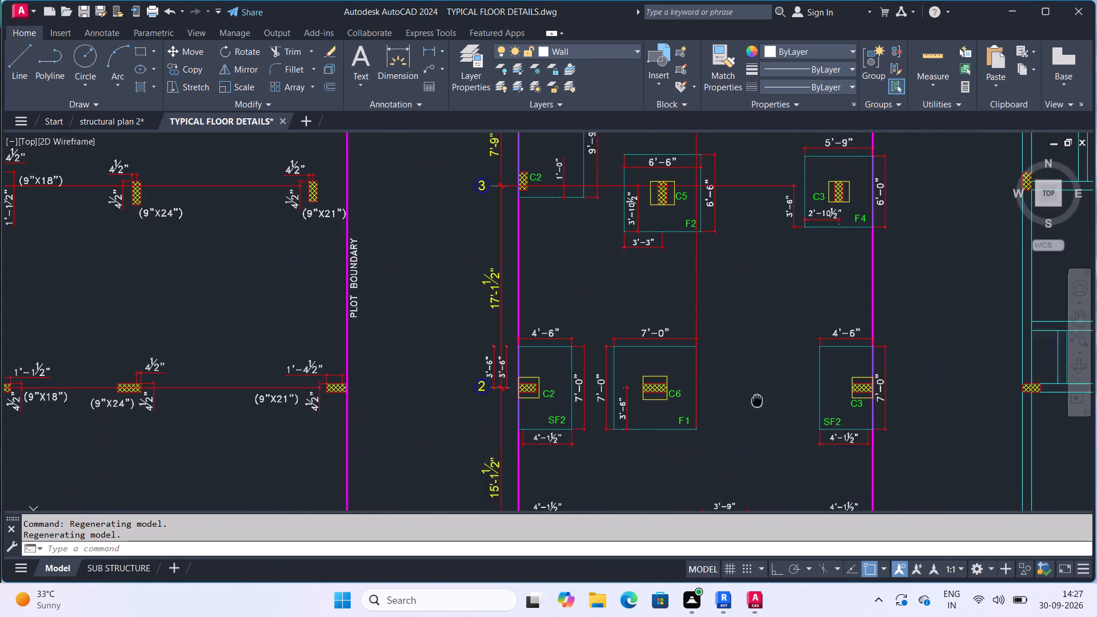
scroll(662, 384, "up", 2)
middle_click_drag(659, 377, 663, 355)
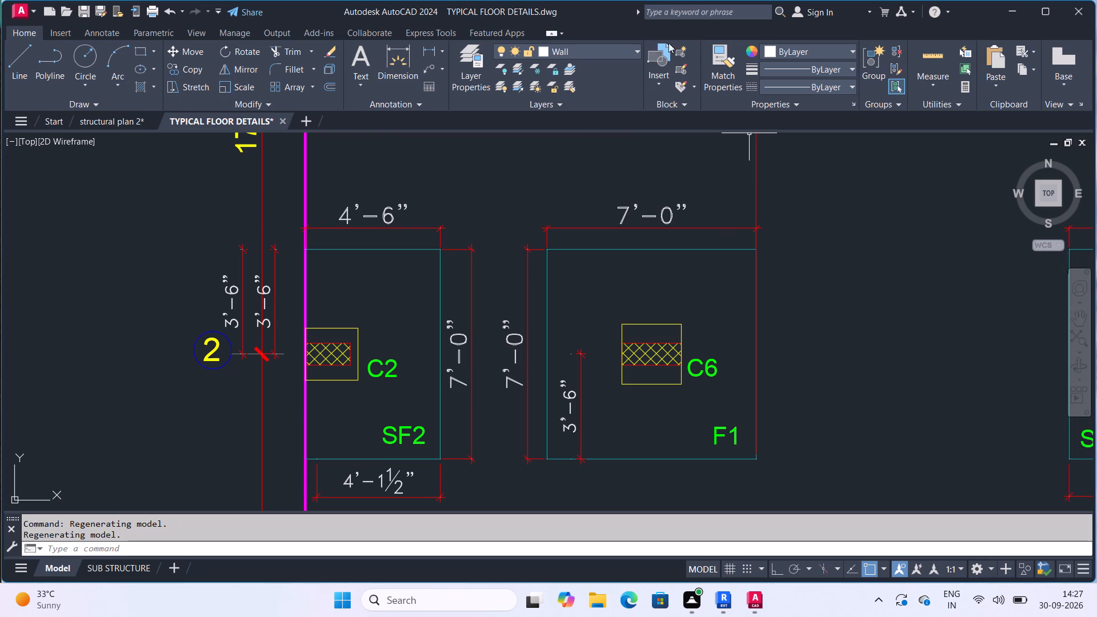
left_click(429, 45)
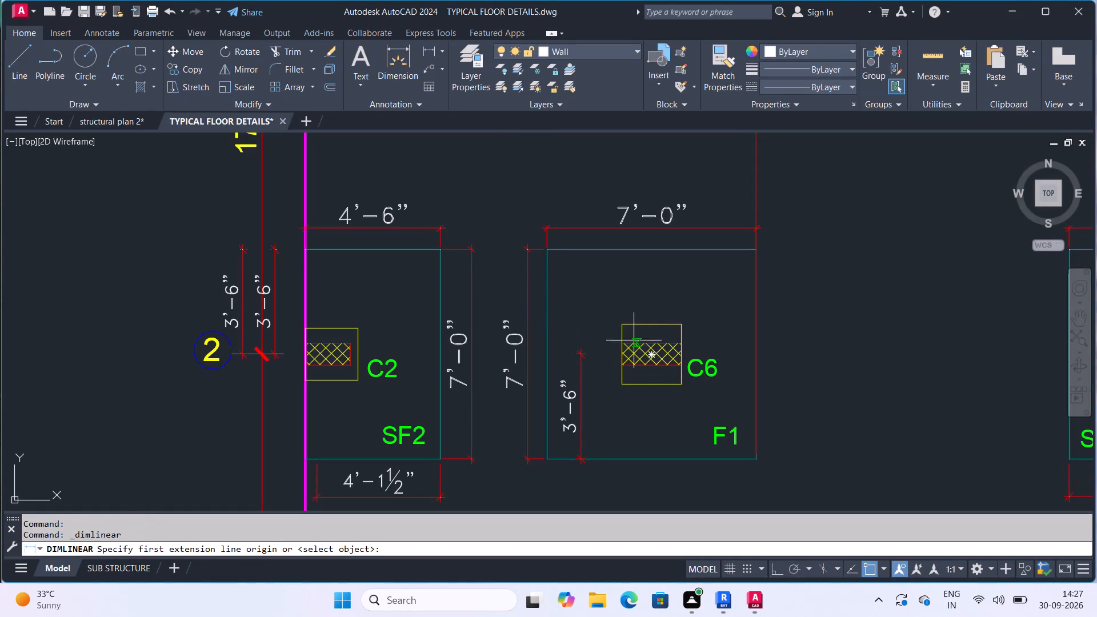
left_click(624, 327)
left_click(683, 326)
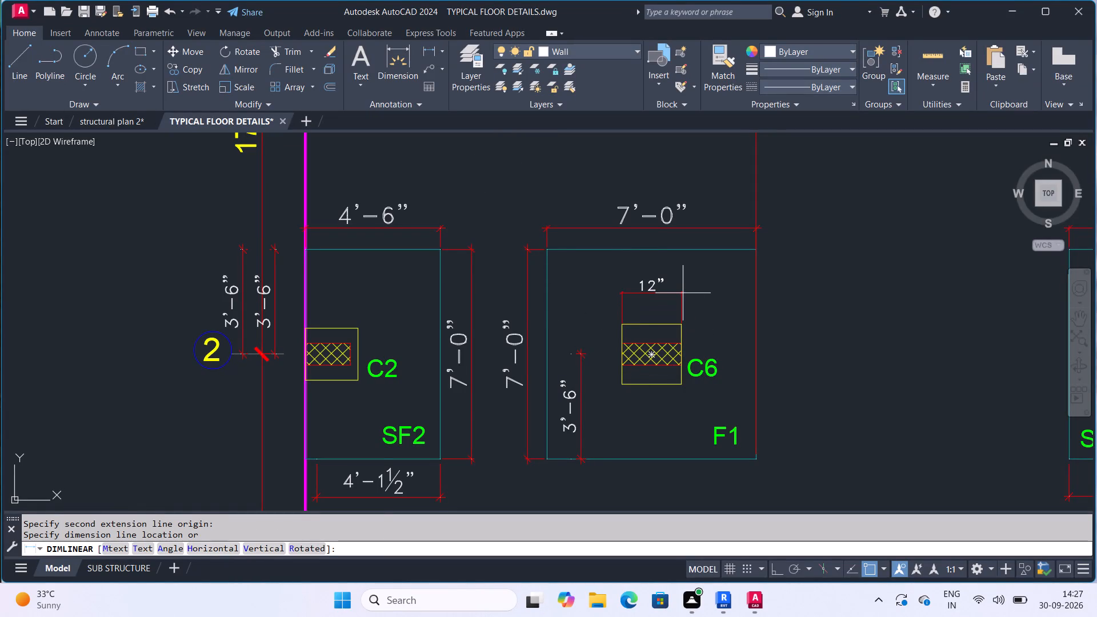
left_click(683, 293)
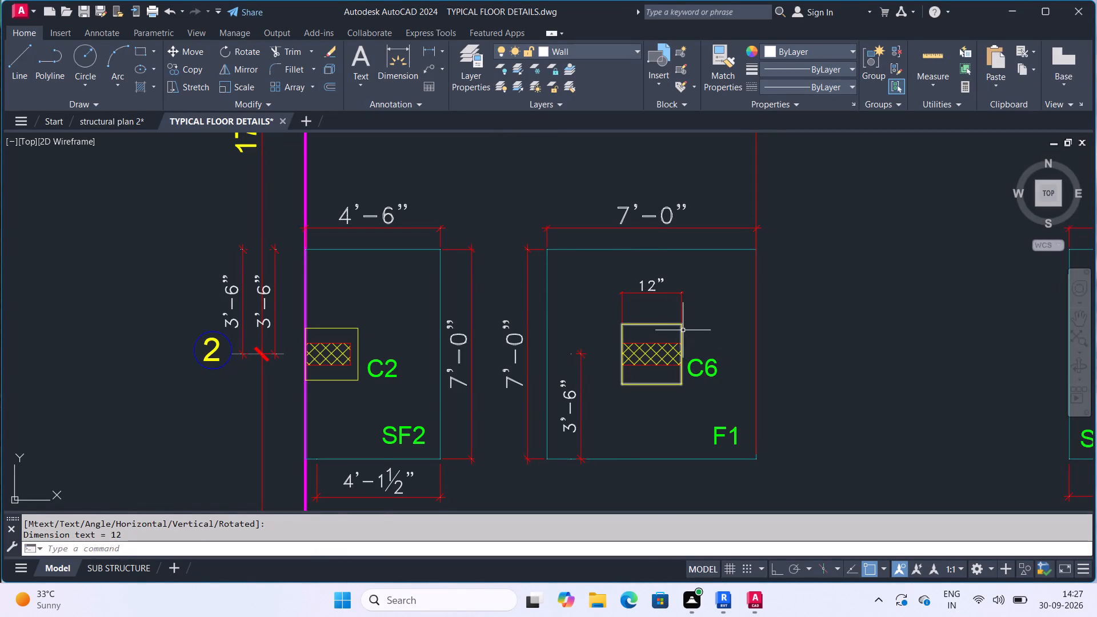
key("space")
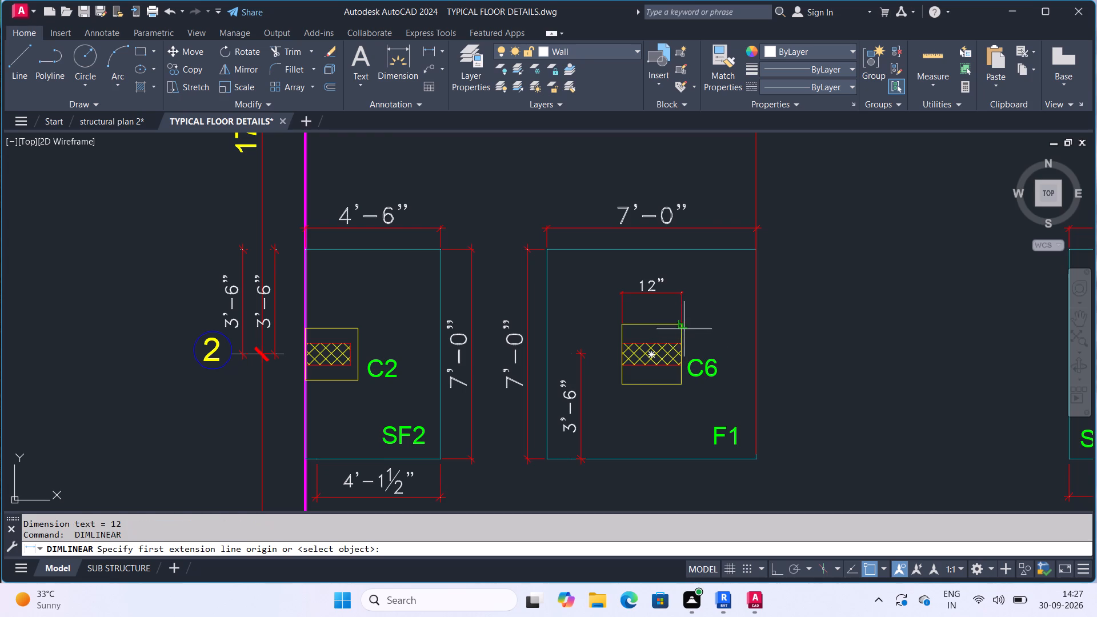
left_click(683, 325)
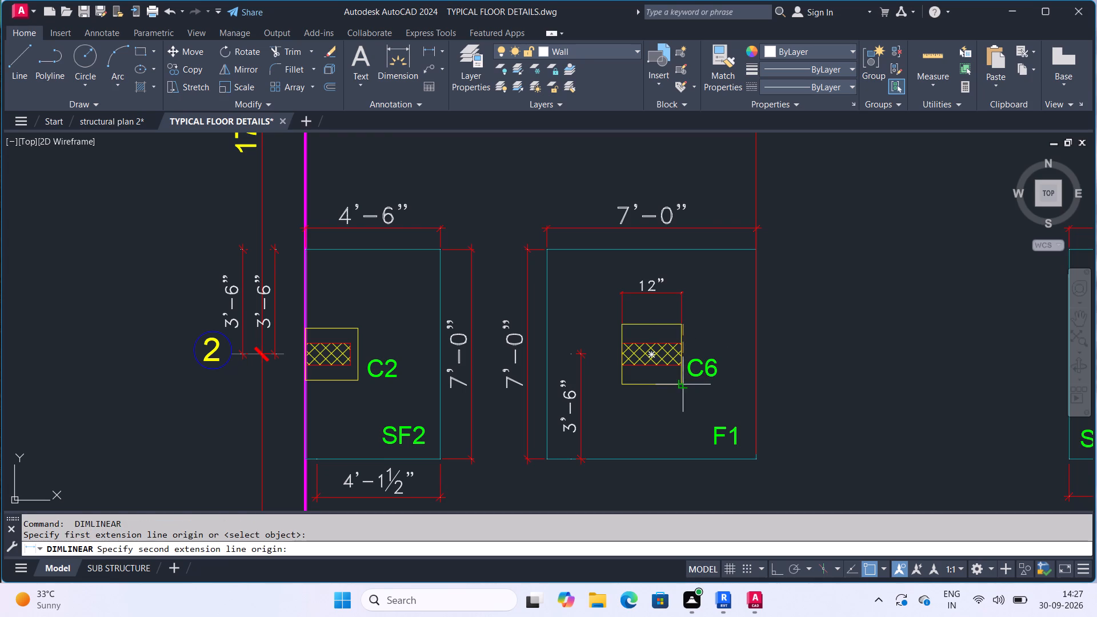
left_click(681, 384)
left_click(735, 378)
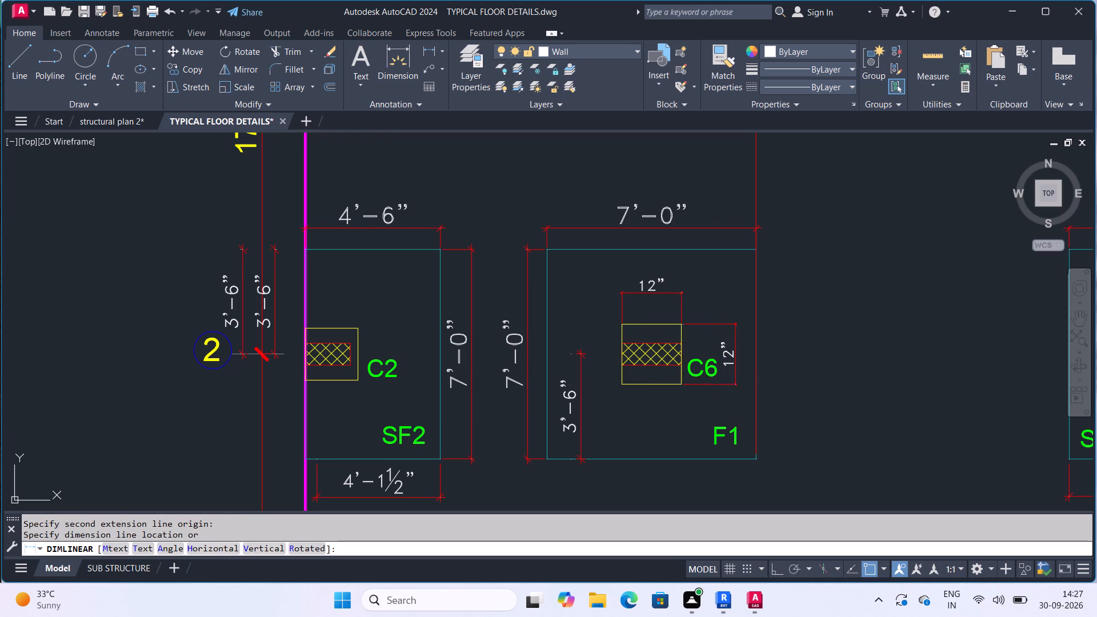
Compare the column layout with the labelled footing layout between grid lines 1 and 4.
scroll(738, 338, "down", 3)
scroll(697, 362, "up", 1)
scroll(699, 365, "down", 2)
scroll(657, 359, "up", 1)
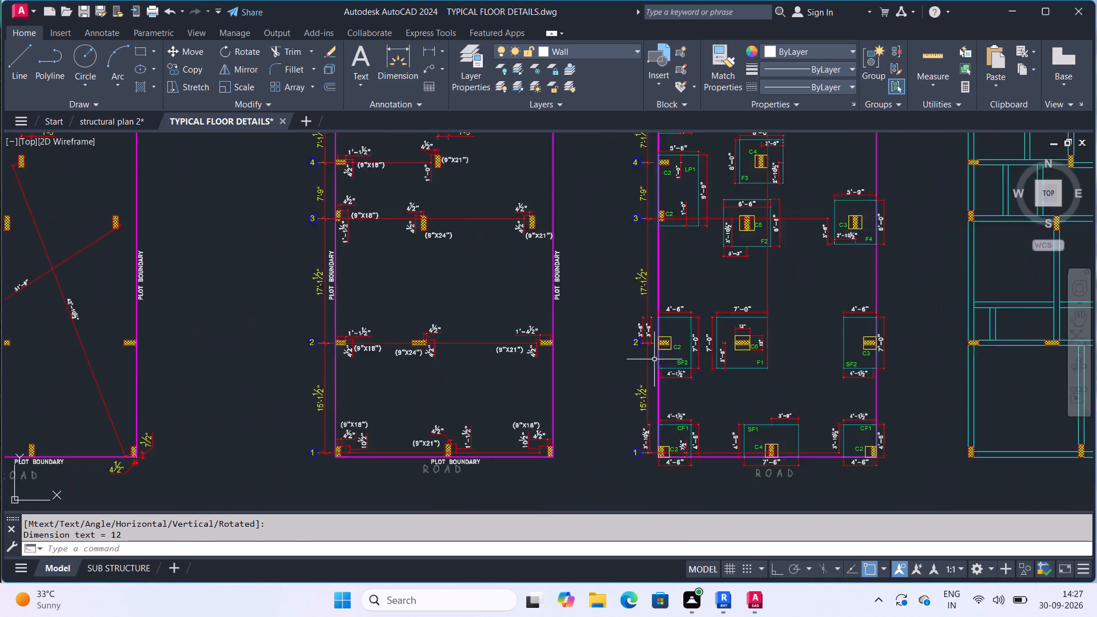
scroll(652, 358, "up", 1)
scroll(613, 364, "down", 3)
scroll(680, 336, "up", 2)
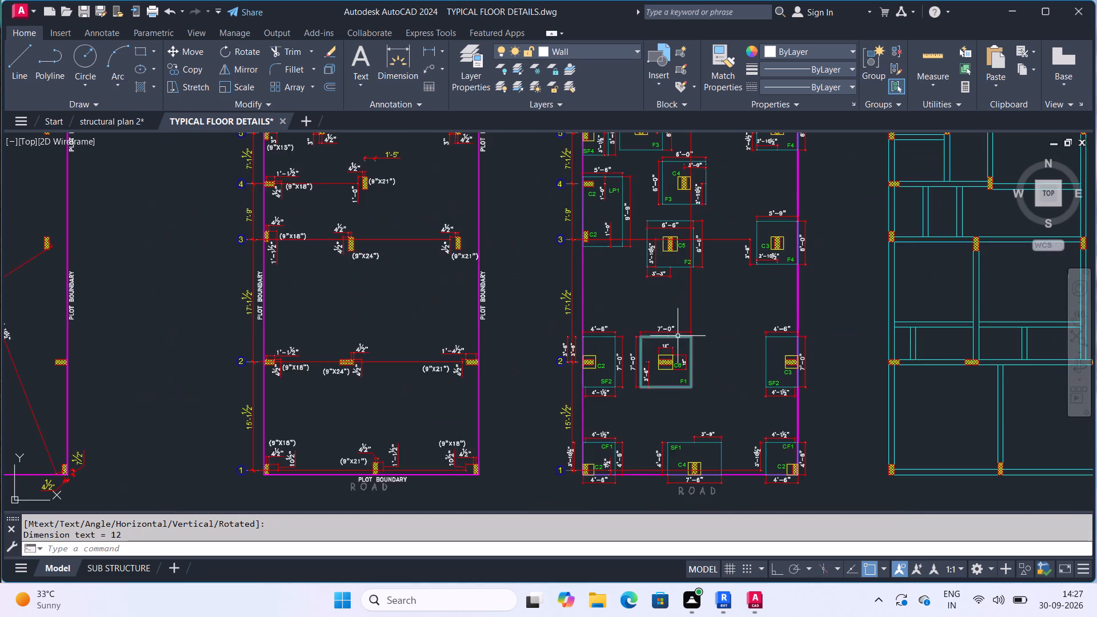
middle_click_drag(474, 380, 568, 285)
scroll(473, 380, "down", 2)
scroll(483, 285, "up", 3)
scroll(563, 294, "up", 3)
middle_click_drag(569, 310, 603, 331)
scroll(572, 312, "down", 4)
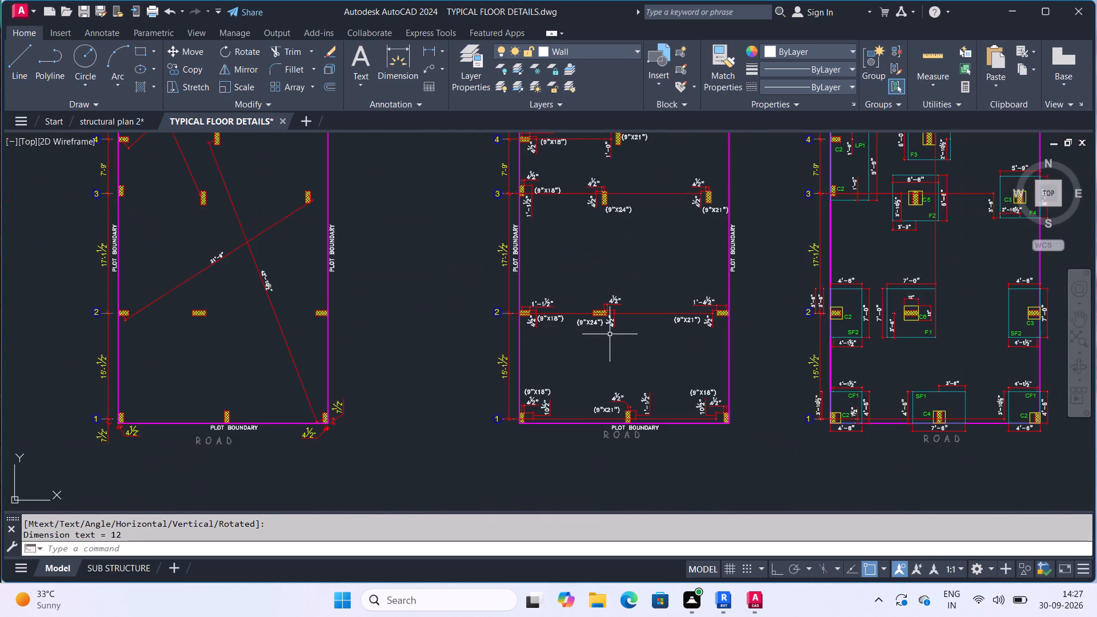
Review the isolated footing schedule rows F1 to CF2 for footing type, pedestal sizes and pedestal reinforcement.
scroll(562, 387, "down", 6)
scroll(532, 424, "up", 2)
scroll(455, 289, "up", 5)
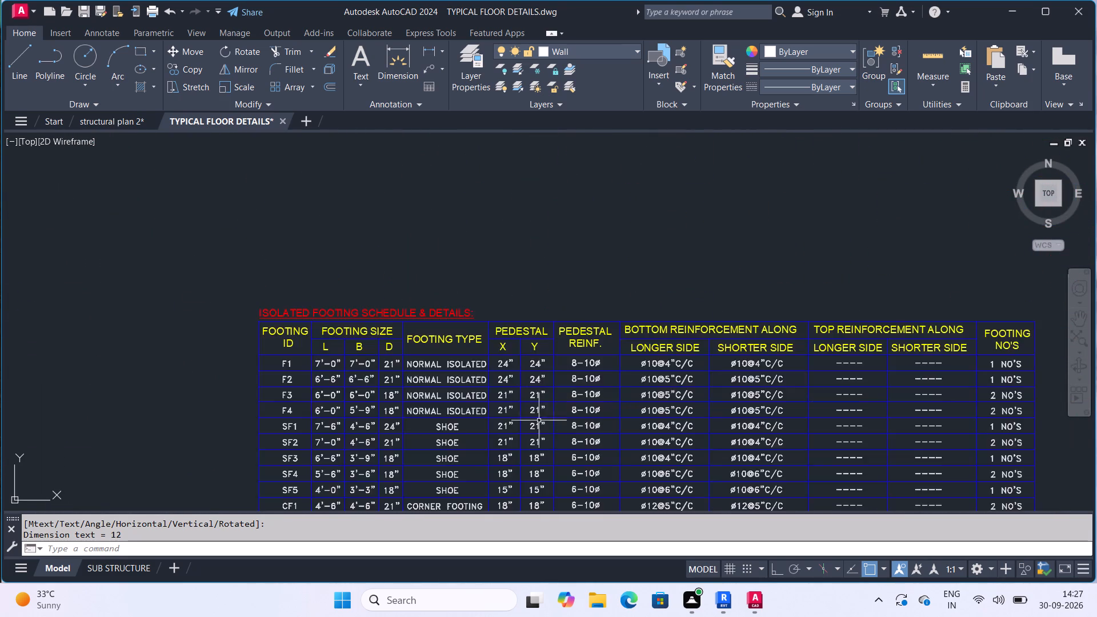
scroll(466, 434, "up", 4)
middle_click_drag(467, 414, 580, 229)
scroll(492, 357, "down", 1)
scroll(557, 287, "down", 2)
middle_click_drag(554, 292, 537, 316)
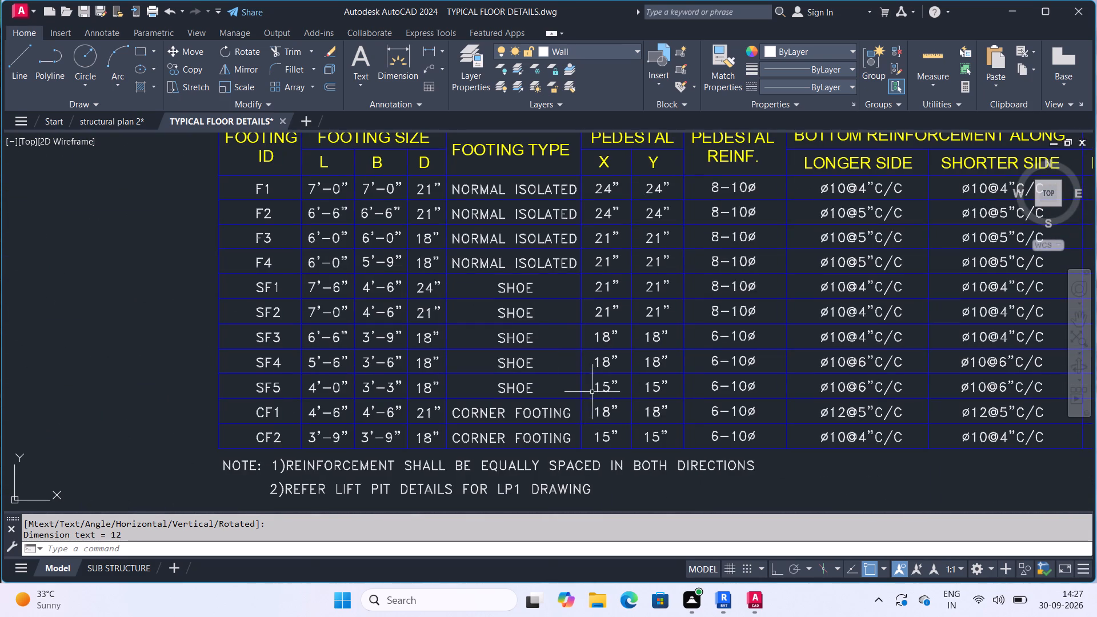
scroll(700, 339, "down", 2)
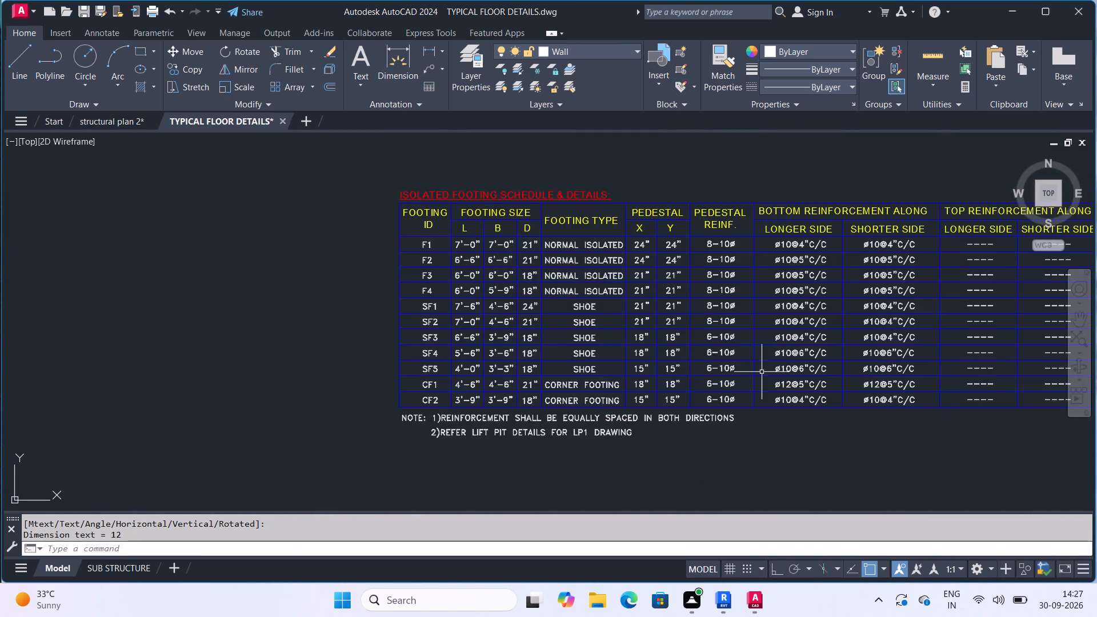
scroll(737, 372, "down", 1)
middle_click_drag(558, 395, 397, 370)
scroll(416, 366, "up", 3)
middle_click_drag(526, 235, 513, 250)
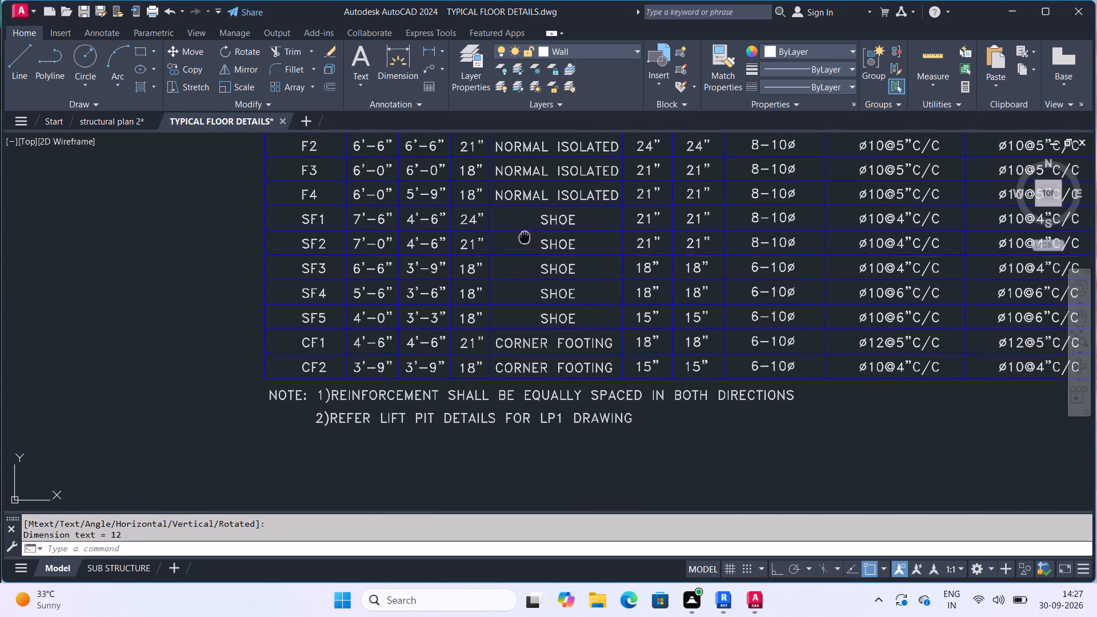
middle_click_drag(513, 250, 427, 363)
scroll(484, 282, "down", 1)
scroll(492, 347, "up", 2)
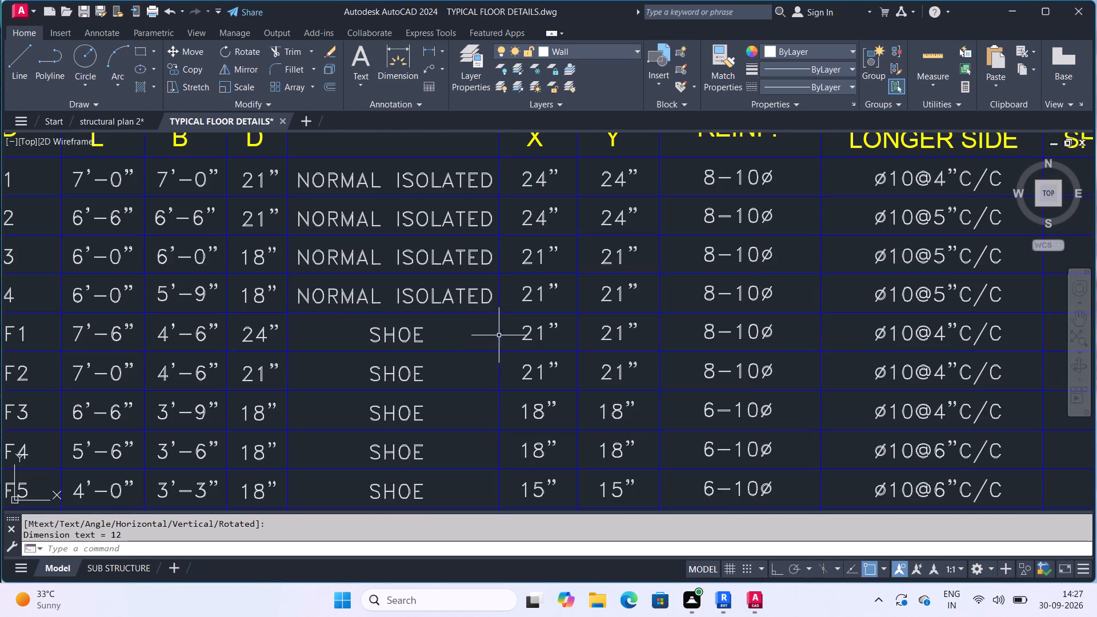
scroll(677, 274, "down", 2)
middle_click_drag(757, 312, 573, 366)
scroll(704, 322, "down", 1)
Inspect the unlabelled footing layout around grid lines 6 and 7, between grids A and E.
scroll(614, 299, "down", 3)
scroll(808, 301, "up", 6)
middle_click_drag(732, 288, 674, 535)
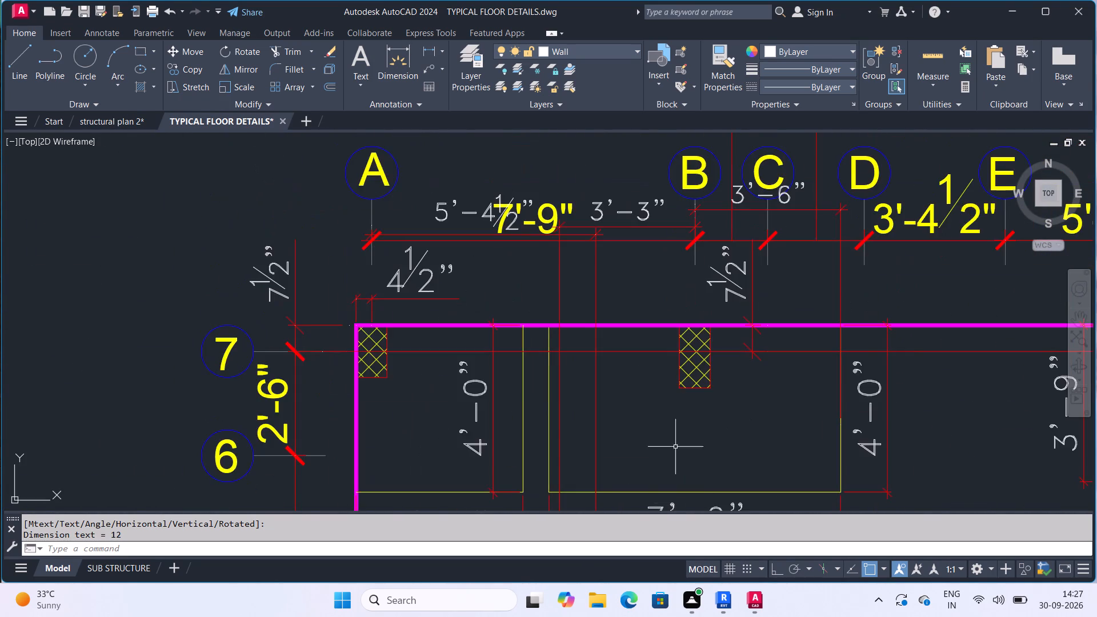
scroll(581, 381, "down", 3)
middle_click_drag(700, 298, 635, 343)
scroll(664, 311, "down", 3)
middle_click_drag(641, 212, 646, 363)
scroll(477, 197, "up", 2)
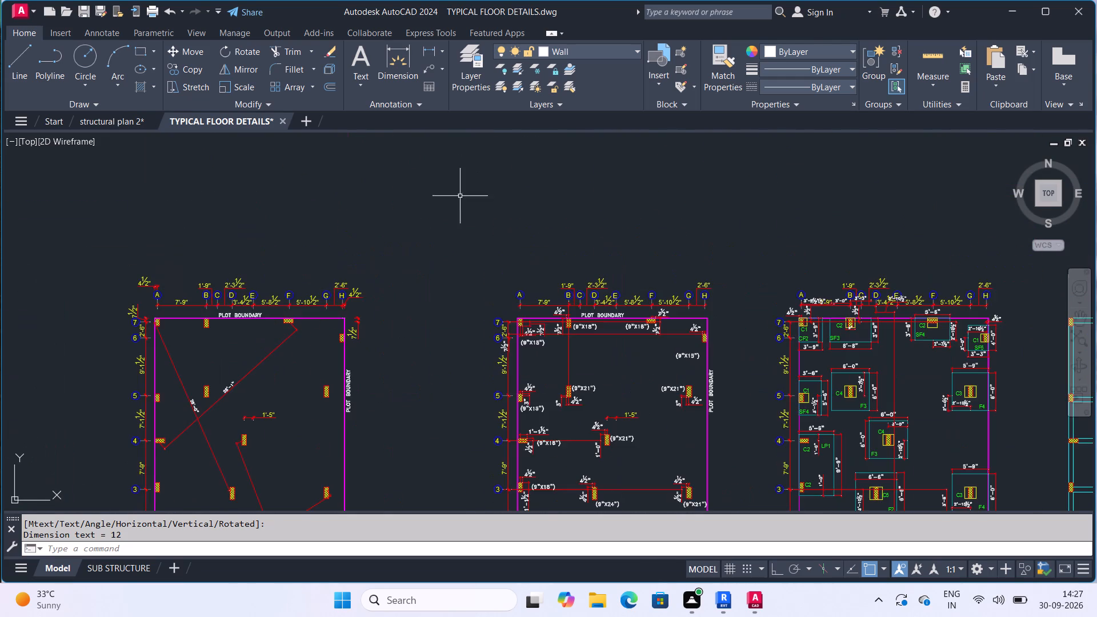
Examine the column layout's sizes and offsets from the plot boundary along grid lines 6 and 7, including the corner column at grid A.
scroll(584, 348, "up", 3)
scroll(453, 330, "up", 2)
middle_click_drag(466, 326, 630, 375)
scroll(635, 356, "down", 1)
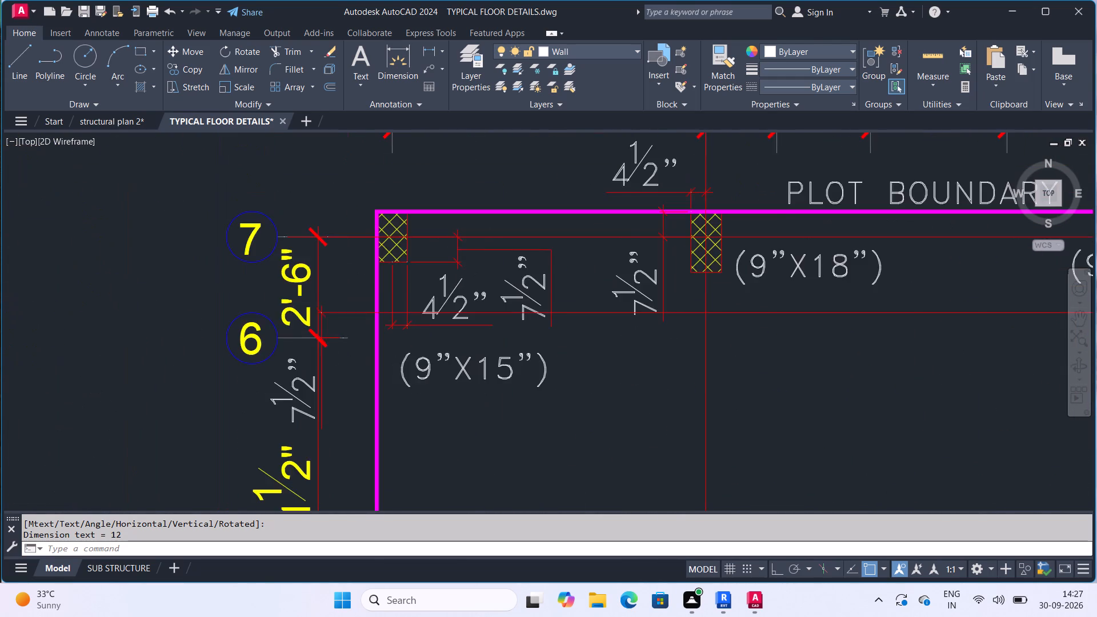
scroll(635, 356, "down", 1)
scroll(888, 387, "down", 1)
middle_click_drag(850, 392, 830, 395)
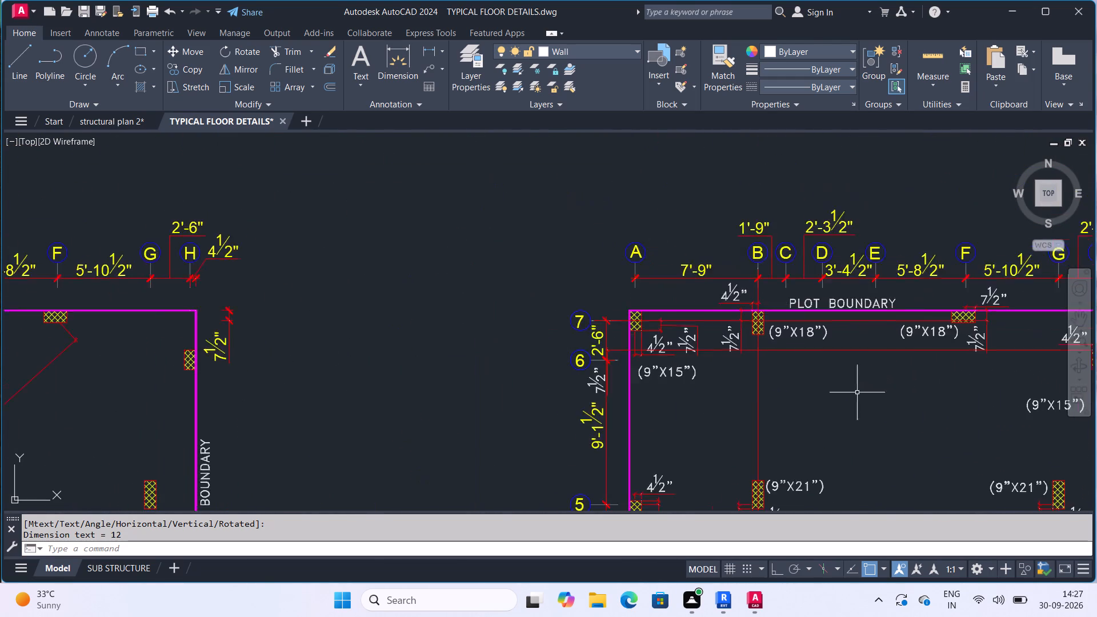
middle_click_drag(830, 395, 666, 372)
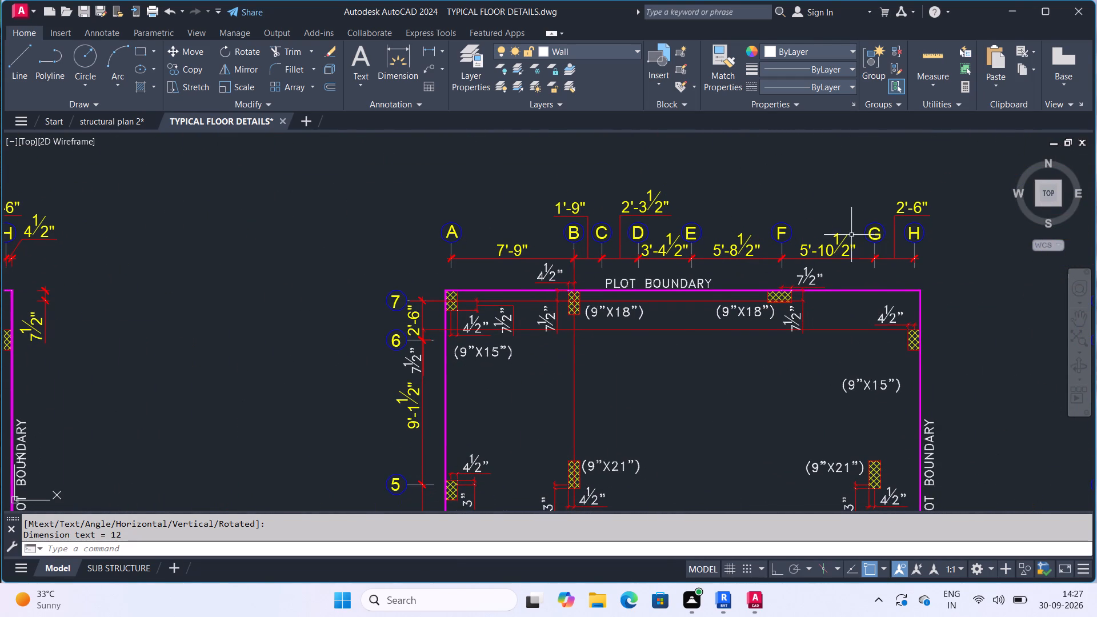
scroll(775, 254, "up", 1)
scroll(729, 355, "up", 2)
middle_click_drag(732, 346, 731, 340)
scroll(732, 346, "down", 3)
scroll(574, 314, "up", 3)
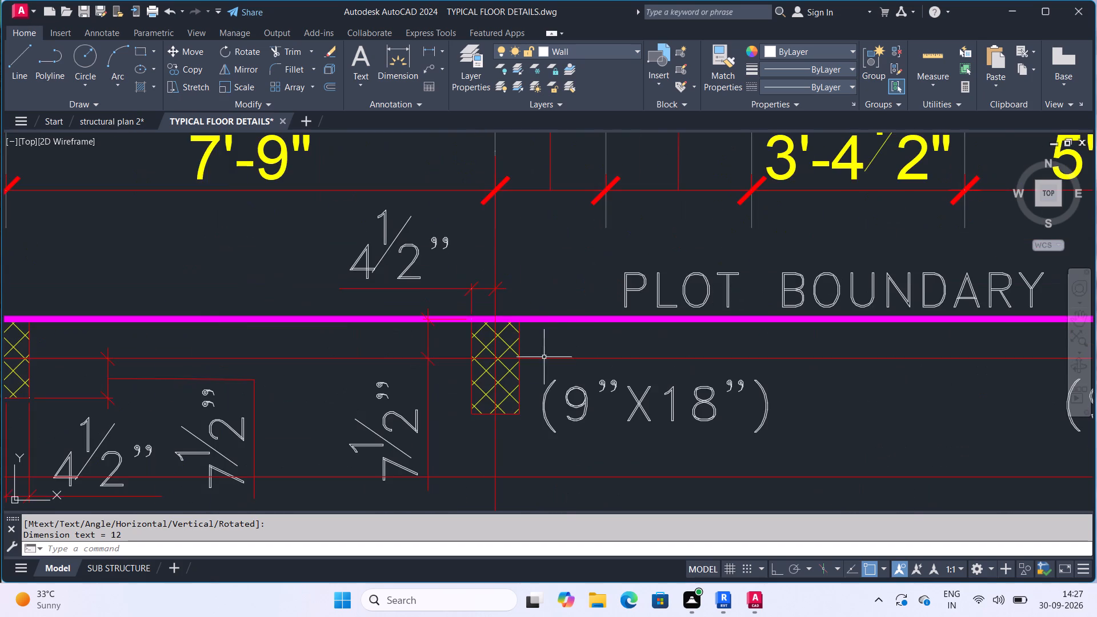
middle_click_drag(543, 358, 659, 227)
scroll(580, 323, "down", 4)
scroll(492, 268, "up", 4)
middle_click_drag(771, 381, 450, 285)
scroll(474, 298, "up", 1)
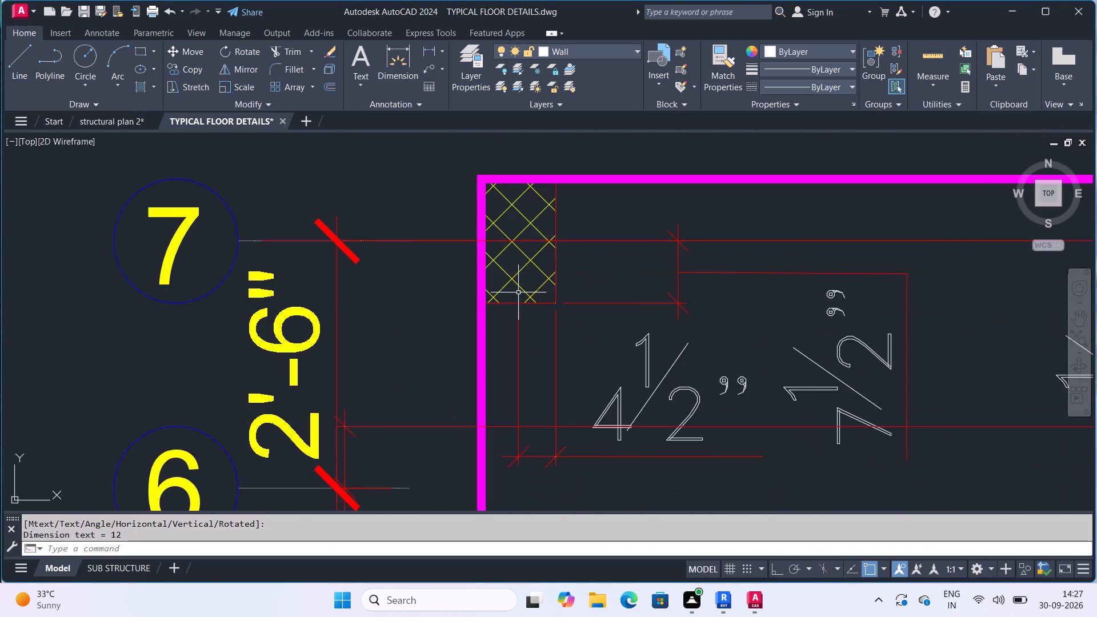
scroll(618, 311, "down", 2)
middle_click_drag(696, 345, 447, 254)
scroll(608, 311, "down", 1)
middle_click_drag(847, 339, 525, 279)
scroll(644, 298, "down", 2)
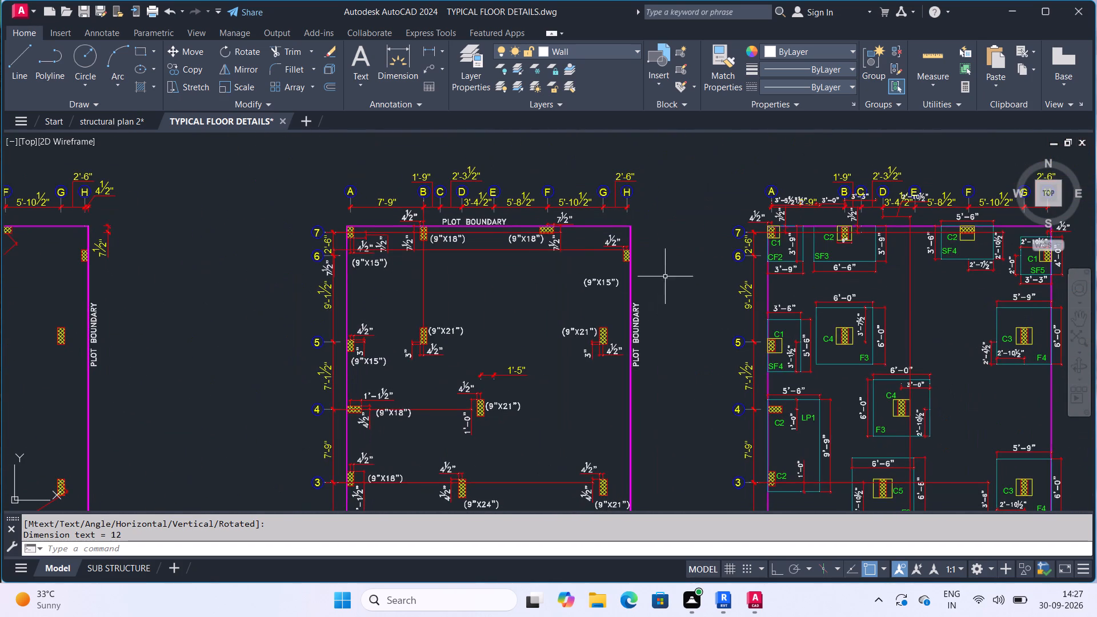
Examine the pedestals of columns C6 in footing F1 and C3 in footing SF2 along grid line 2 of the labelled footing layout.
scroll(611, 257, "up", 2)
scroll(658, 269, "down", 8)
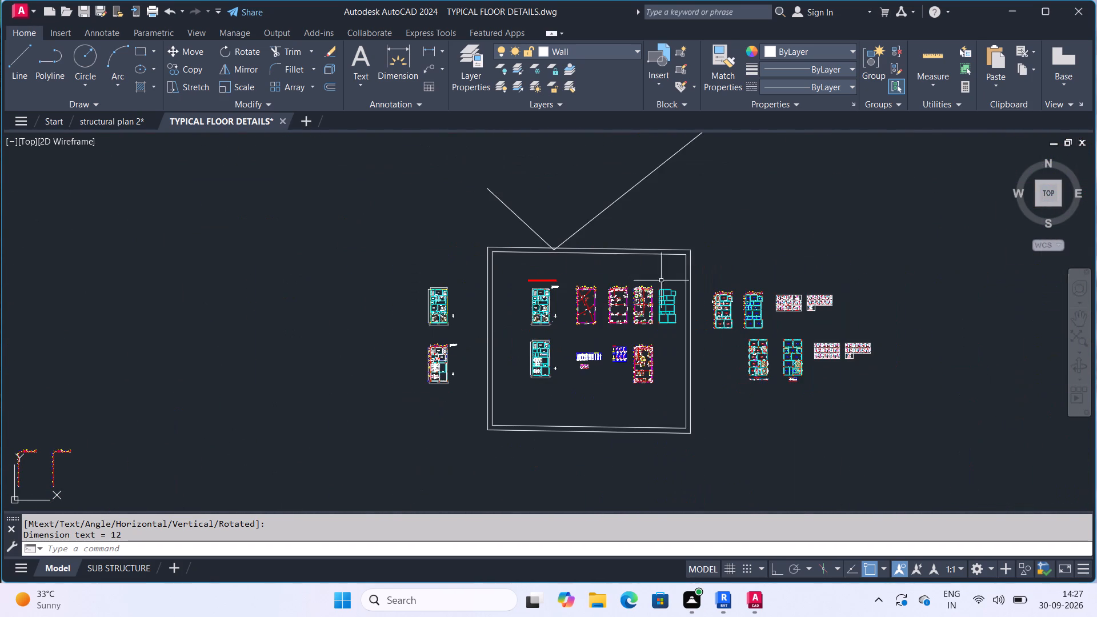
scroll(655, 305, "up", 3)
scroll(606, 315, "up", 4)
scroll(541, 438, "up", 3)
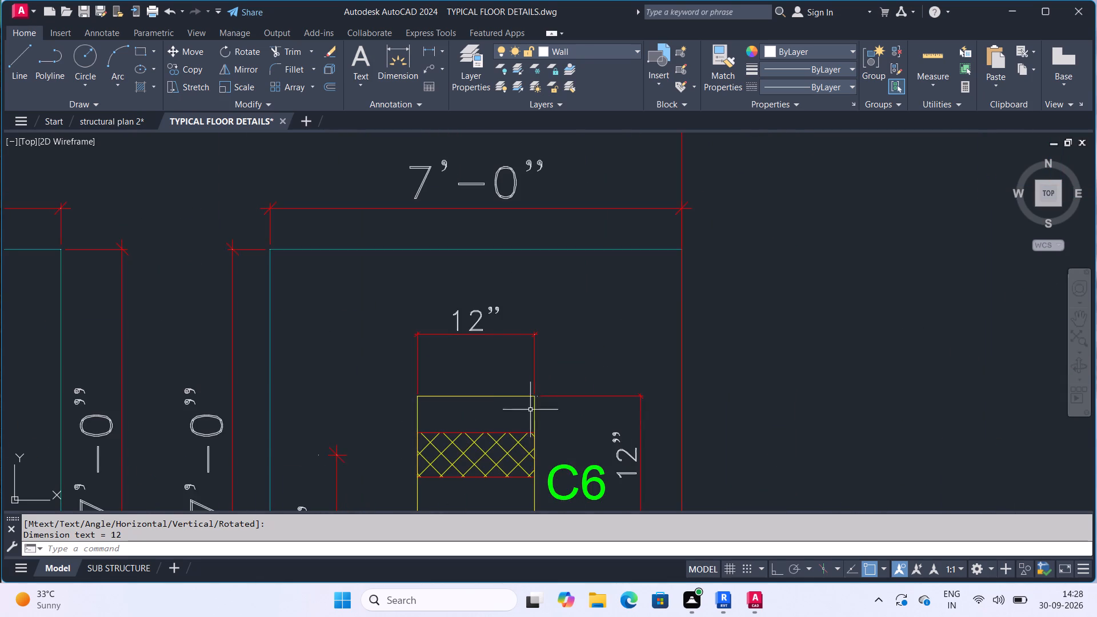
scroll(547, 369, "down", 3)
scroll(567, 410, "up", 3)
scroll(690, 381, "down", 5)
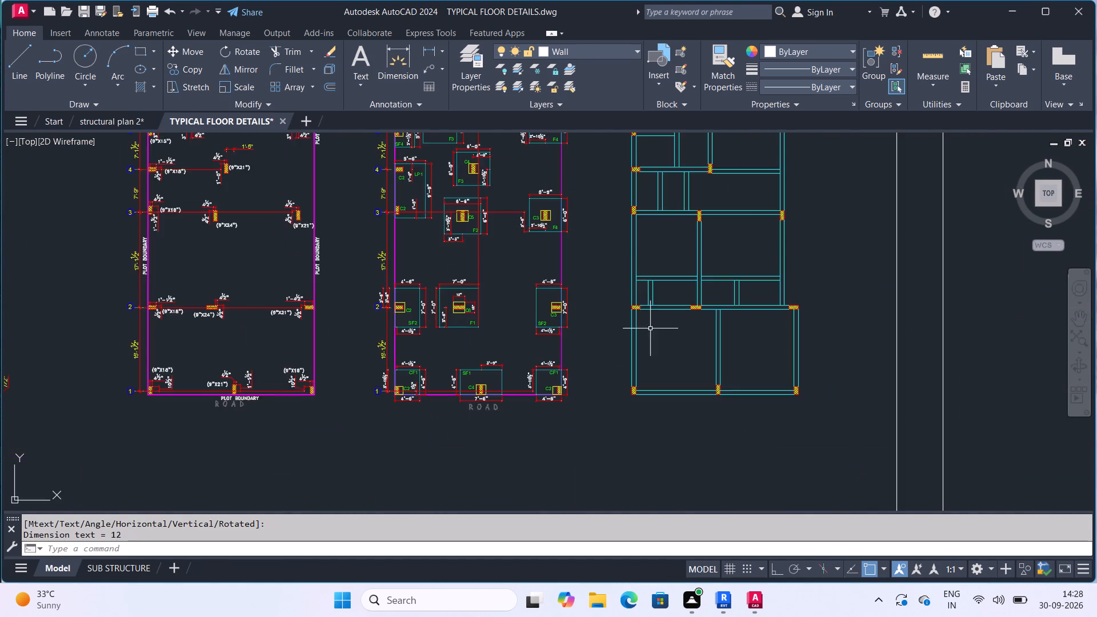
scroll(642, 323, "up", 3)
scroll(454, 299, "up", 1)
middle_click_drag(454, 299, 867, 403)
scroll(629, 326, "up", 3)
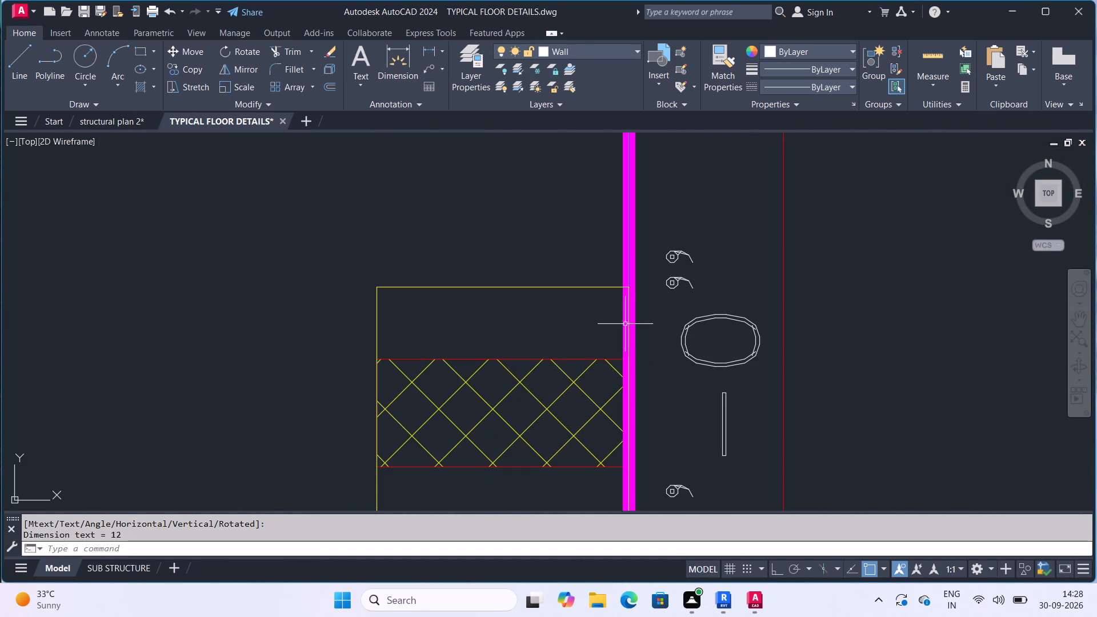
scroll(630, 307, "down", 2)
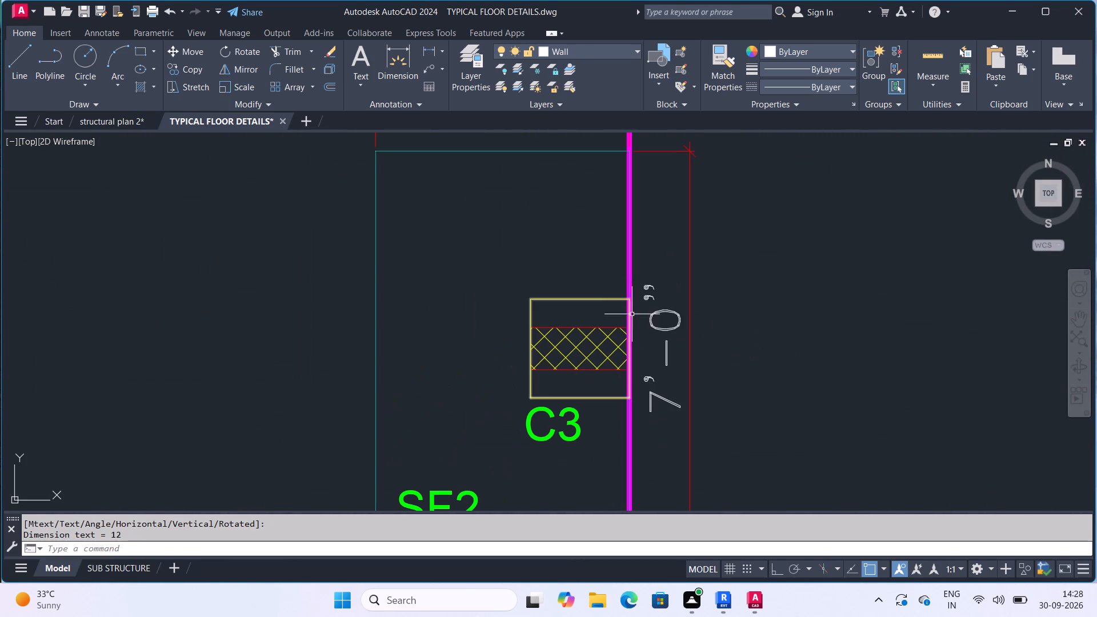
scroll(625, 324, "up", 3)
scroll(626, 324, "down", 3)
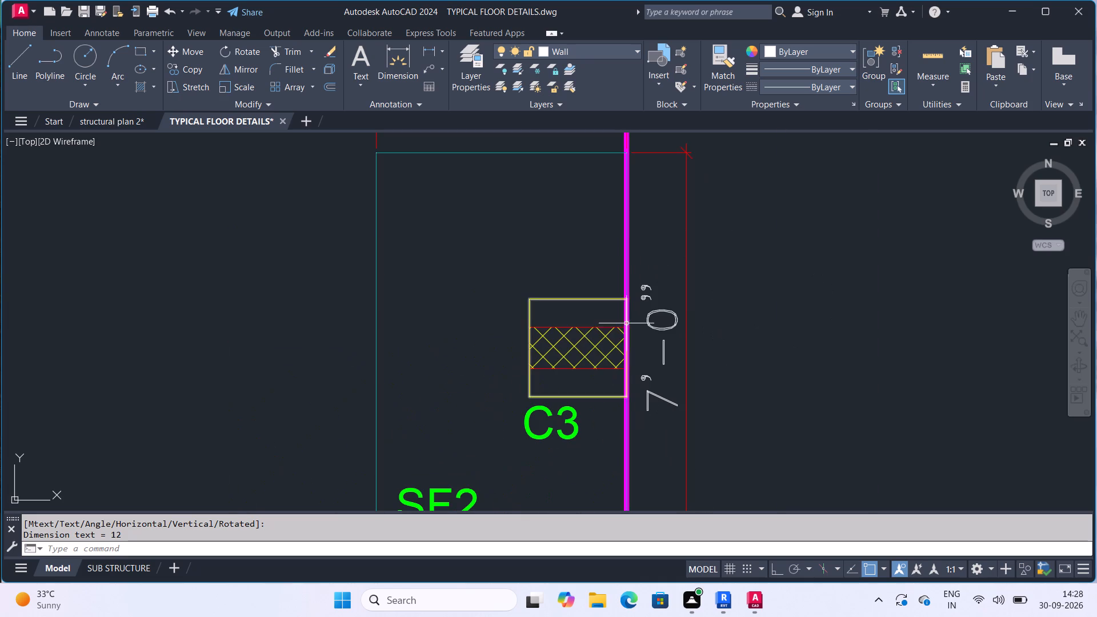
scroll(606, 302, "down", 4)
scroll(506, 323, "down", 4)
Review the isolated footing schedule for footing sizes, pedestal X and Y sizes, reinforcement and number of footings, rows F1 to CF2.
middle_click_drag(514, 320, 794, 253)
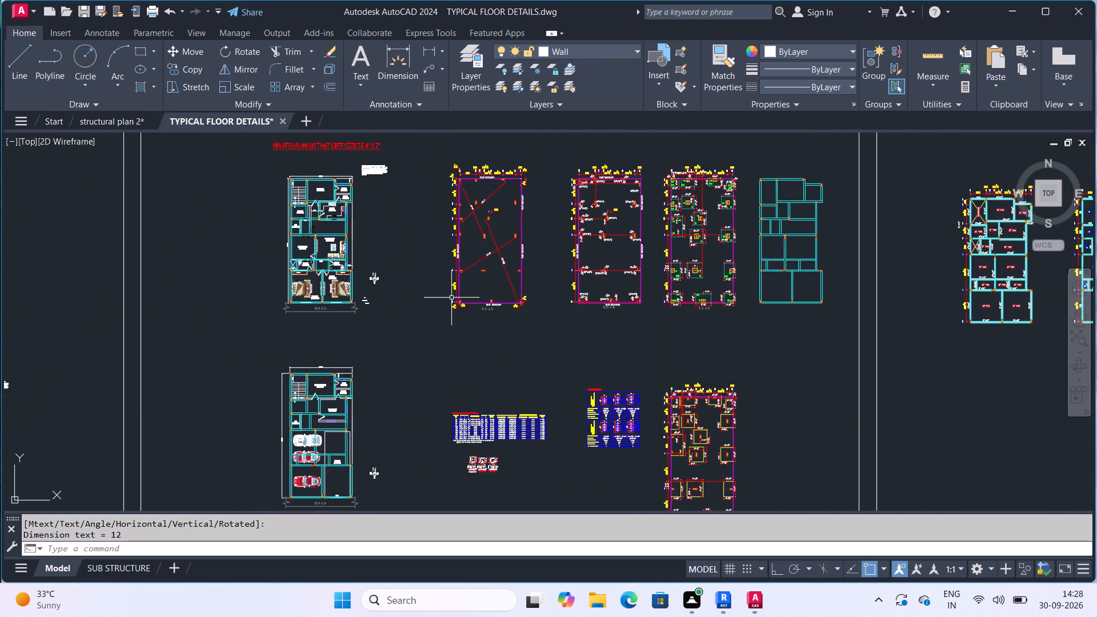
scroll(393, 297, "down", 4)
middle_click_drag(397, 298, 561, 302)
scroll(415, 297, "up", 2)
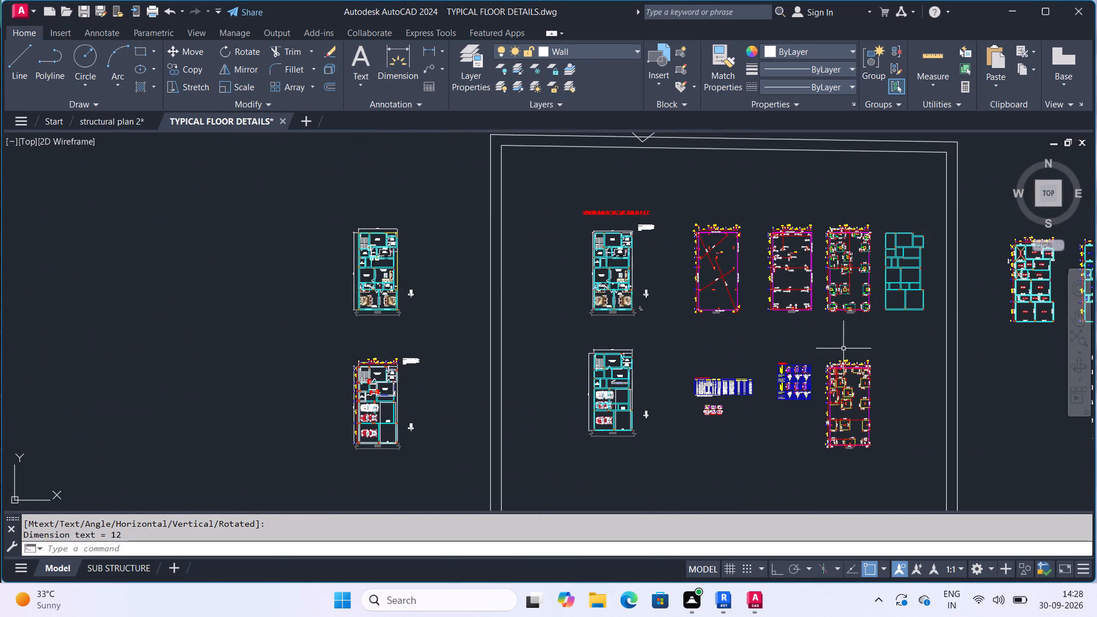
scroll(798, 353, "up", 3)
scroll(717, 388, "up", 2)
scroll(706, 342, "down", 3)
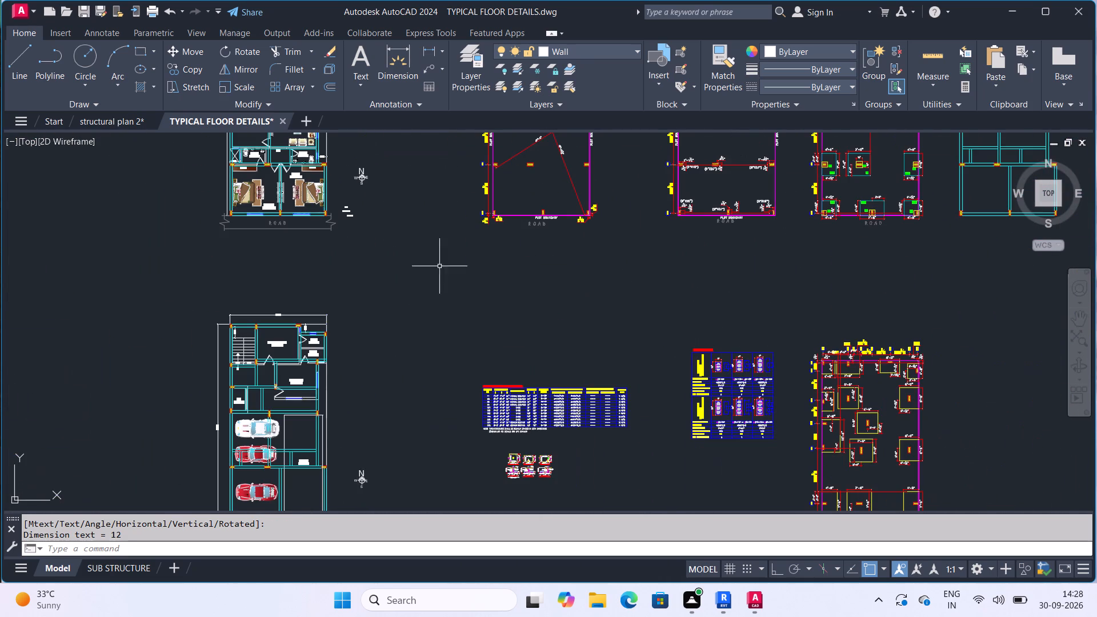
scroll(570, 409, "up", 3)
scroll(401, 378, "up", 2)
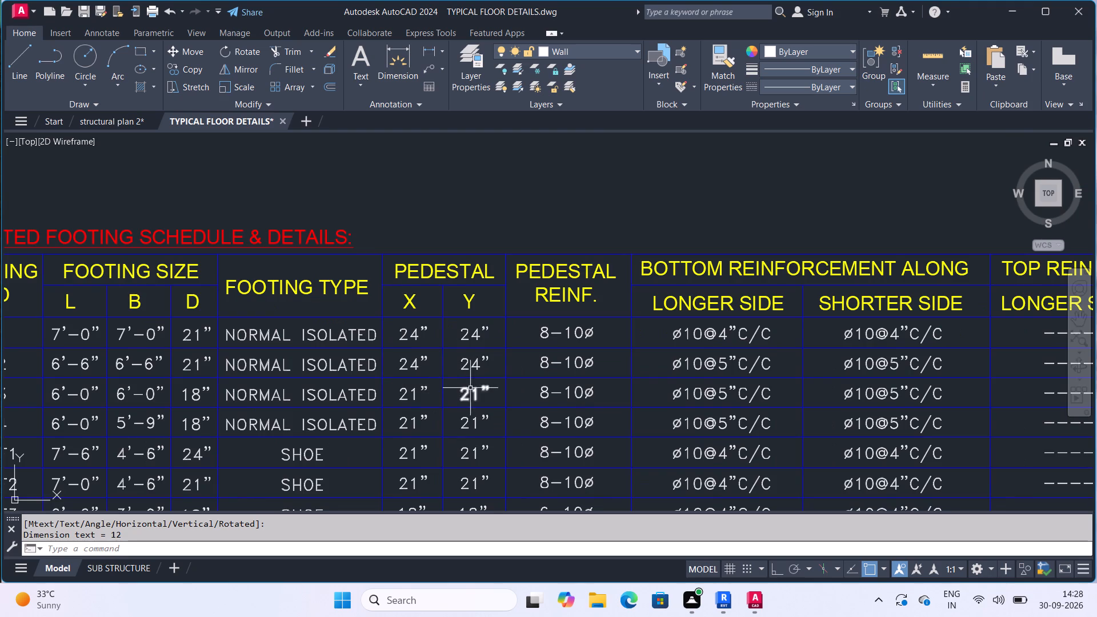
middle_click_drag(501, 378, 725, 239)
scroll(760, 312, "down", 1)
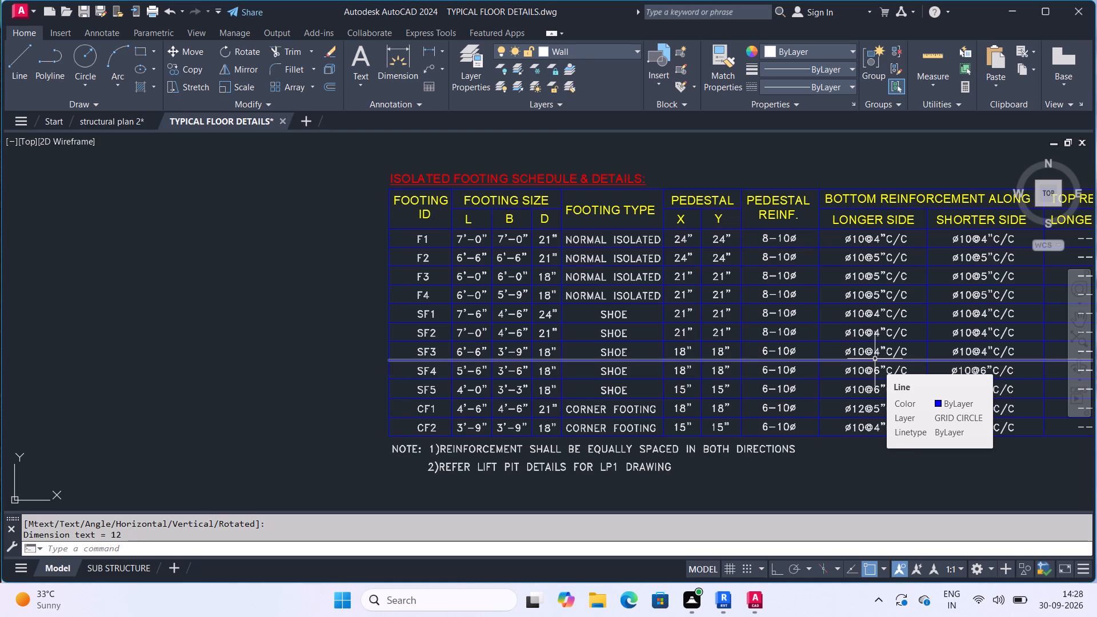
scroll(833, 306, "down", 1)
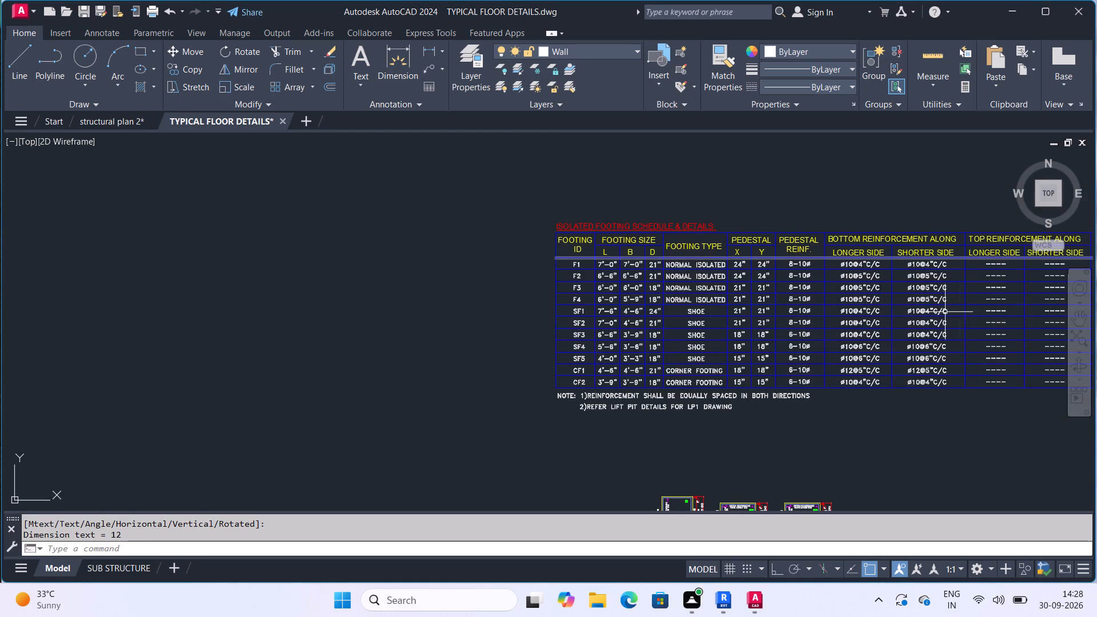
middle_click_drag(970, 309, 860, 321)
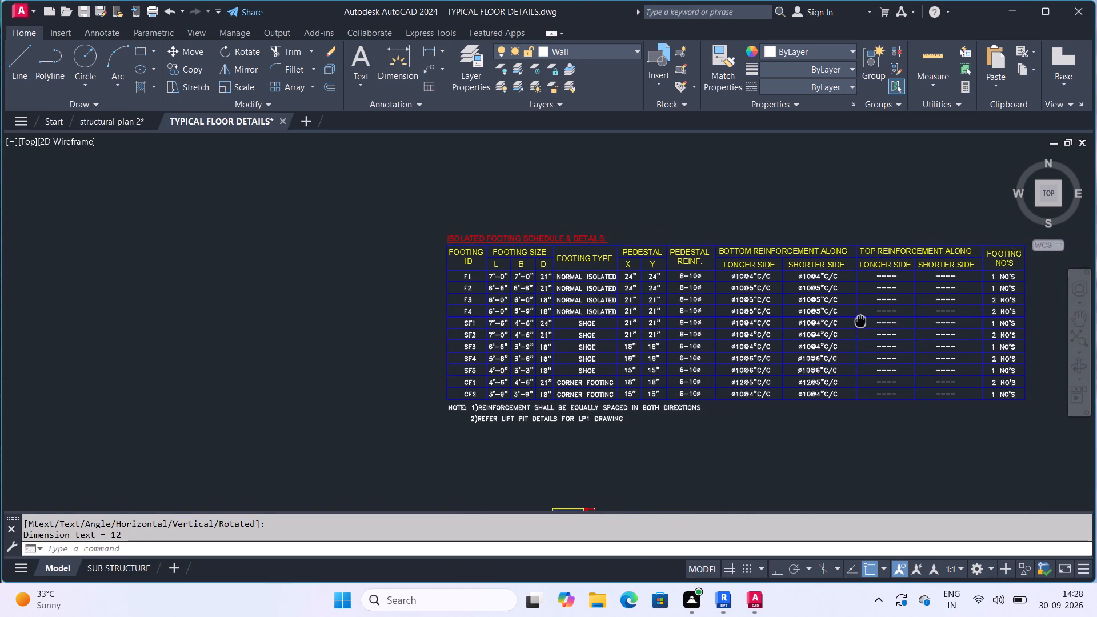
middle_click_drag(860, 321, 683, 339)
Compare the pedestals of column C2 in footing SF2 and column C6 in footing F1 on grid line 2 of the labelled footing layout.
scroll(936, 307, "down", 3)
scroll(954, 330, "up", 3)
middle_click_drag(862, 329, 686, 388)
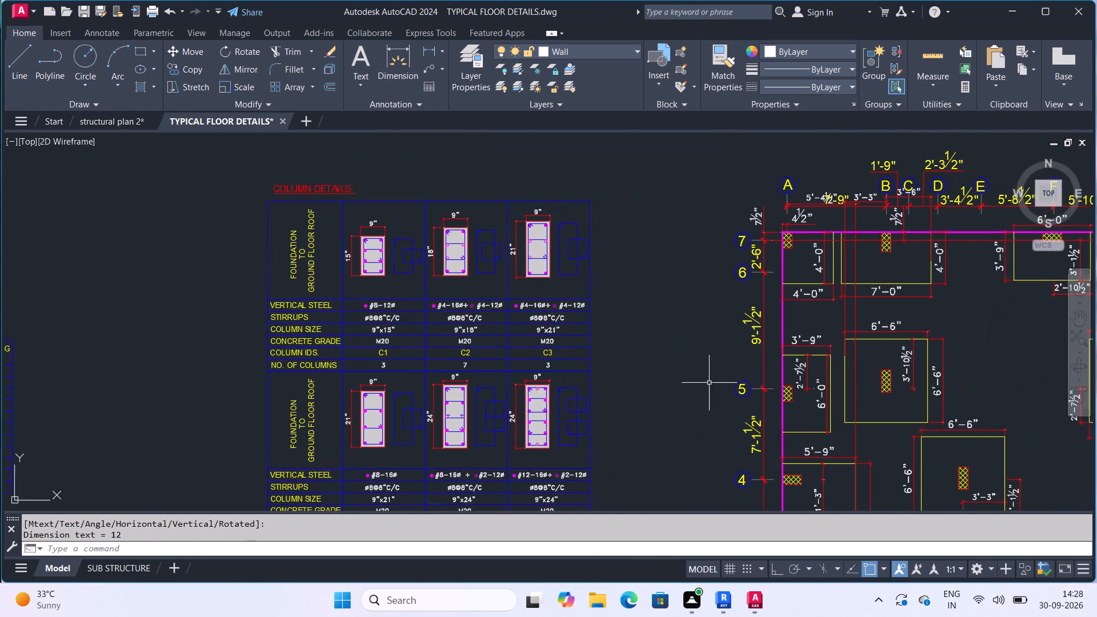
middle_click_drag(954, 193, 743, 397)
scroll(748, 251, "down", 3)
middle_click_drag(748, 208, 708, 432)
scroll(653, 338, "up", 4)
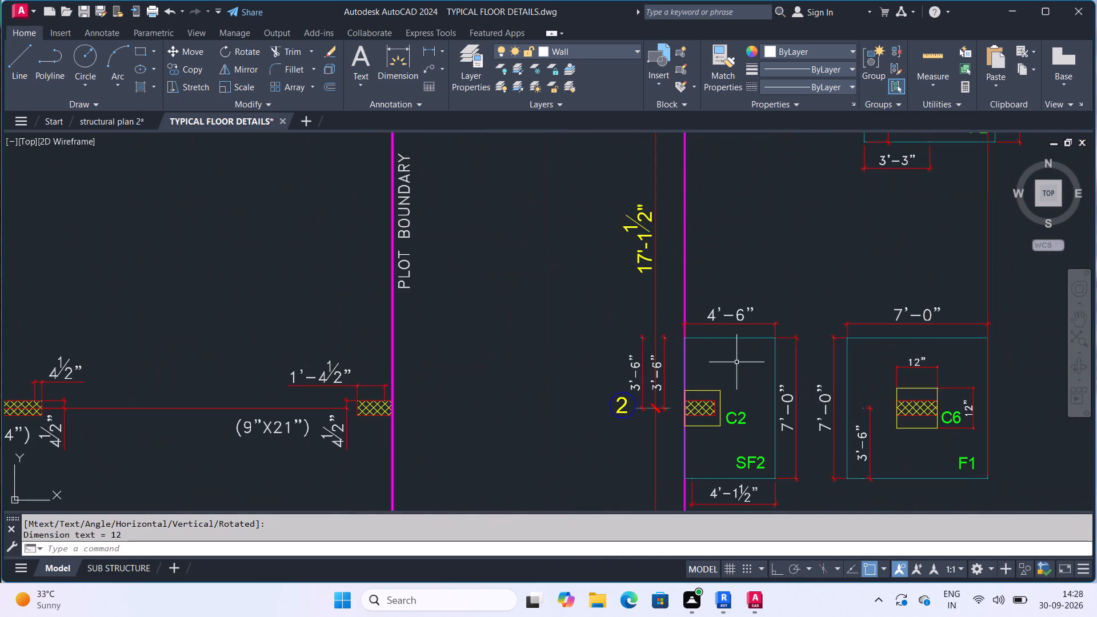
middle_click_drag(747, 414, 685, 306)
scroll(722, 330, "down", 1)
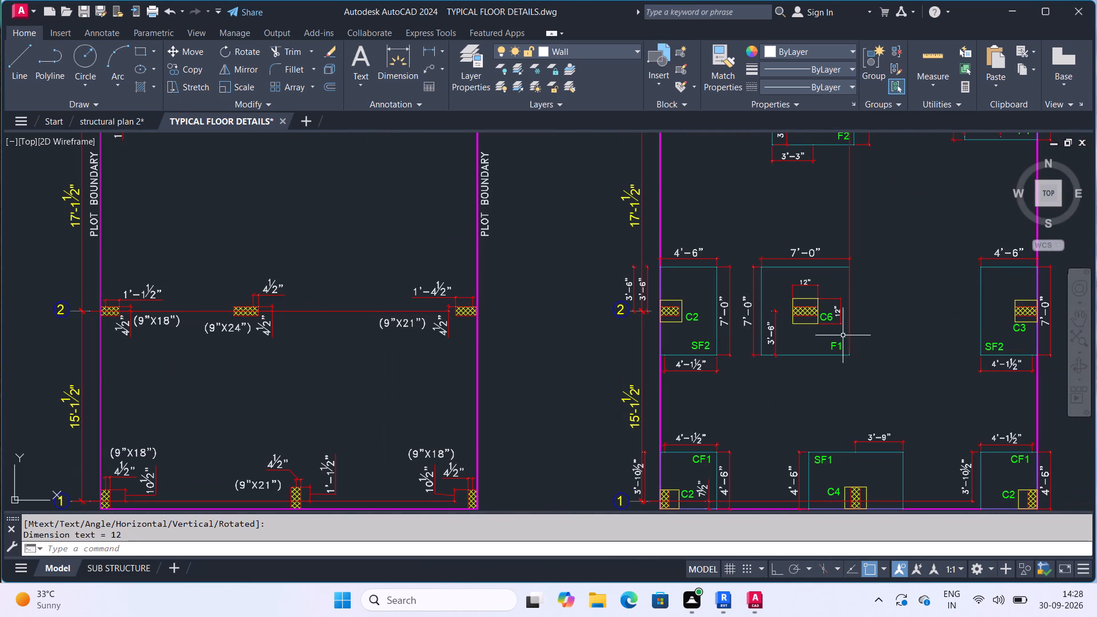
scroll(840, 318, "up", 1)
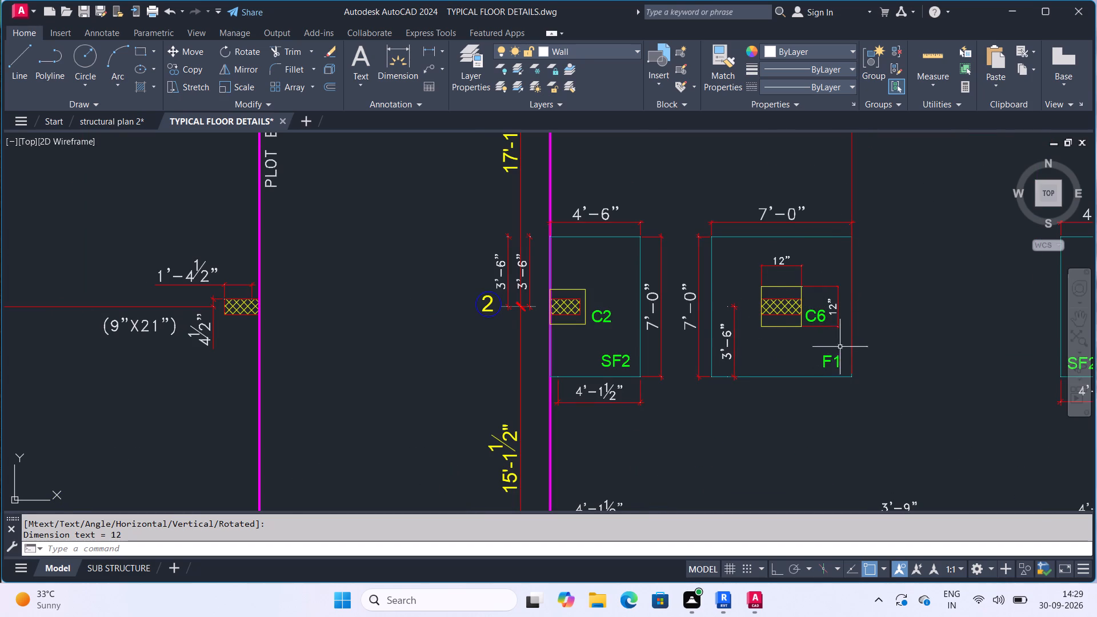
scroll(878, 276, "down", 3)
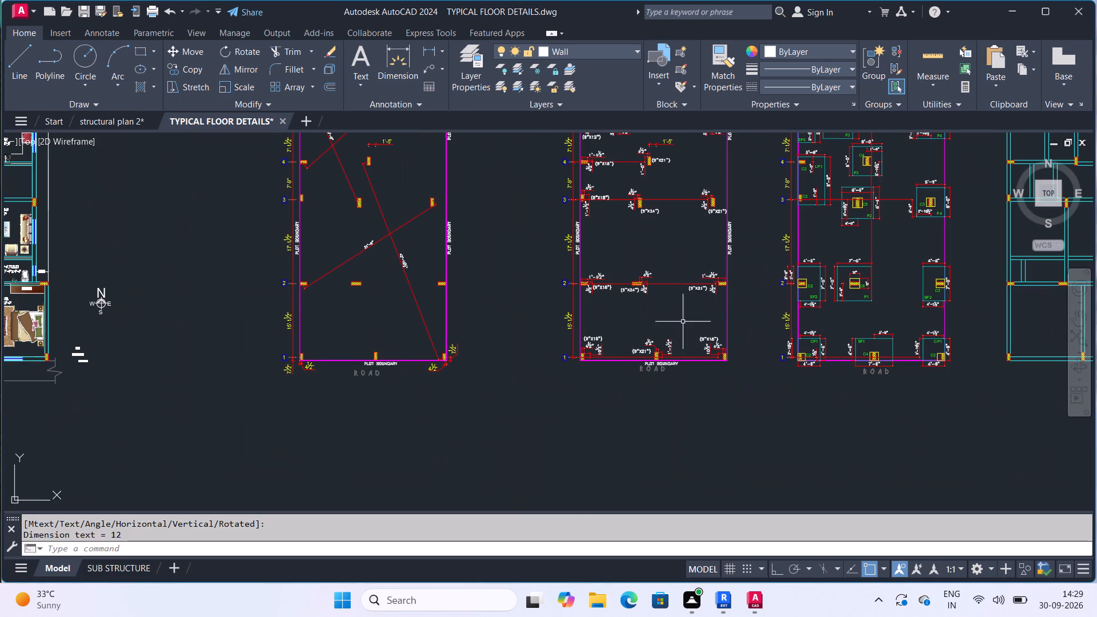
scroll(815, 307, "up", 2)
scroll(910, 285, "up", 3)
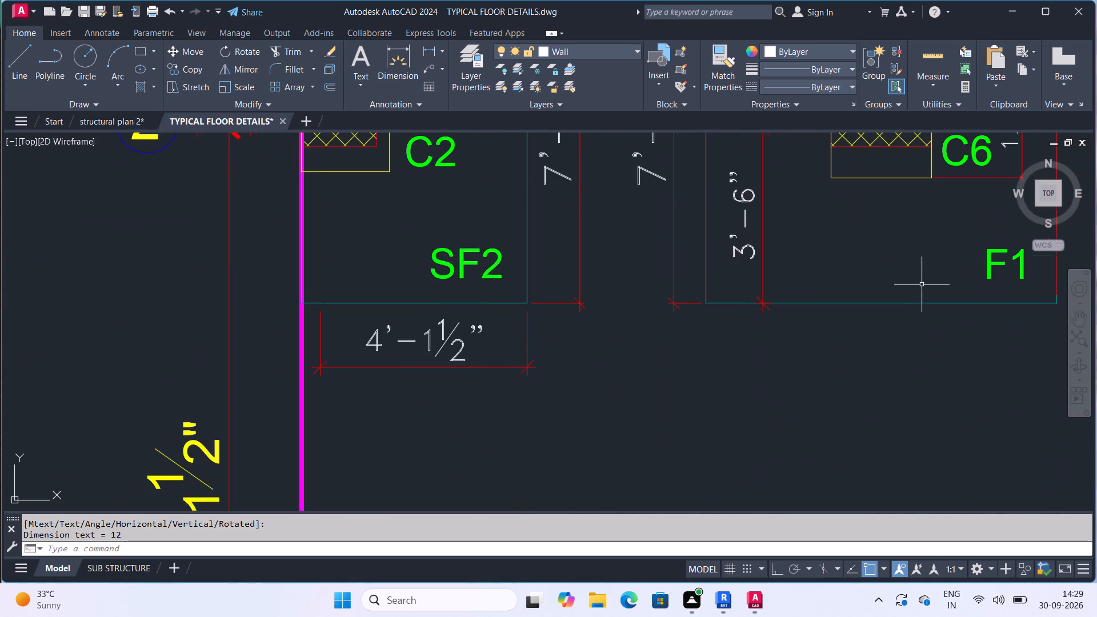
middle_click_drag(920, 285, 852, 415)
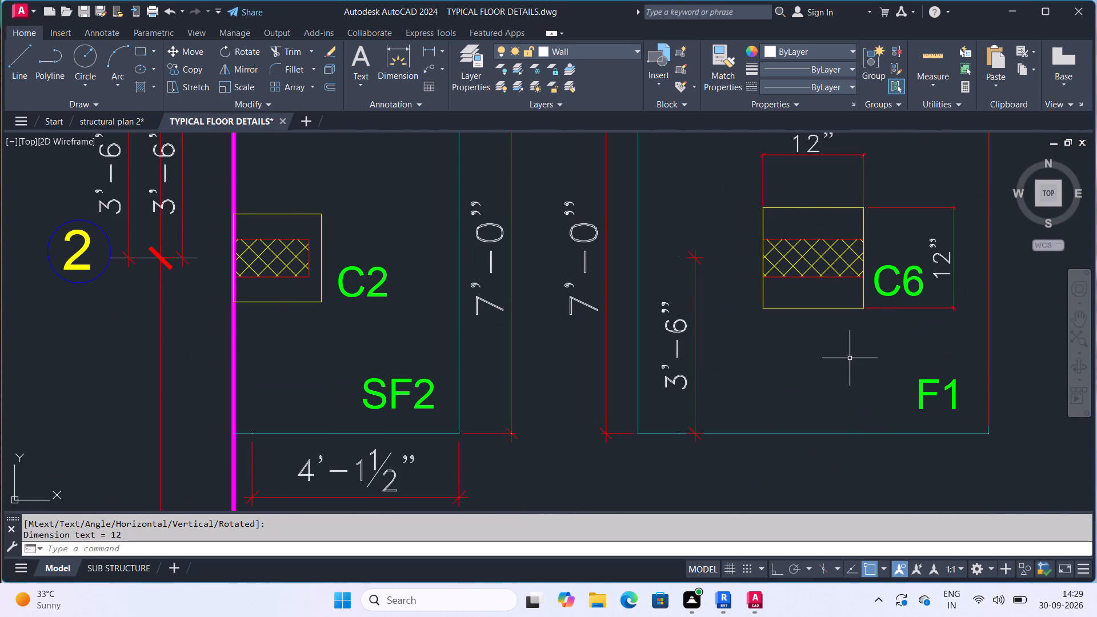
scroll(850, 362, "down", 2)
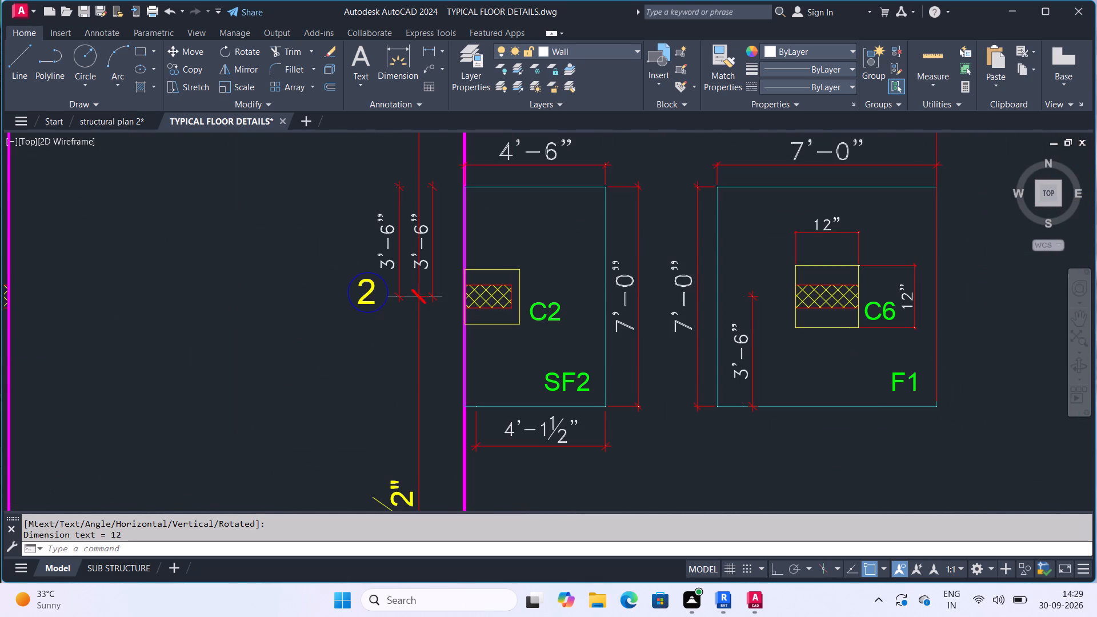
Inspect the pedestals of footings CF1 and SF1 on grid line 1, and F2 and F4 on grid line 3.
scroll(805, 361, "down", 3)
middle_click_drag(801, 362, 749, 301)
scroll(714, 352, "up", 3)
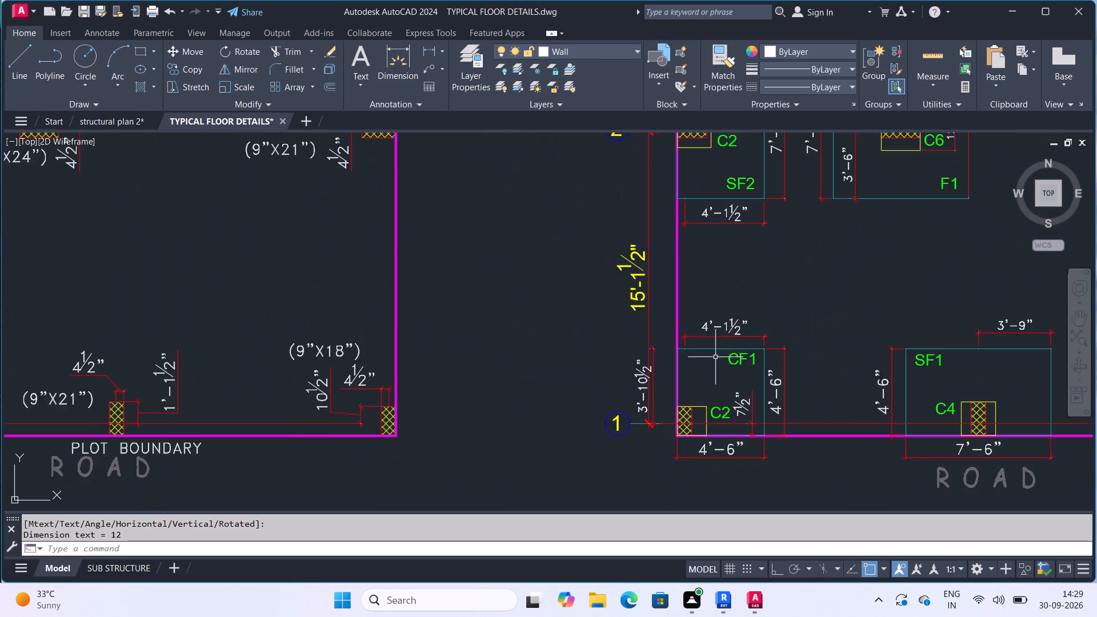
scroll(752, 428, "up", 2)
middle_click_drag(752, 428, 747, 382)
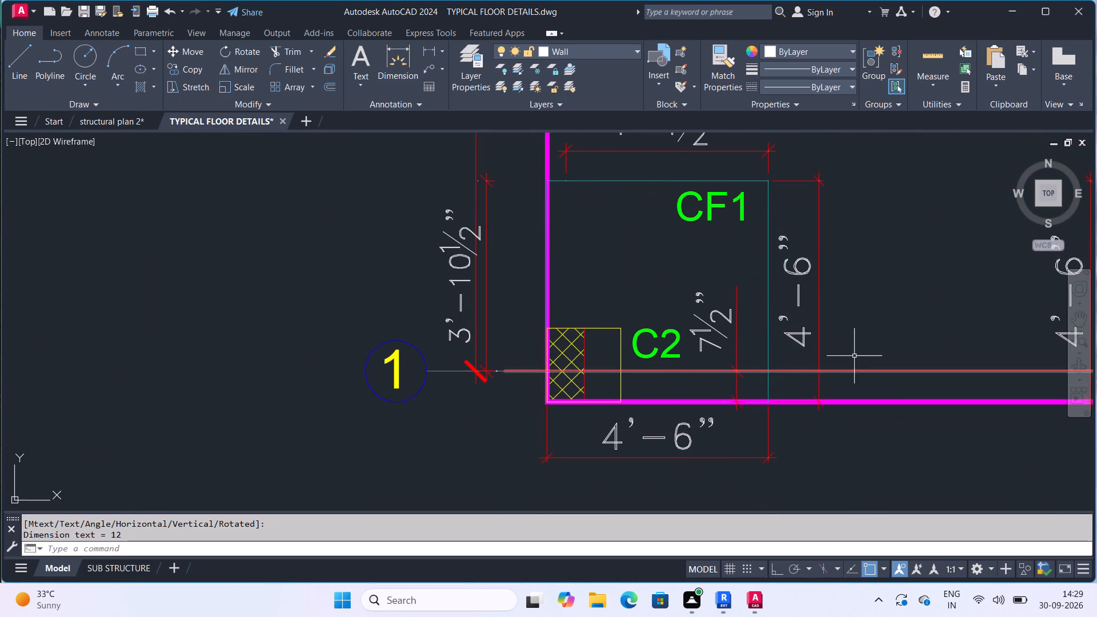
middle_click_drag(857, 352, 735, 364)
scroll(857, 351, "down", 2)
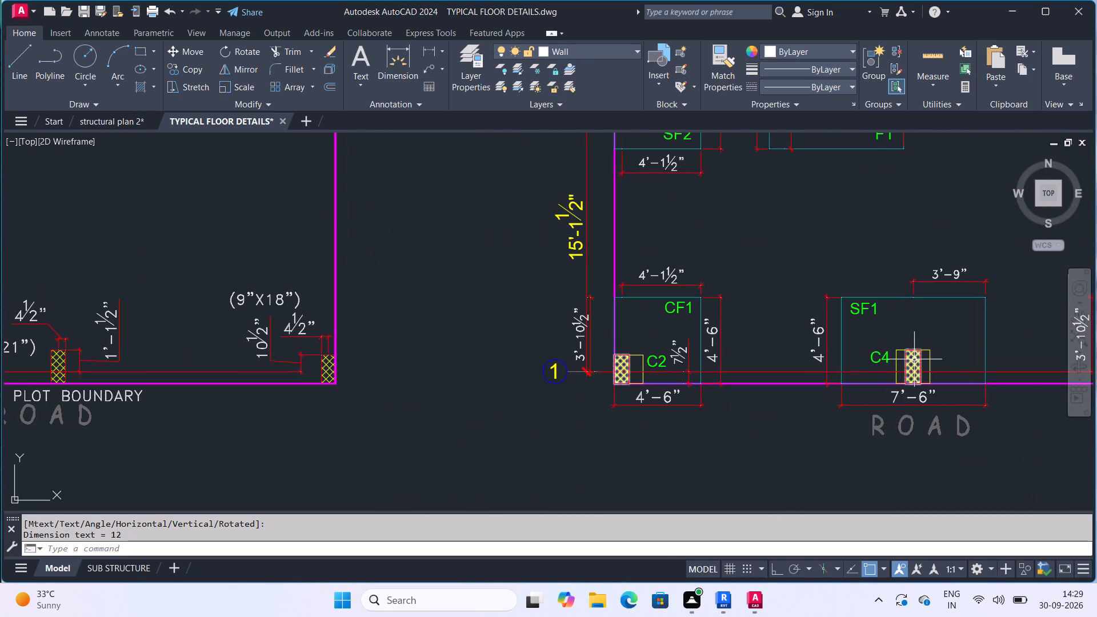
scroll(932, 355, "down", 3)
middle_click_drag(914, 352, 778, 452)
scroll(822, 293, "up", 1)
scroll(868, 317, "up", 2)
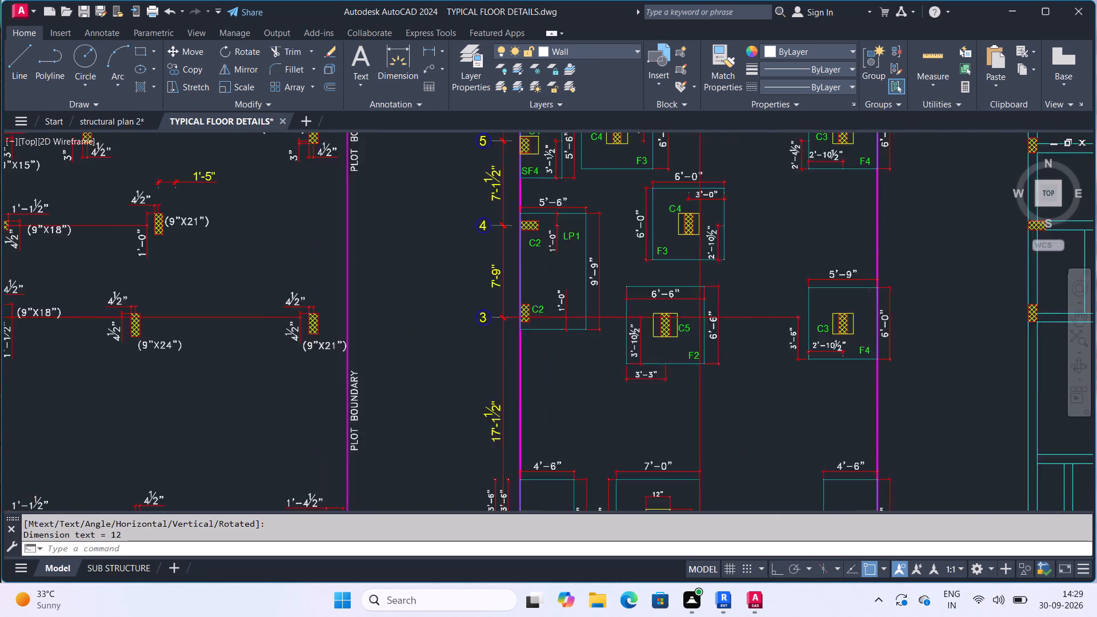
scroll(856, 314, "down", 1)
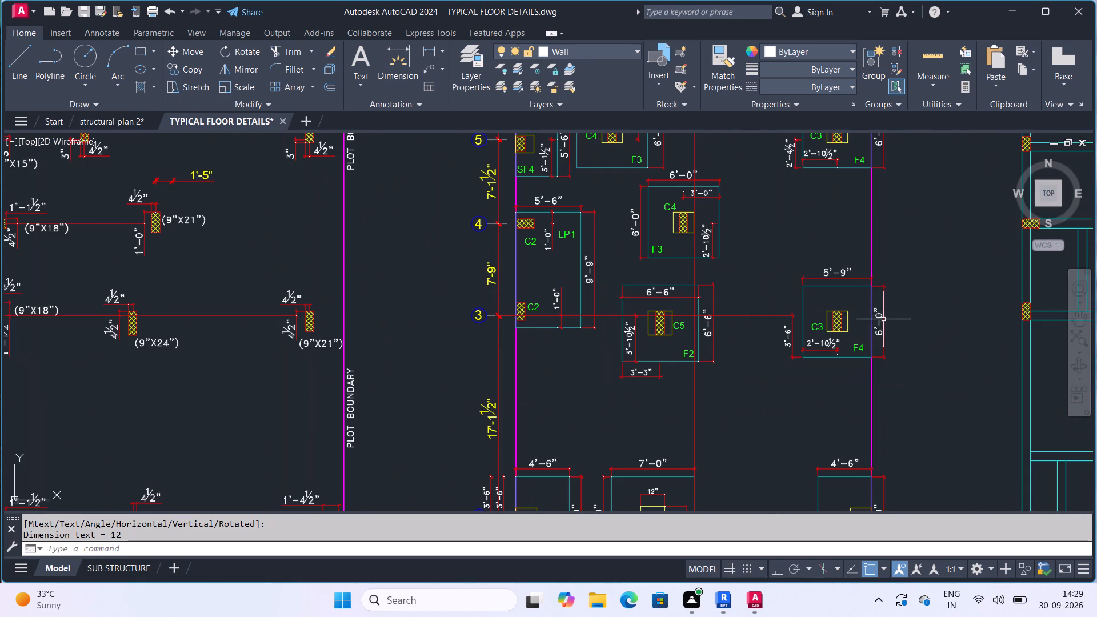
scroll(899, 320, "up", 1)
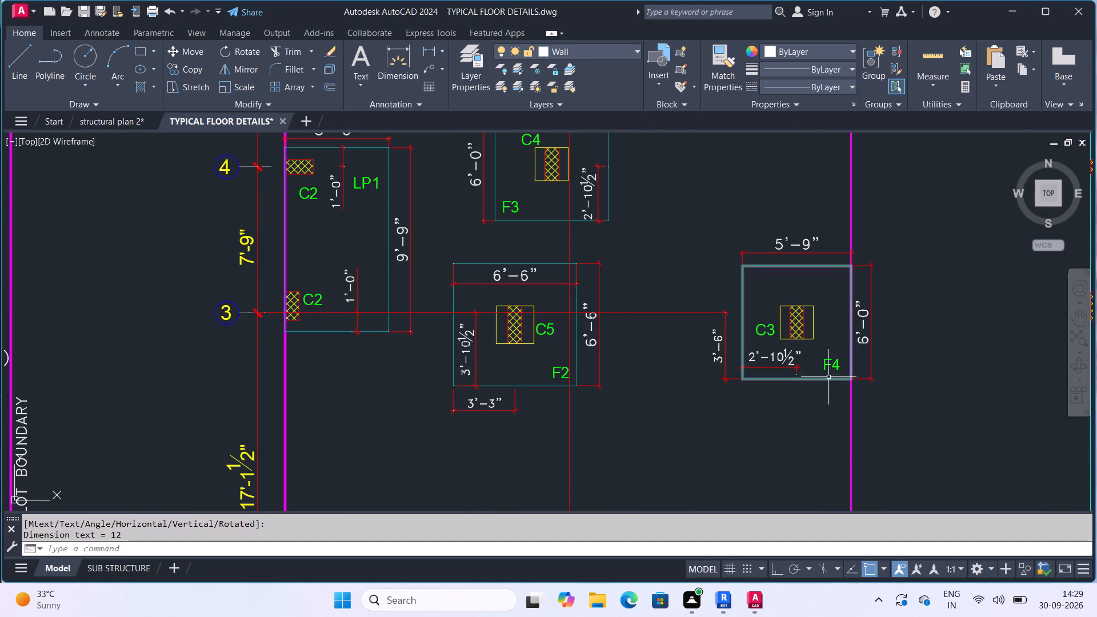
scroll(836, 374, "down", 2)
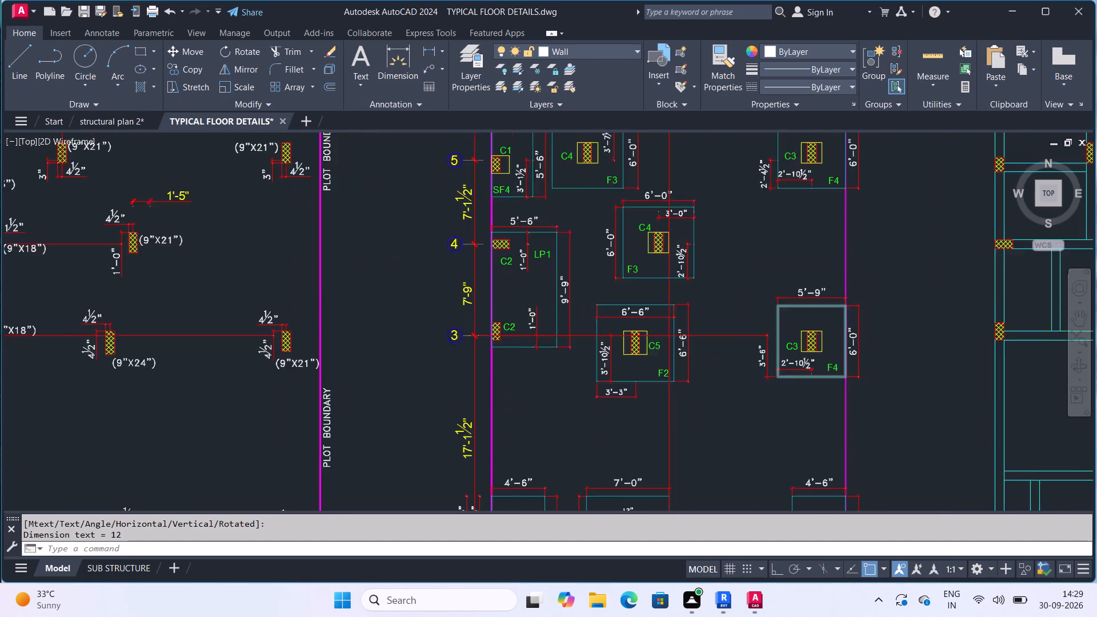
Examine the typical plans and sections of the isolated, shoe and corner footings for pedestal placement and X and Y directions.
scroll(718, 349, "down", 3)
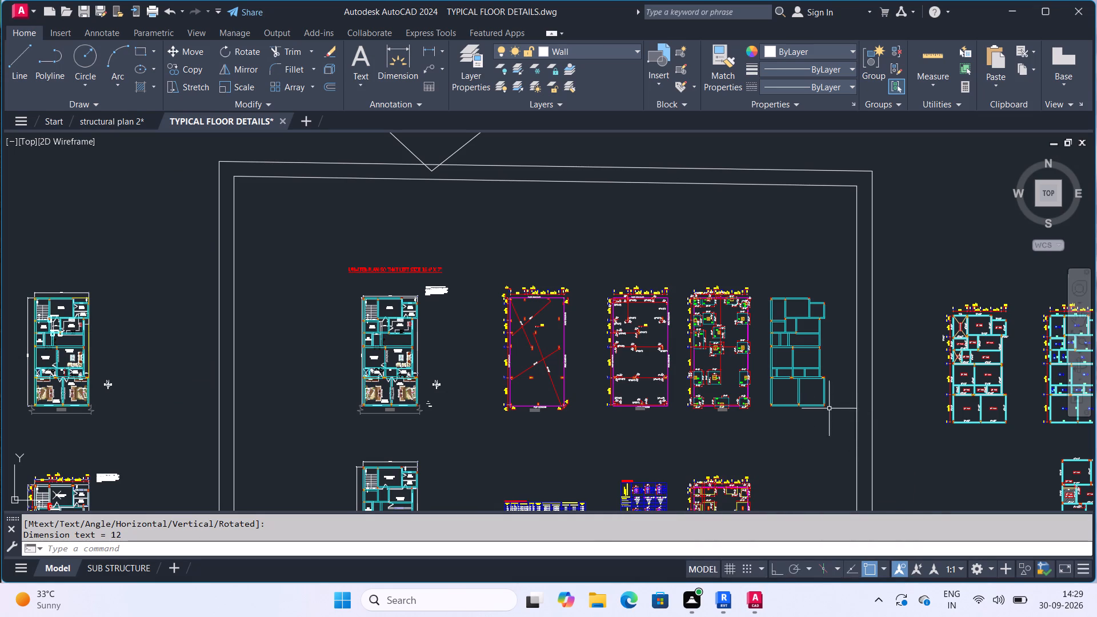
middle_click_drag(687, 354, 577, 265)
scroll(667, 343, "down", 2)
scroll(577, 265, "up", 1)
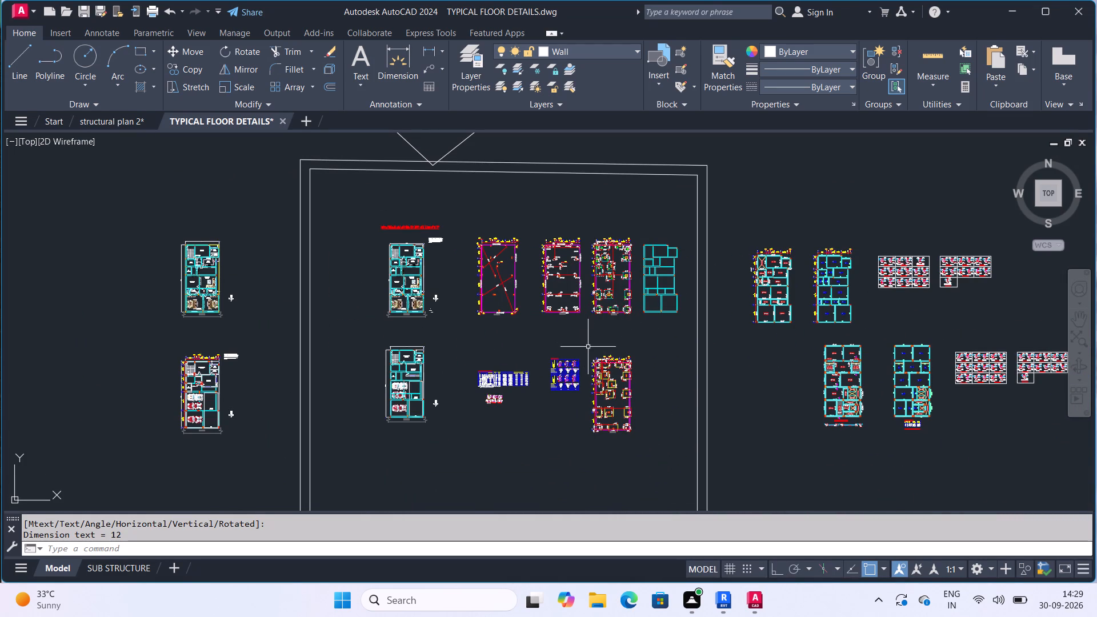
scroll(584, 355, "down", 1)
scroll(447, 411, "up", 3)
middle_click_drag(619, 384, 314, 423)
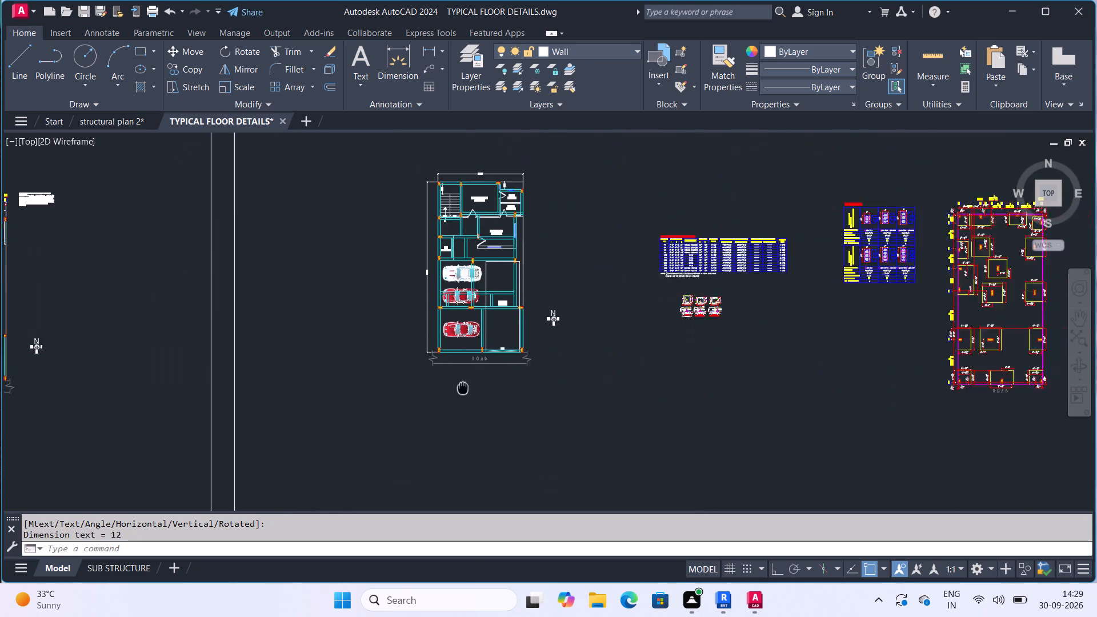
middle_click_drag(314, 423, 290, 431)
scroll(290, 431, "up", 3)
middle_click_drag(557, 304, 538, 532)
scroll(452, 406, "up", 4)
middle_click_drag(441, 402, 846, 128)
scroll(706, 247, "down", 1)
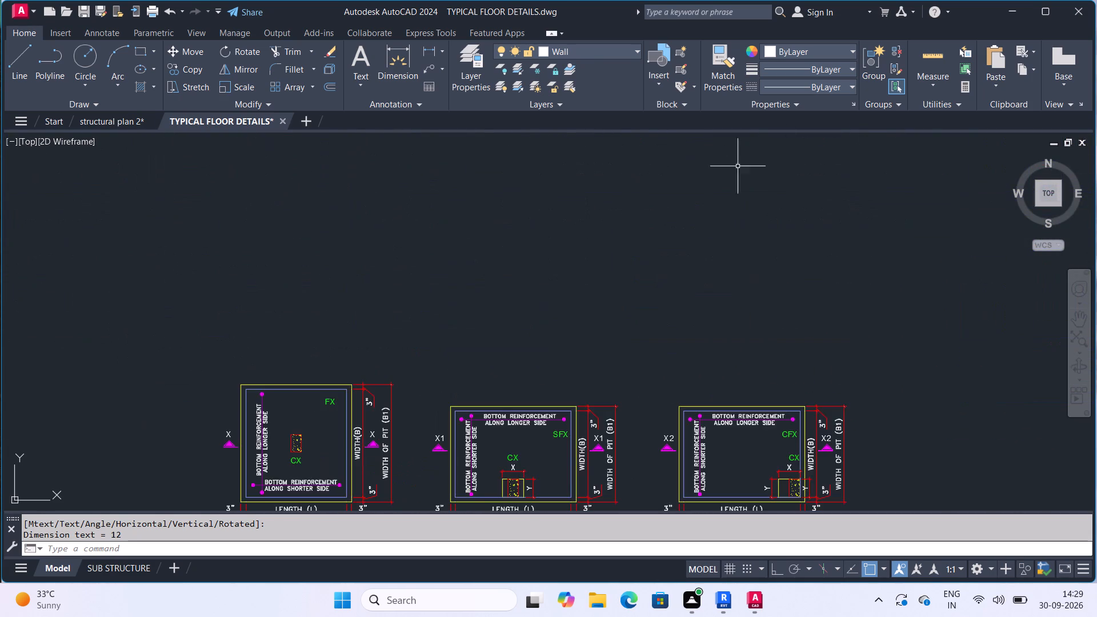
scroll(558, 455, "up", 1)
middle_click_drag(564, 435, 570, 272)
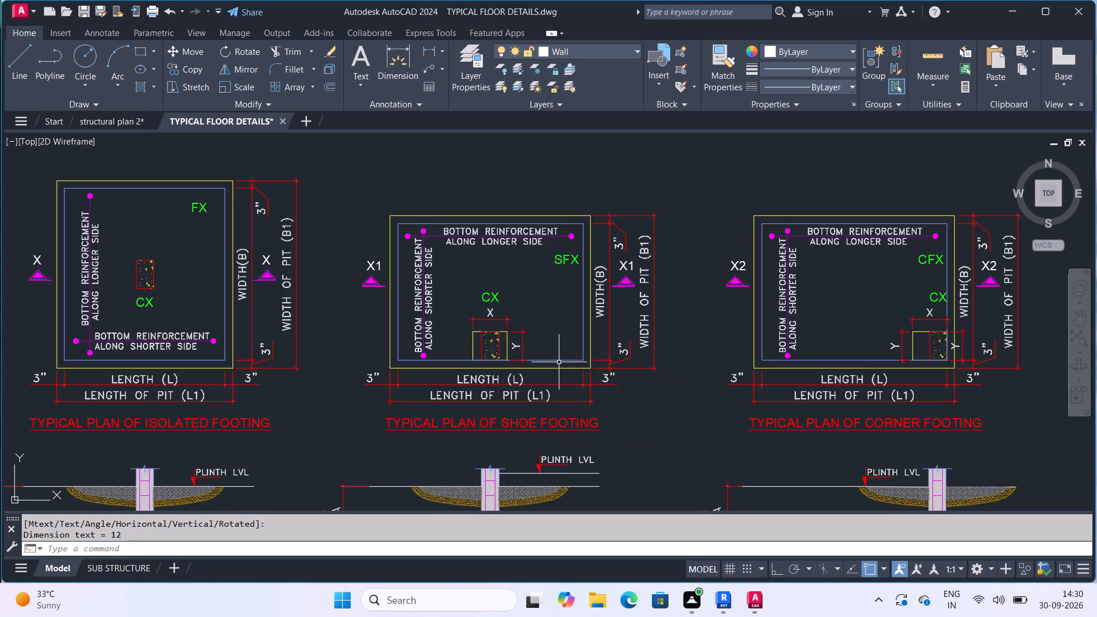
scroll(547, 364, "down", 2)
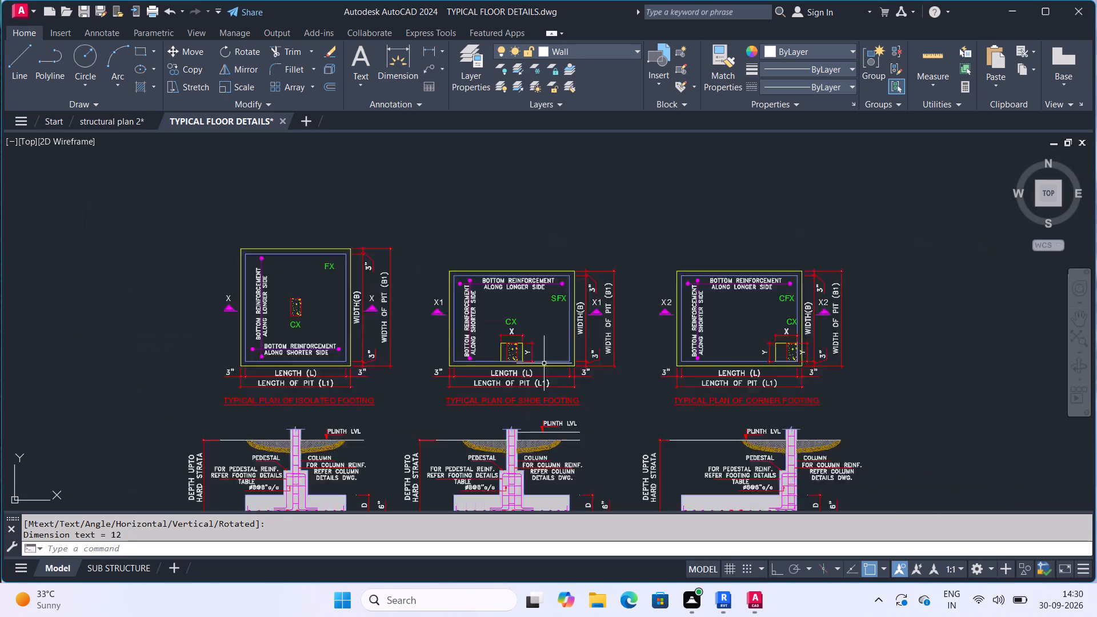
scroll(707, 376, "up", 1)
middle_click_drag(660, 421, 675, 279)
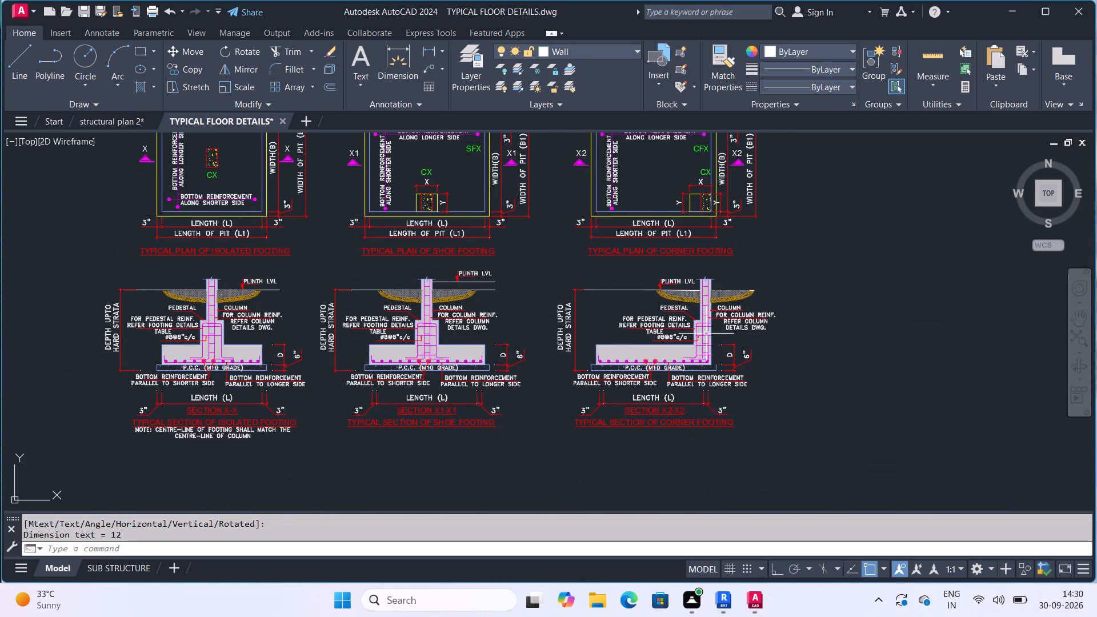
Examine the typical sections and plans of the isolated, shoe and corner footings for pedestal, footing depth, P.C.C. and bottom reinforcement.
scroll(676, 336, "up", 1)
middle_click_drag(422, 366, 808, 246)
scroll(576, 291, "up", 1)
middle_click_drag(571, 295, 606, 368)
scroll(572, 305, "down", 1)
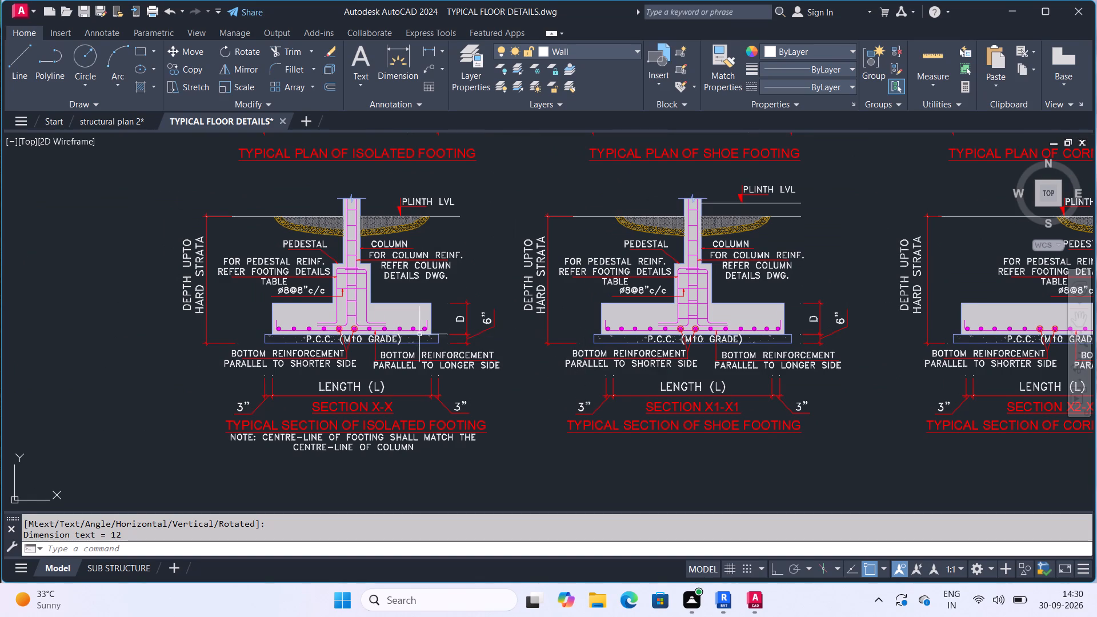
scroll(352, 270, "up", 2)
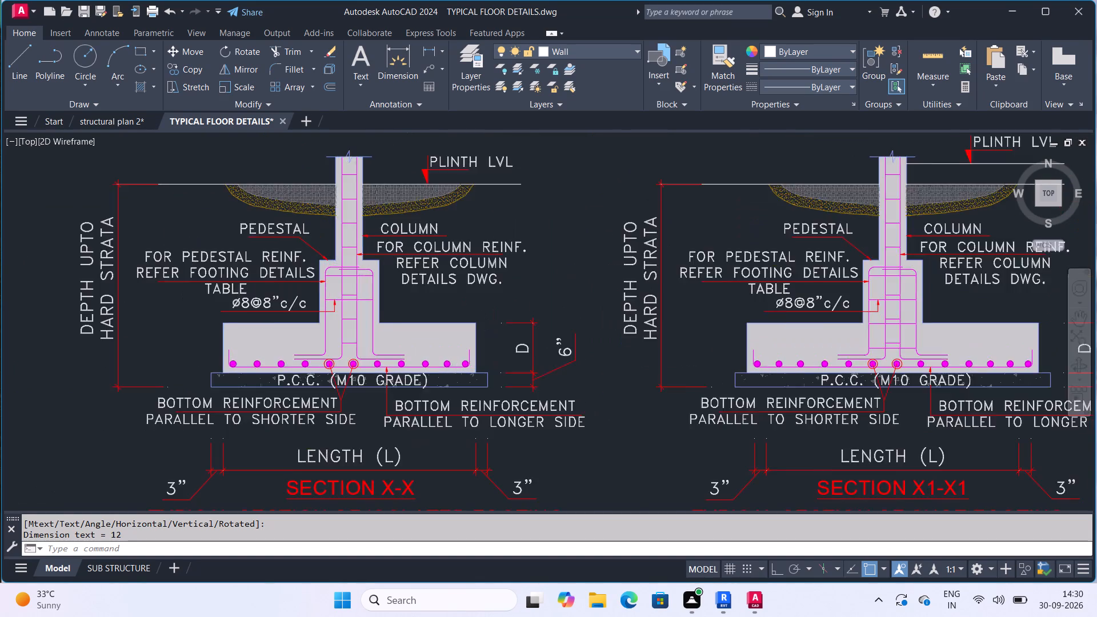
scroll(377, 270, "down", 1)
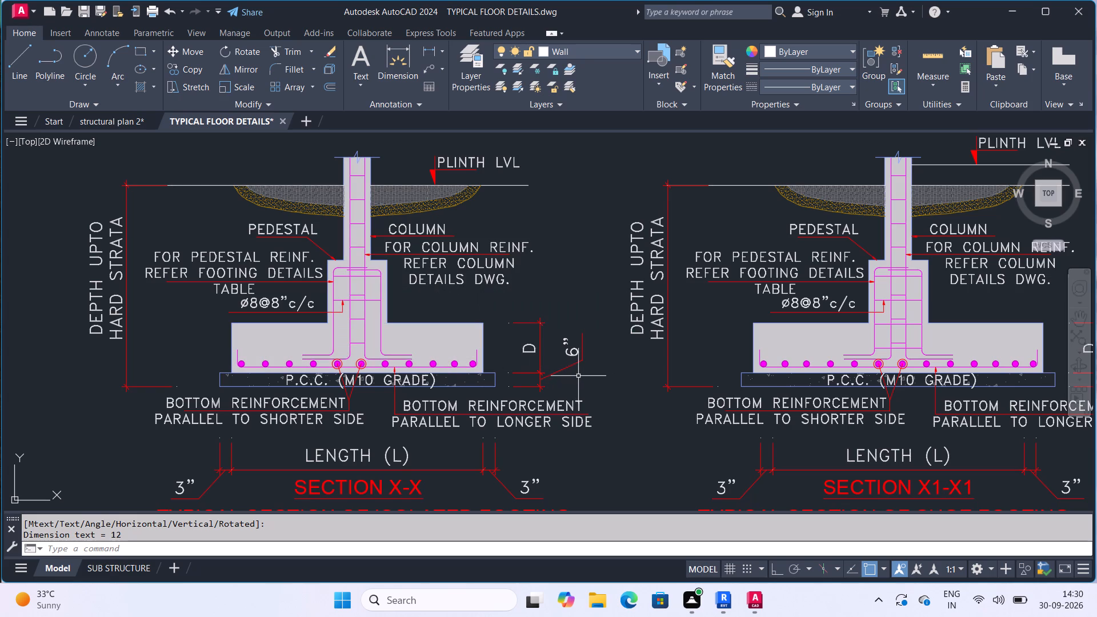
middle_click_drag(564, 370, 454, 251)
scroll(498, 316, "down", 1)
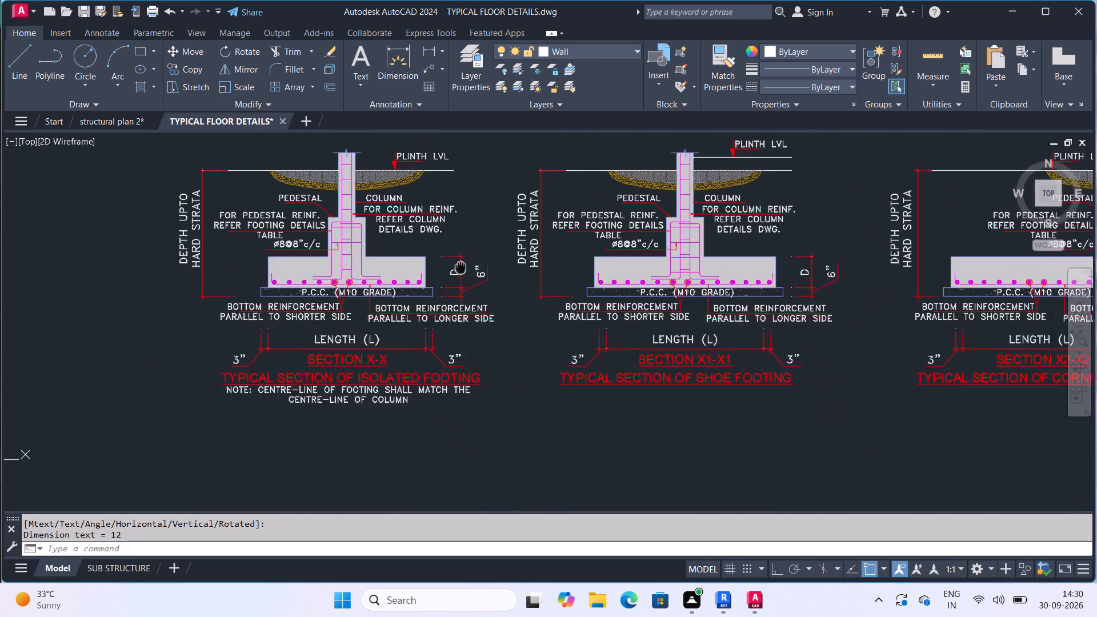
middle_click_drag(454, 251, 451, 227)
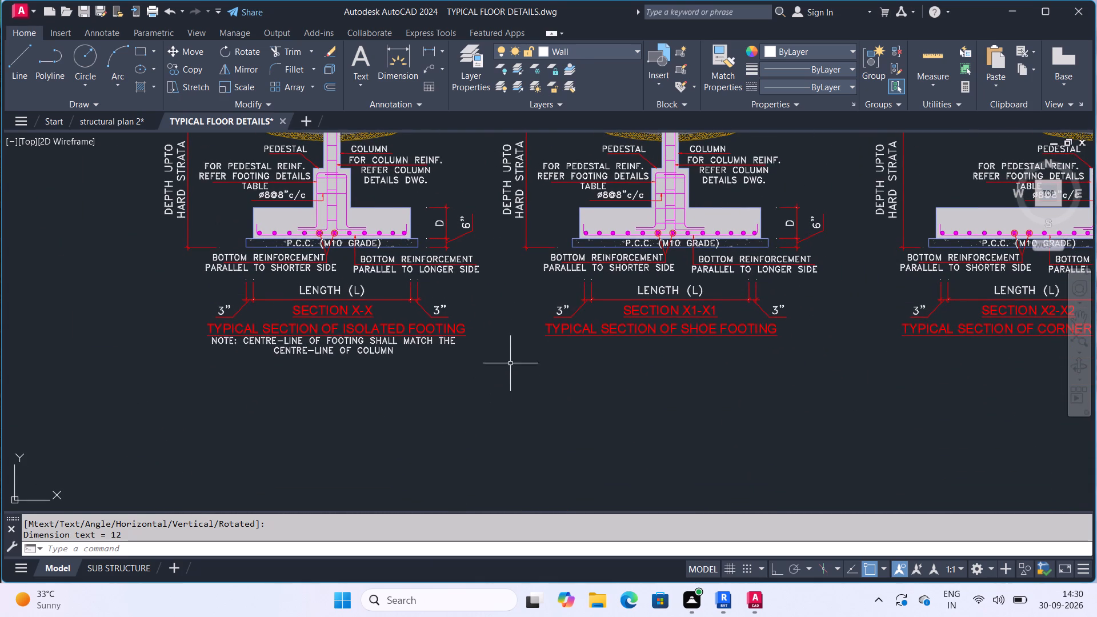
middle_click_drag(495, 319, 448, 467)
scroll(447, 466, "down", 1)
middle_click_drag(626, 362, 534, 337)
scroll(545, 344, "up", 1)
scroll(473, 339, "up", 1)
scroll(476, 347, "down", 2)
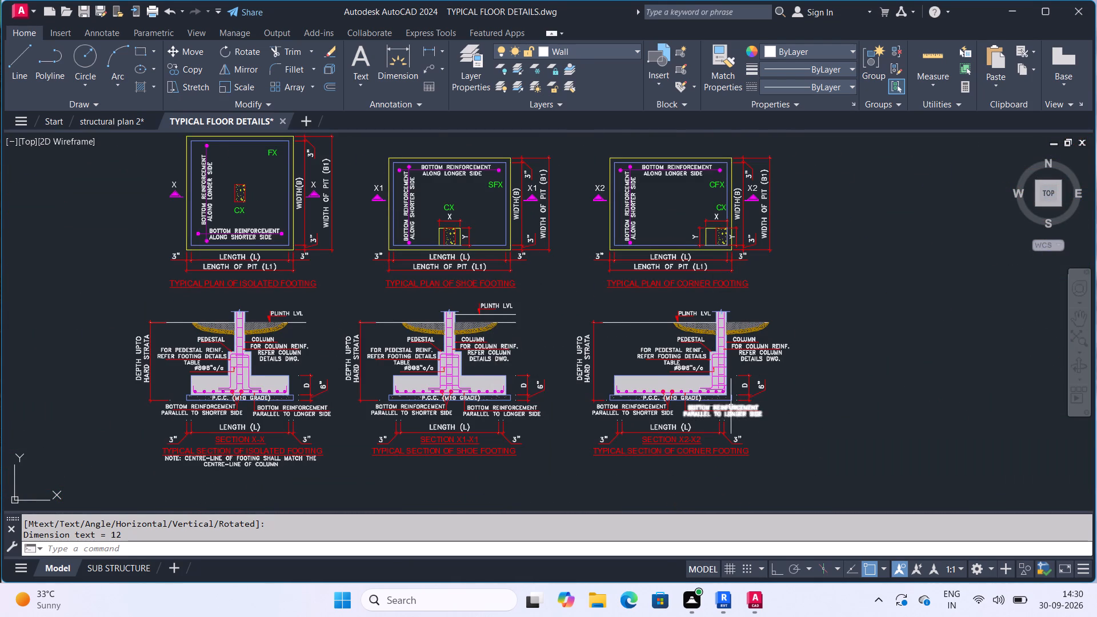
scroll(728, 405, "up", 1)
middle_click_drag(682, 231, 625, 323)
scroll(632, 327, "down", 1)
scroll(674, 293, "down", 3)
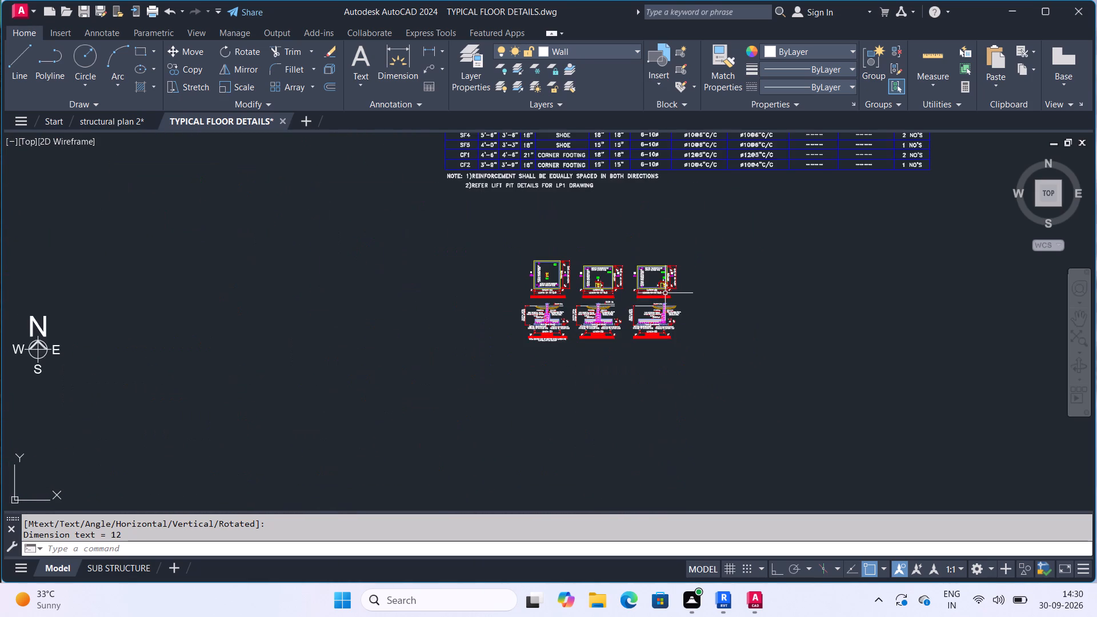
Survey the structural drawings from the footing details across the layouts to the beam cross-sections, including B07 (9"x18").
middle_click_drag(503, 171, 416, 300)
scroll(416, 301, "down", 1)
middle_click_drag(490, 253, 469, 272)
scroll(489, 254, "down", 3)
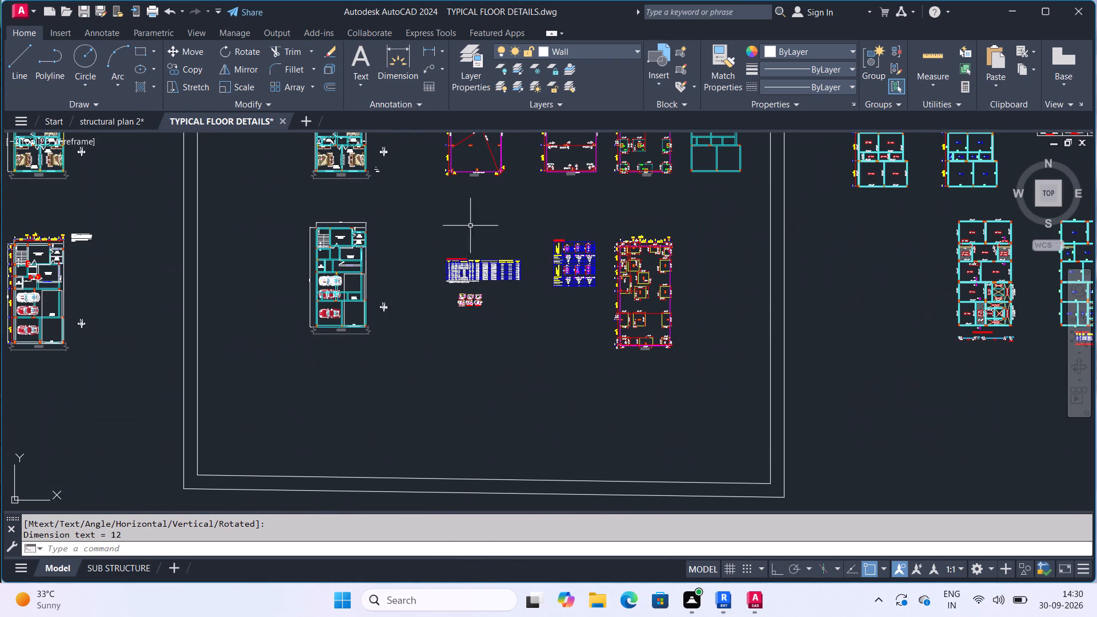
scroll(307, 241, "up", 2)
scroll(517, 250, "up", 1)
scroll(511, 251, "down", 1)
middle_click_drag(430, 370, 407, 426)
scroll(497, 277, "down", 3)
middle_click_drag(438, 319, 402, 363)
middle_click_drag(519, 306, 484, 318)
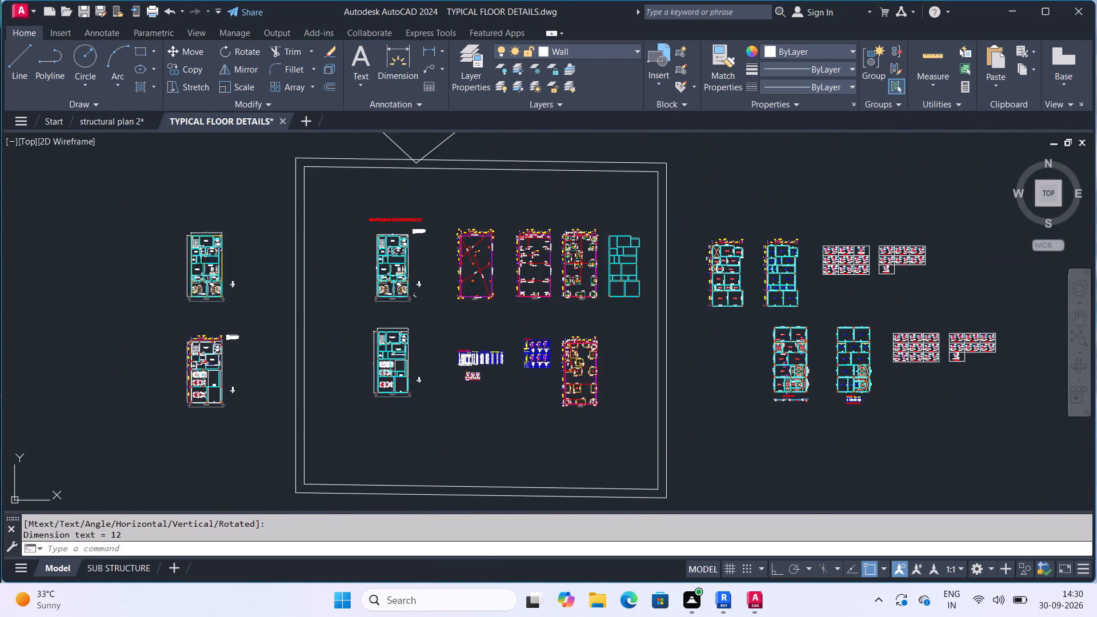
middle_click_drag(484, 318, 446, 334)
scroll(446, 334, "up", 3)
middle_click_drag(451, 259, 402, 304)
scroll(422, 287, "down", 2)
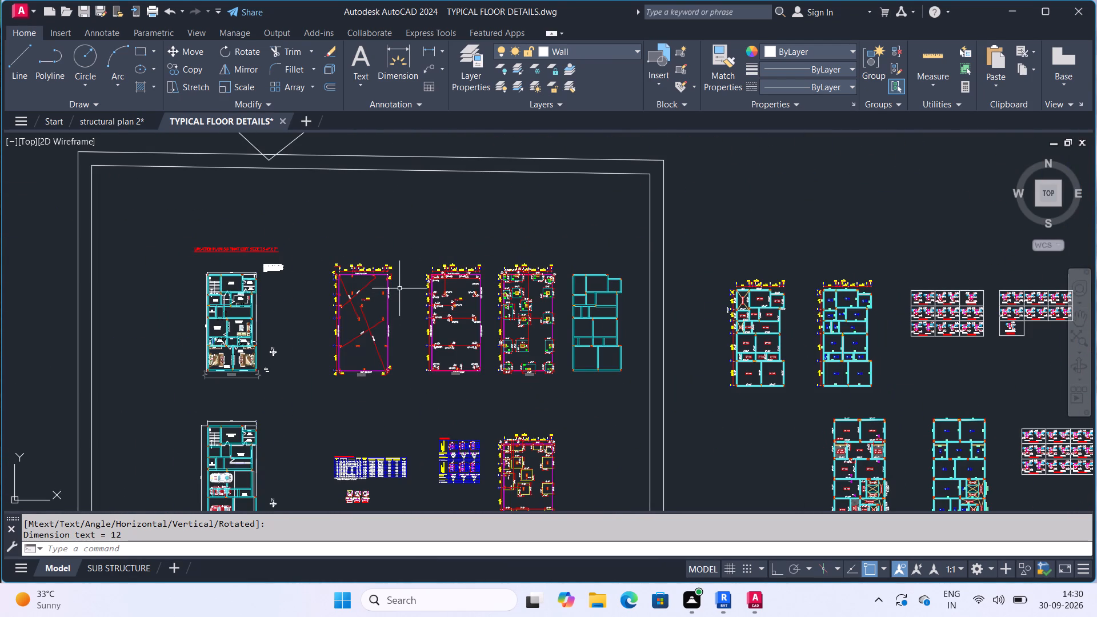
scroll(511, 307, "up", 3)
middle_click_drag(566, 310, 427, 297)
scroll(451, 310, "down", 2)
scroll(659, 328, "up", 1)
middle_click_drag(641, 328, 427, 316)
scroll(431, 332, "down", 1)
scroll(813, 316, "down", 3)
scroll(810, 318, "up", 3)
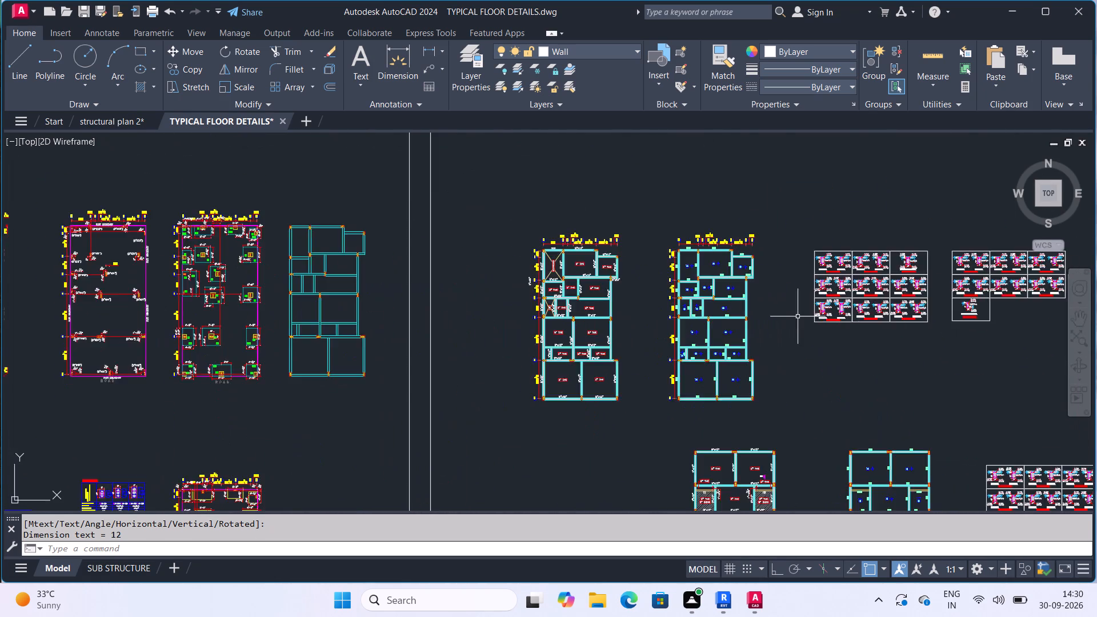
scroll(884, 317, "up", 5)
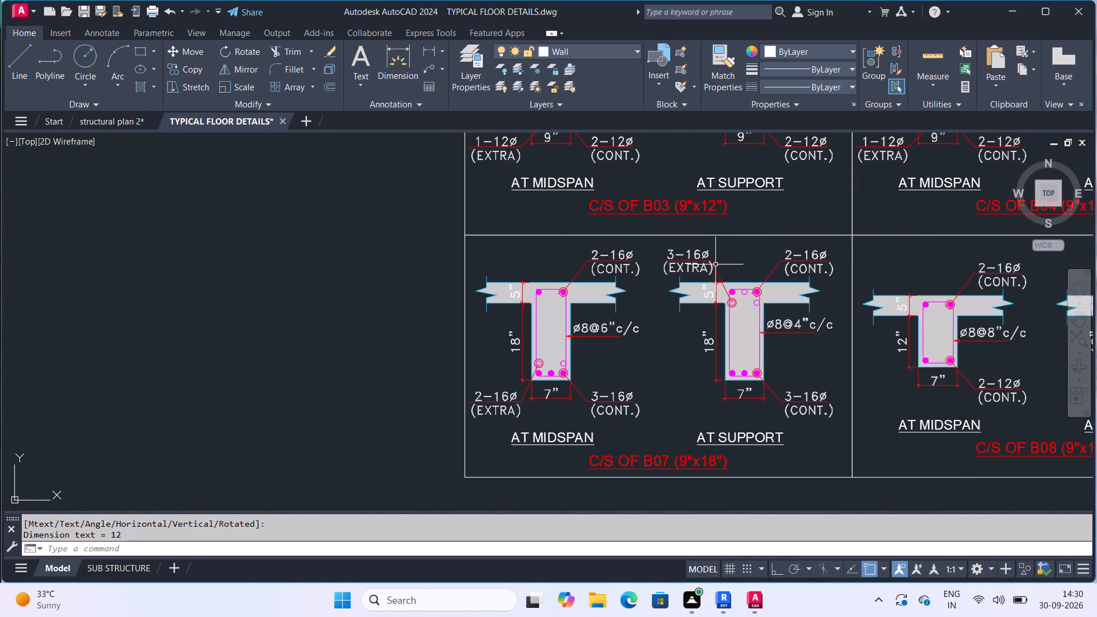
scroll(711, 259, "down", 4)
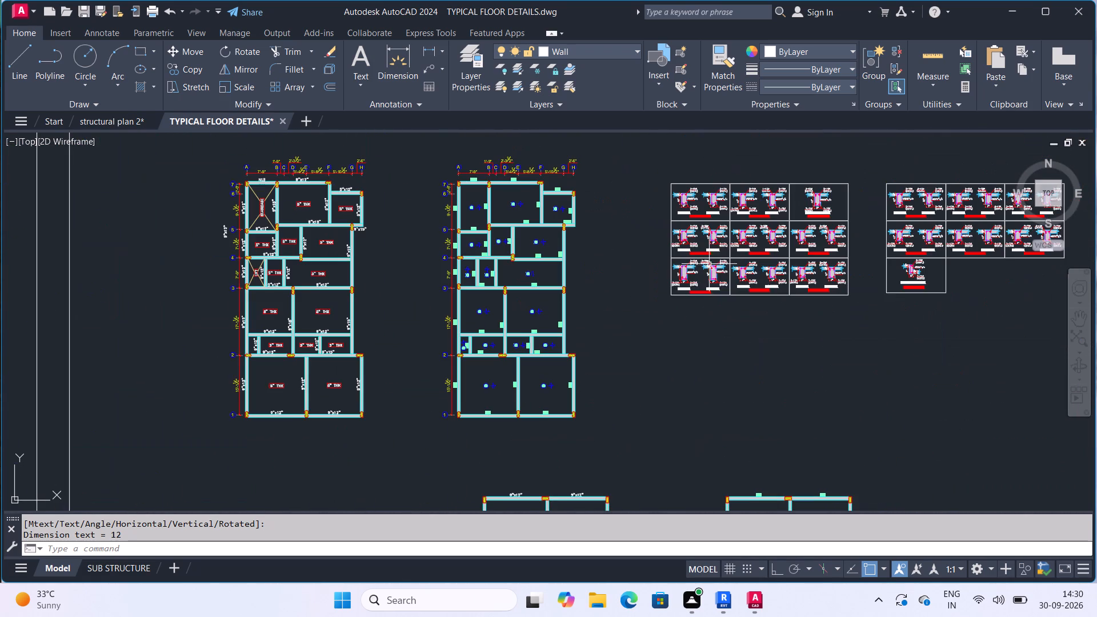
Compare the column layout with the labelled footing layout, inspecting column C4's pedestal in footing F3.
scroll(732, 264, "down", 4)
scroll(503, 243, "up", 2)
scroll(597, 263, "up", 3)
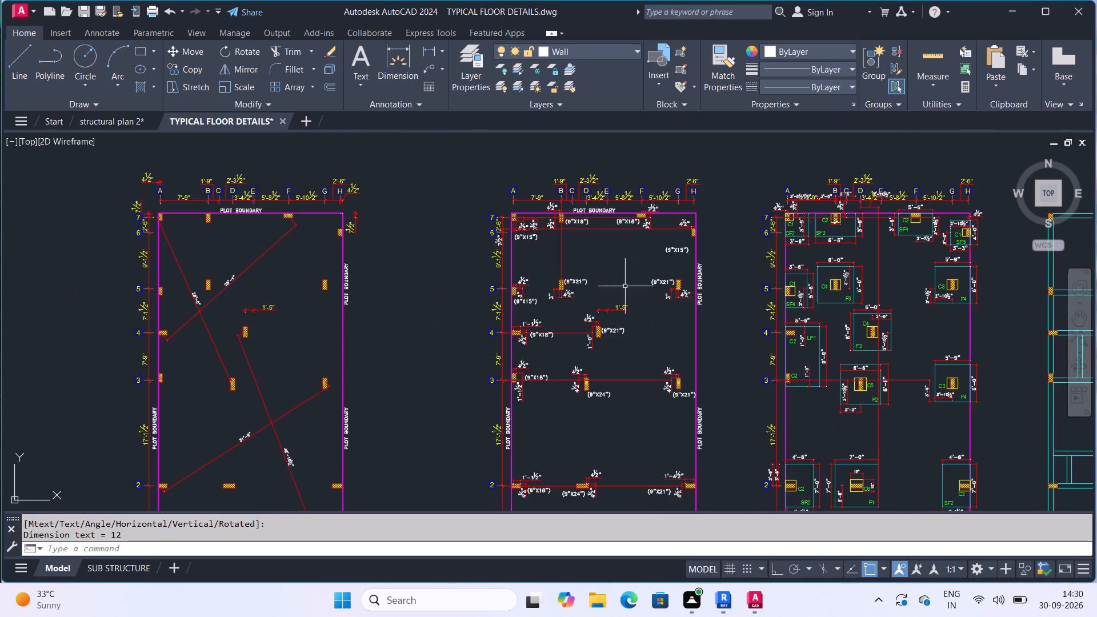
middle_click_drag(719, 316, 505, 253)
scroll(522, 254, "down", 2)
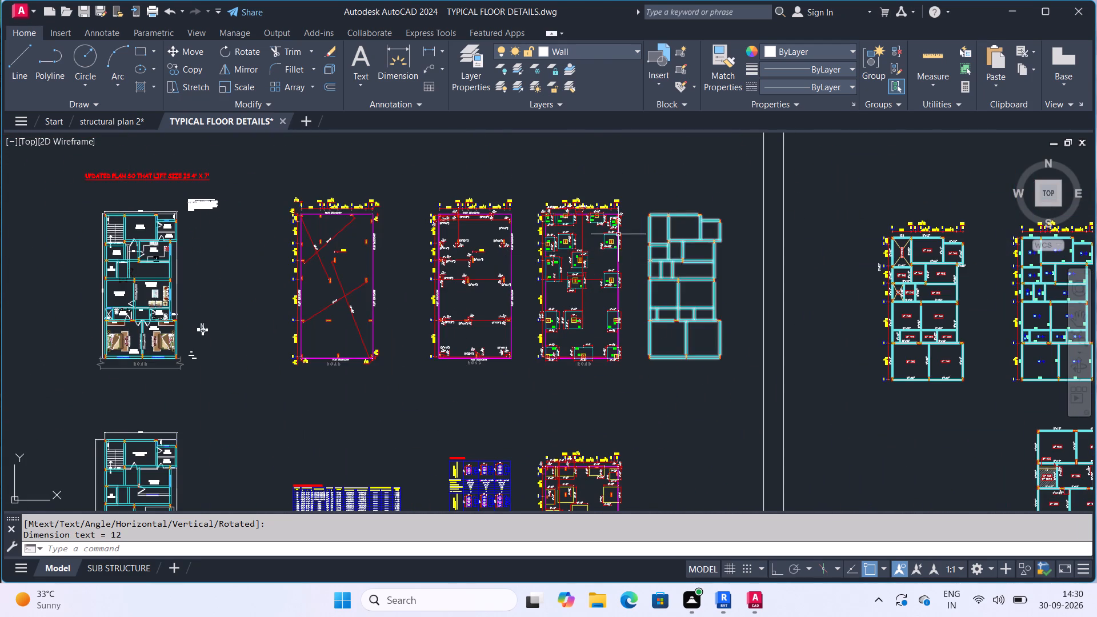
scroll(600, 235, "up", 2)
scroll(533, 310, "up", 4)
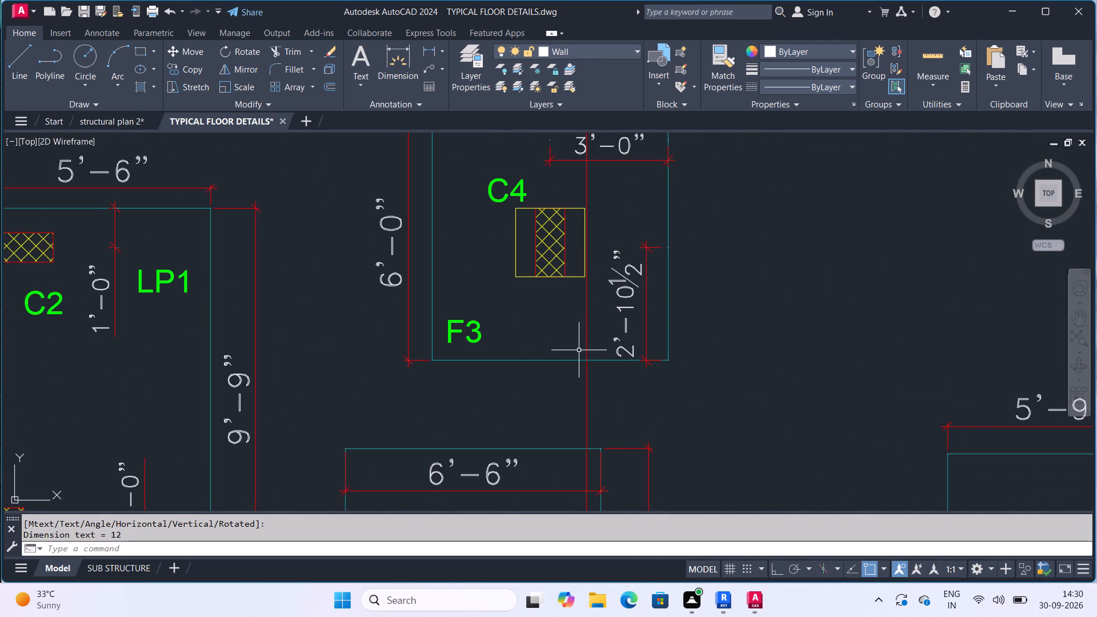
scroll(579, 361, "down", 5)
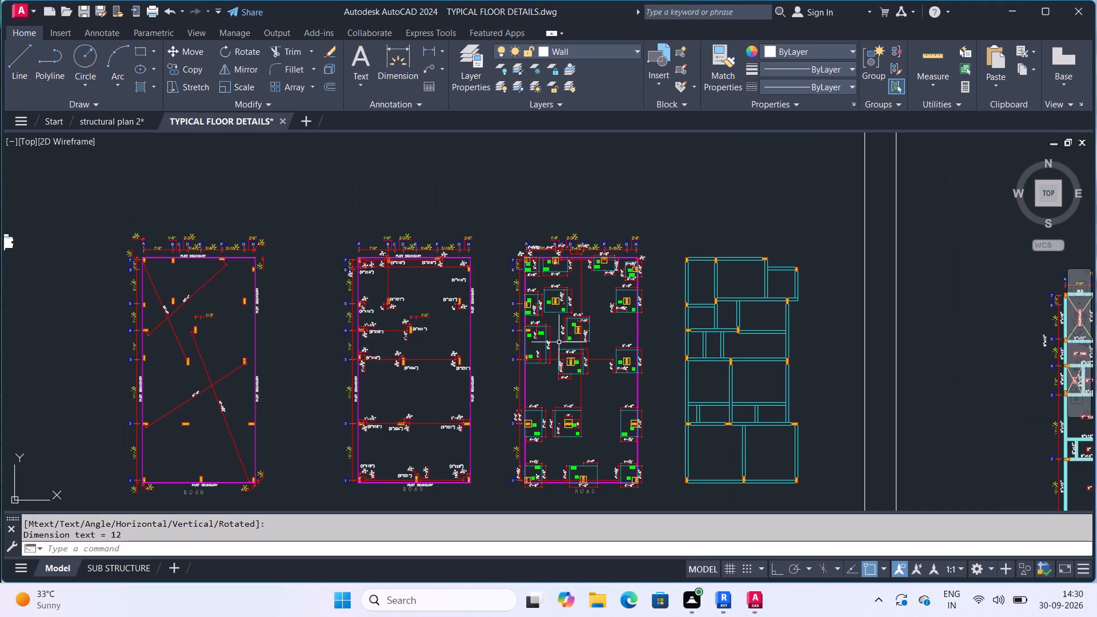
Review the isolated footing schedule for footing sizes, types, pedestal X and Y sizes and reinforcement.
middle_click_drag(431, 352, 805, 83)
scroll(534, 245, "down", 1)
scroll(471, 243, "down", 4)
scroll(363, 279, "up", 4)
middle_click_drag(778, 294, 713, 306)
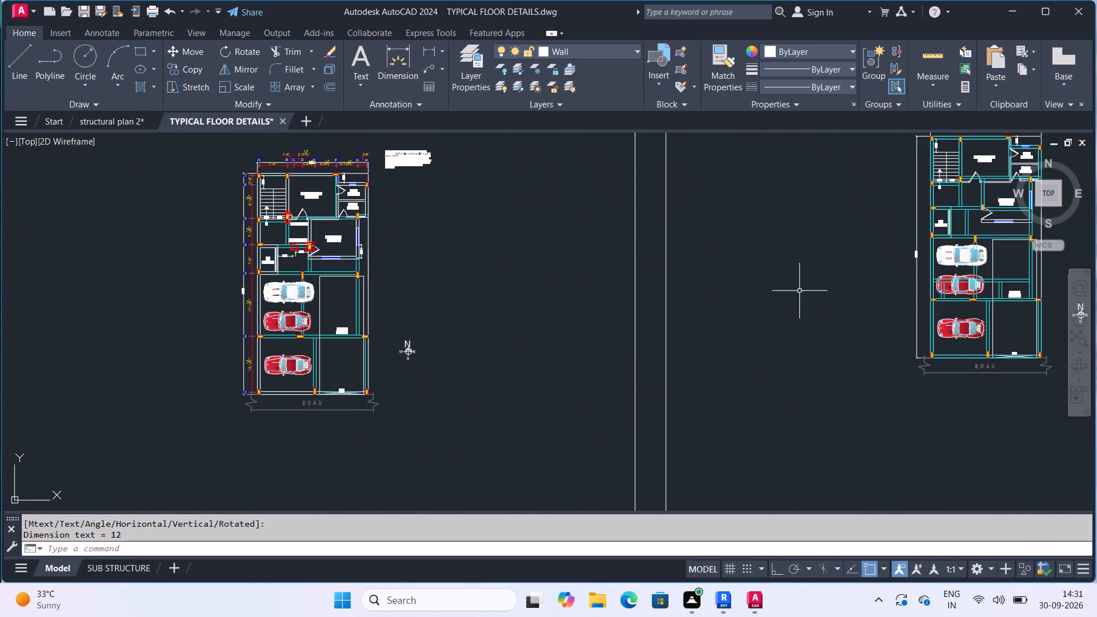
middle_click_drag(713, 306, 392, 320)
scroll(515, 323, "down", 1)
scroll(754, 286, "up", 1)
scroll(698, 254, "up", 4)
scroll(782, 328, "up", 1)
middle_click_drag(770, 334, 544, 290)
scroll(539, 286, "down", 2)
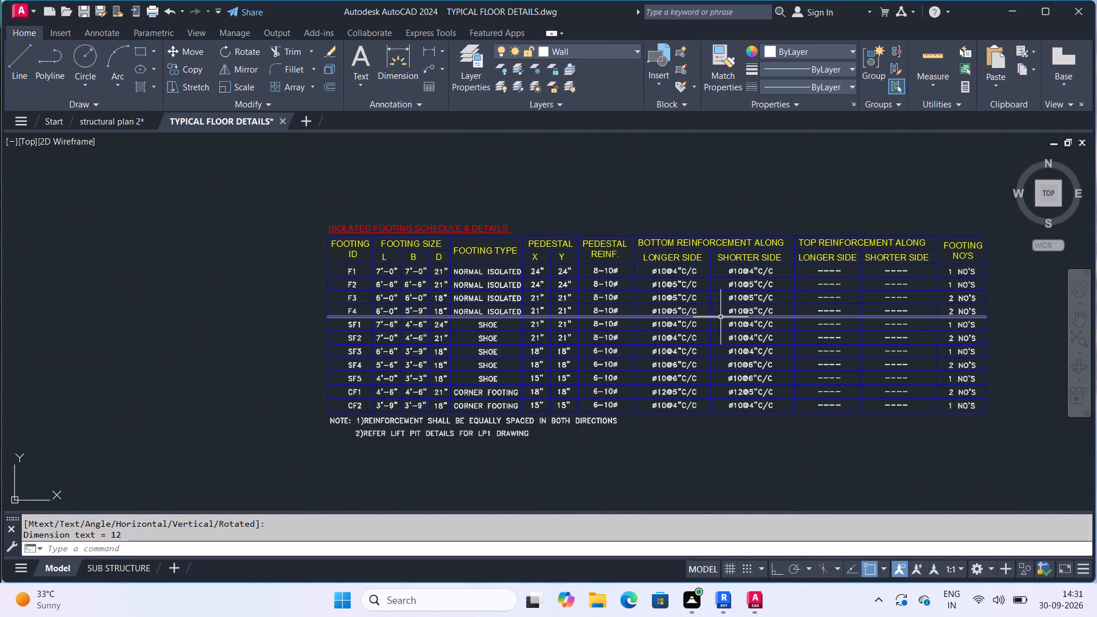
Inspect the footings and pedestals on grid lines 1 to 3 of the labelled footing layout, including CF1, SF1, F1 and F2.
middle_click_drag(722, 322, 281, 344)
scroll(674, 338, "down", 3)
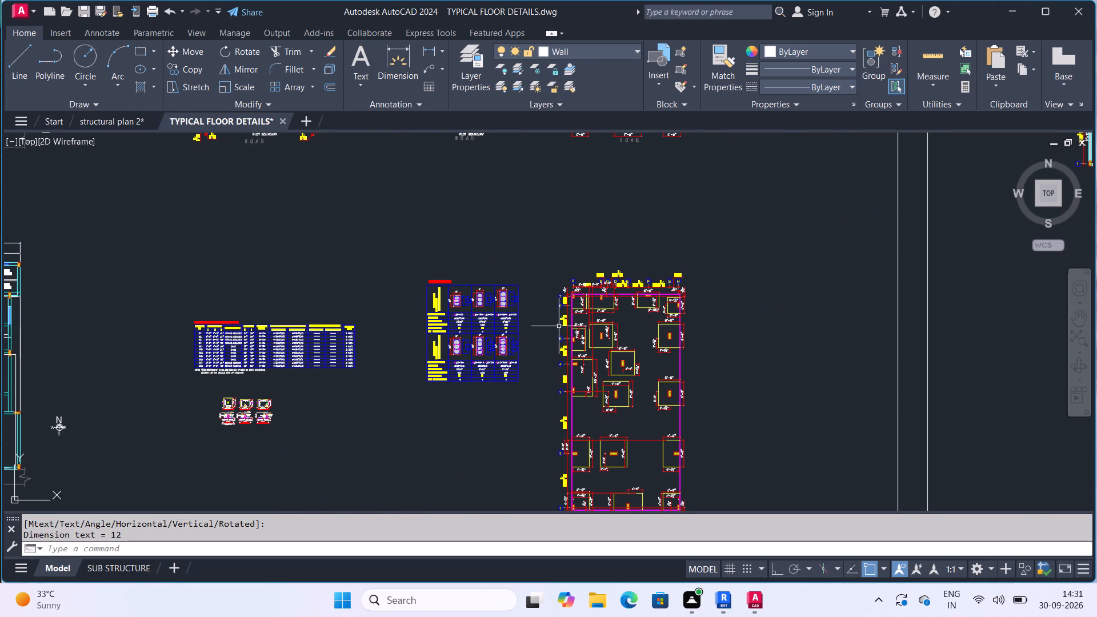
scroll(123, 337, "up", 2)
scroll(505, 356, "up", 2)
scroll(626, 334, "down", 3)
middle_click_drag(701, 319, 282, 396)
scroll(533, 347, "down", 4)
scroll(365, 314, "up", 3)
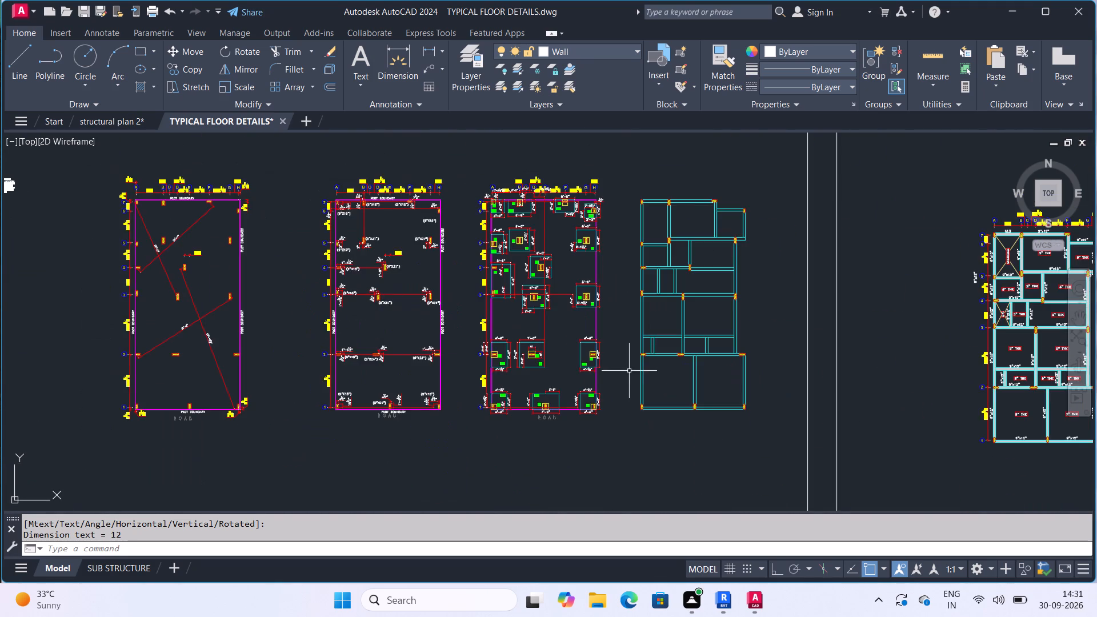
scroll(515, 415, "up", 4)
middle_click_drag(672, 384, 456, 386)
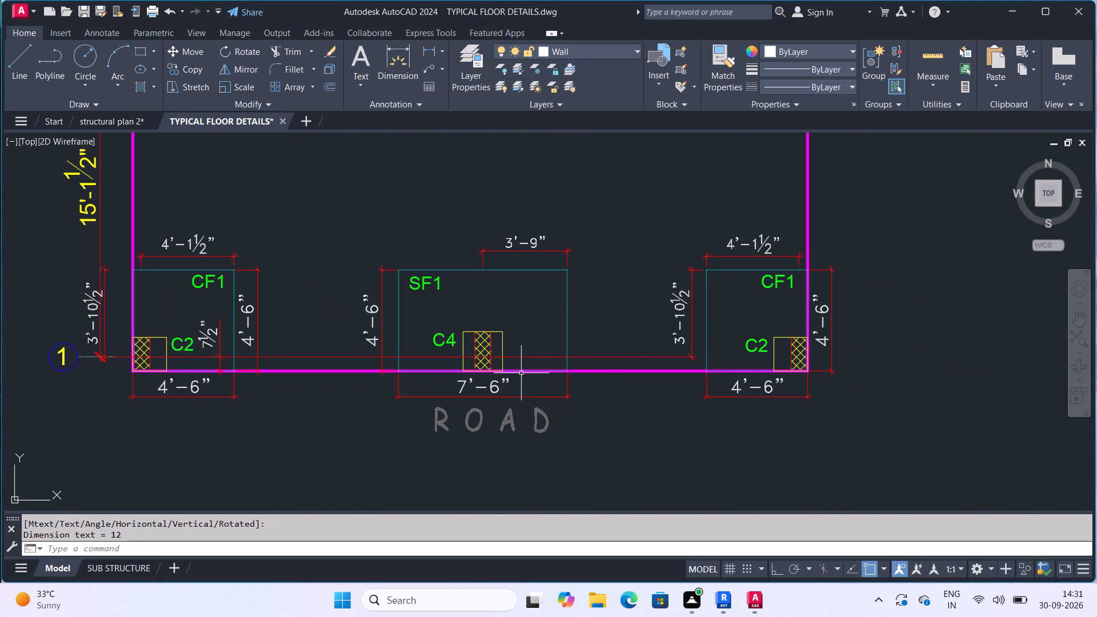
middle_click_drag(648, 356, 647, 403)
scroll(646, 382, "down", 1)
scroll(639, 312, "down", 1)
middle_click_drag(646, 339, 680, 433)
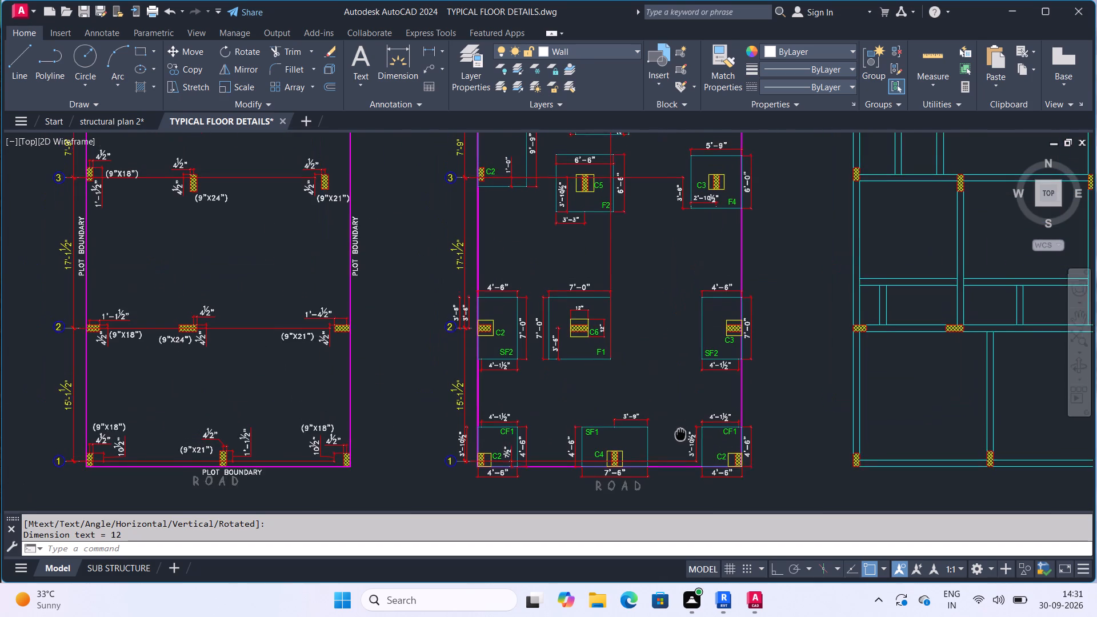
middle_click_drag(680, 433, 675, 437)
scroll(676, 436, "down", 1)
scroll(646, 307, "up", 2)
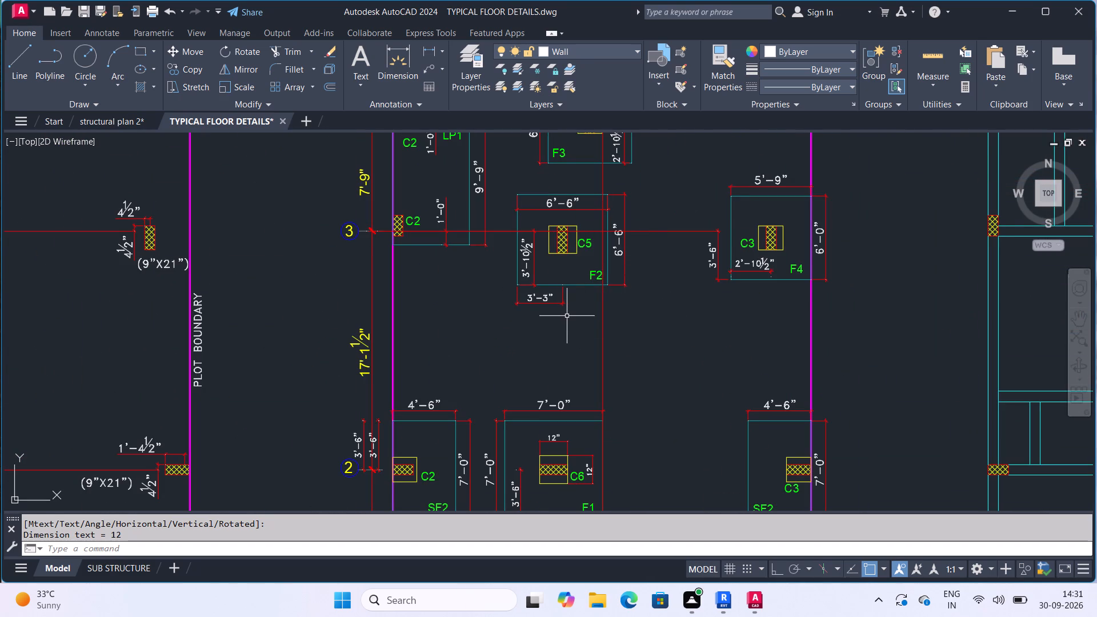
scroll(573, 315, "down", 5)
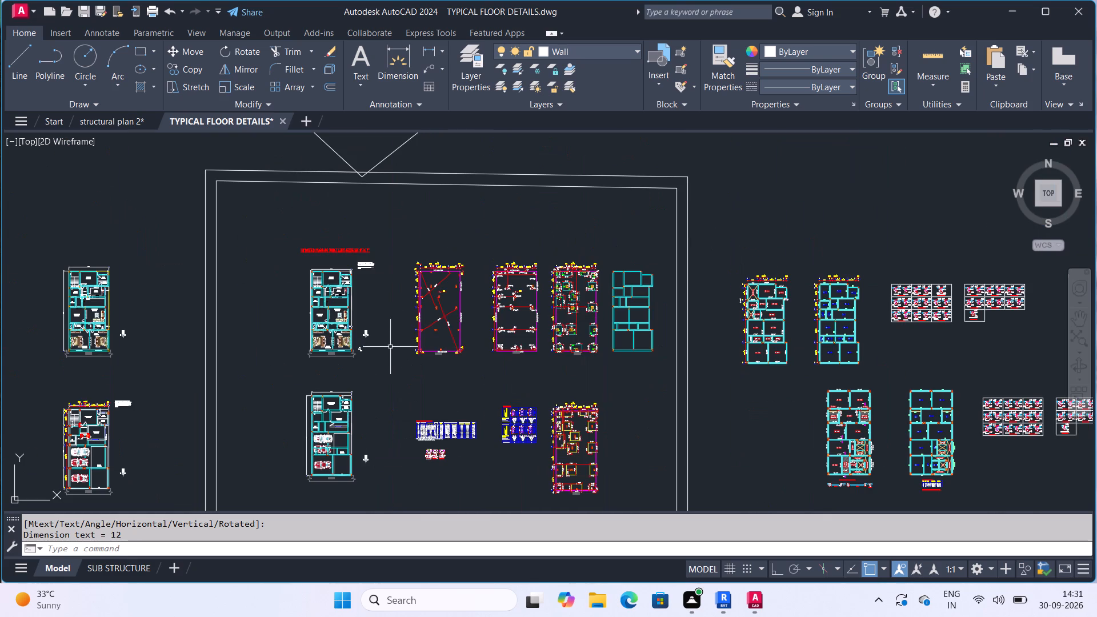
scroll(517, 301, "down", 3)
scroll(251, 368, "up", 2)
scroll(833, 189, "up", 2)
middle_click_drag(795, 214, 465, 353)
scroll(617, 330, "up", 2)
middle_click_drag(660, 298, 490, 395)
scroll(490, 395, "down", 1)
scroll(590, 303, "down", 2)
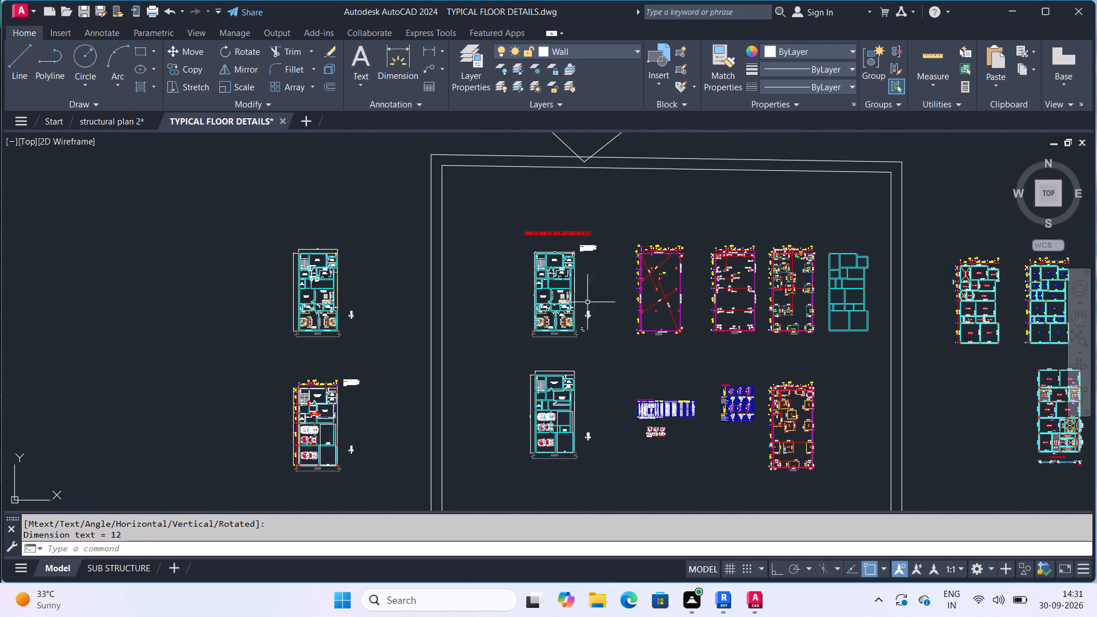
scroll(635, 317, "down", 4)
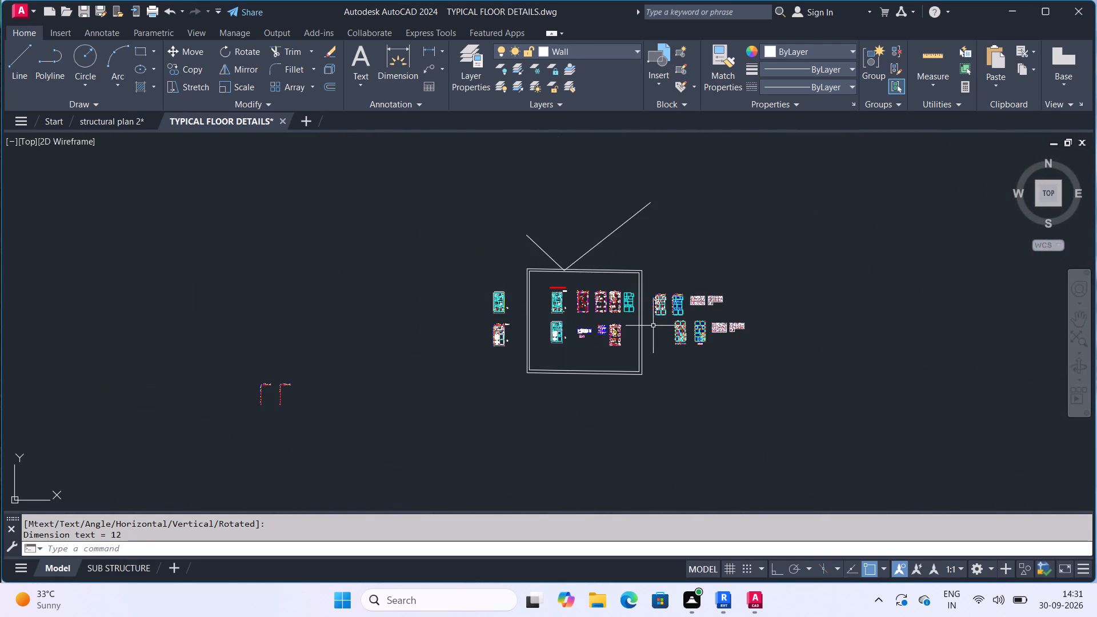
Examine the beam cross-sections beside the lower beam layout for sizes and reinforcement at midspan and support.
scroll(650, 324, "down", 4)
scroll(651, 320, "up", 11)
middle_click_drag(858, 348, 444, 387)
scroll(740, 379, "down", 3)
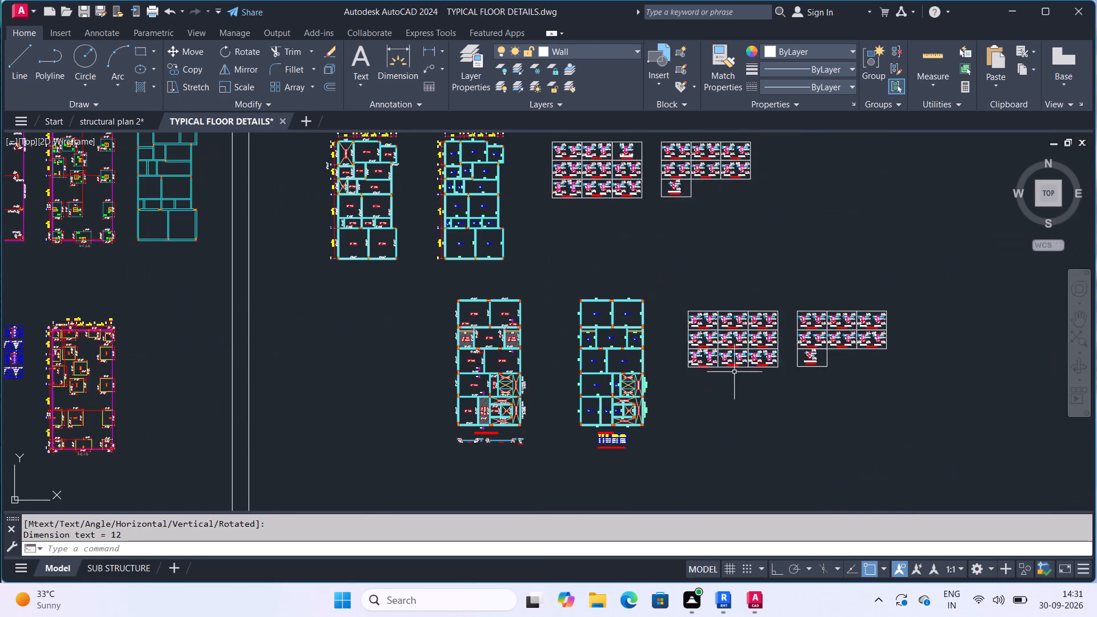
scroll(740, 364, "up", 4)
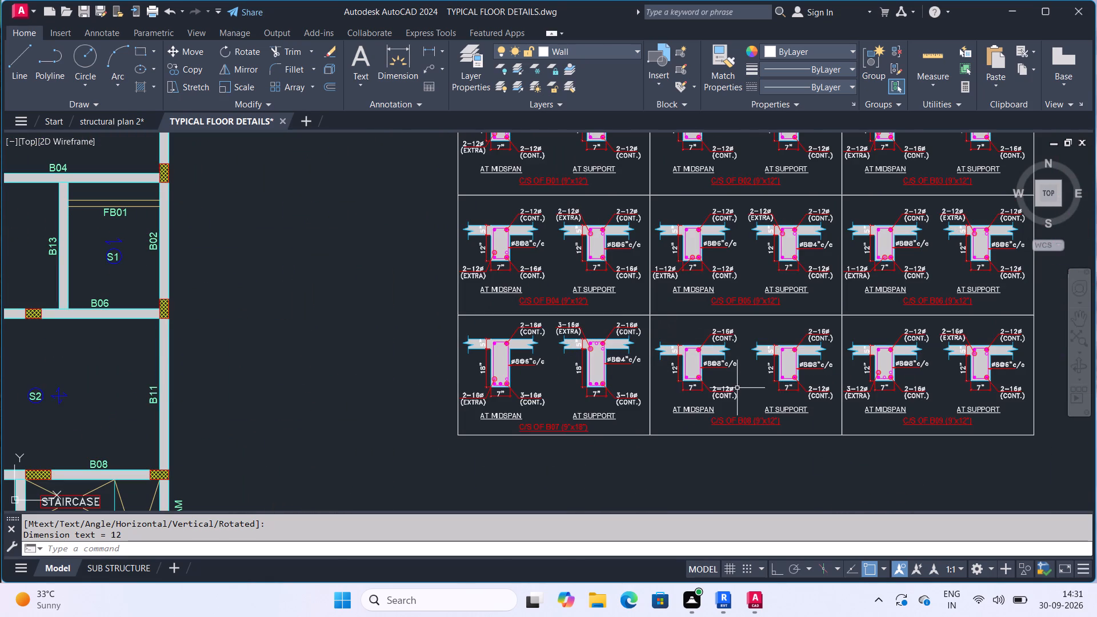
middle_click_drag(622, 254, 700, 389)
scroll(672, 357, "down", 3)
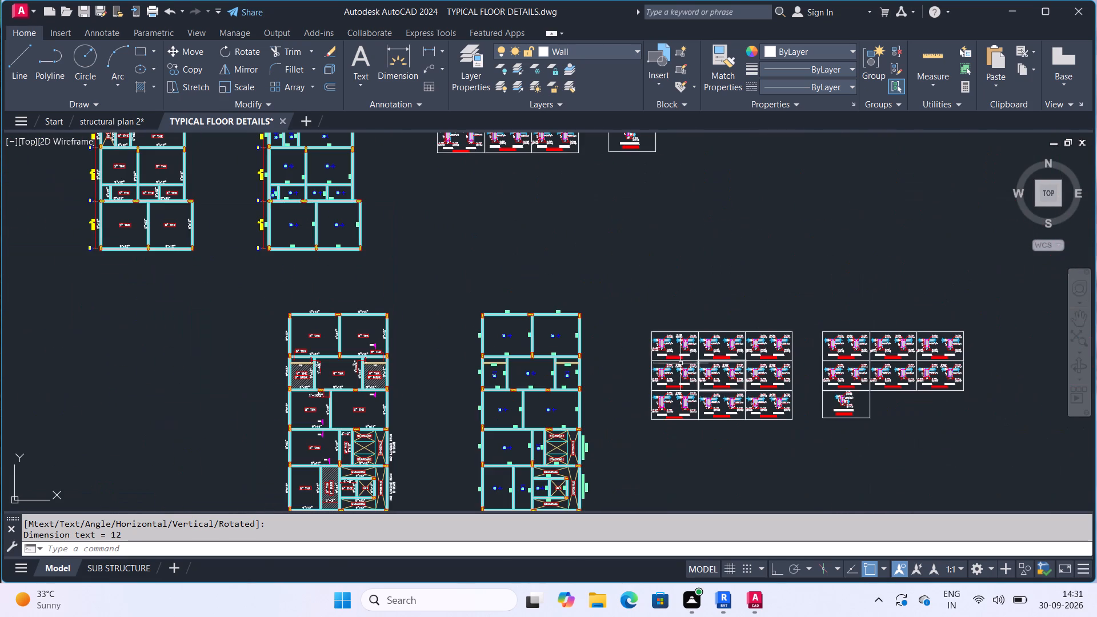
Look over the upper slab and beam layout for beam sizes and slab thicknesses, and the furnished floor plan.
scroll(591, 289, "down", 3)
middle_click_drag(617, 306, 674, 328)
scroll(382, 319, "up", 3)
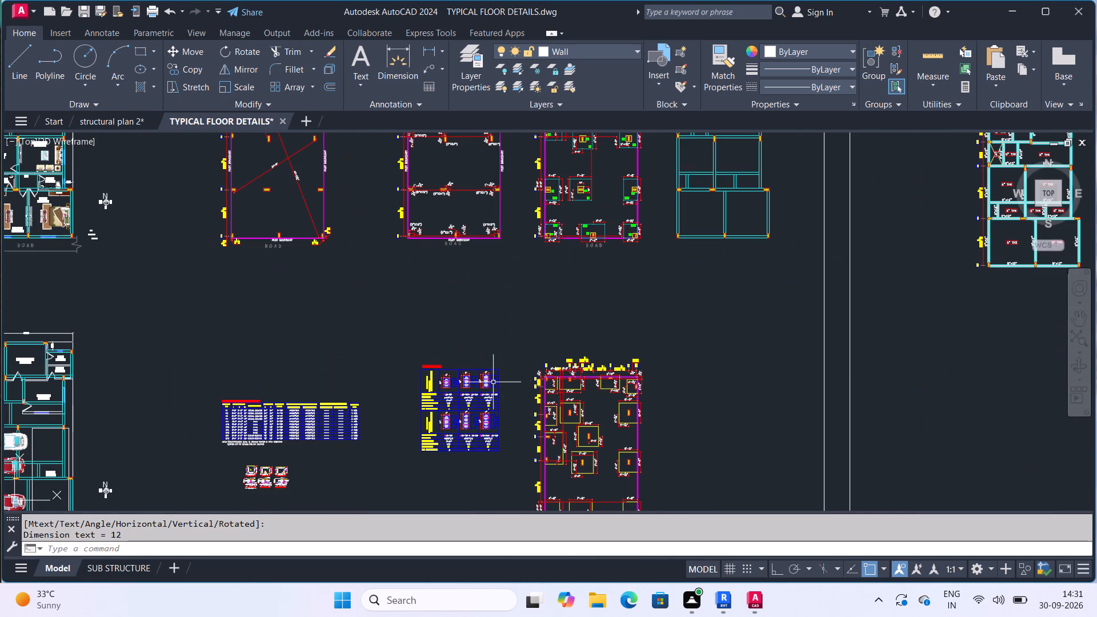
middle_click_drag(582, 312, 455, 345)
scroll(568, 320, "down", 1)
scroll(728, 219, "up", 3)
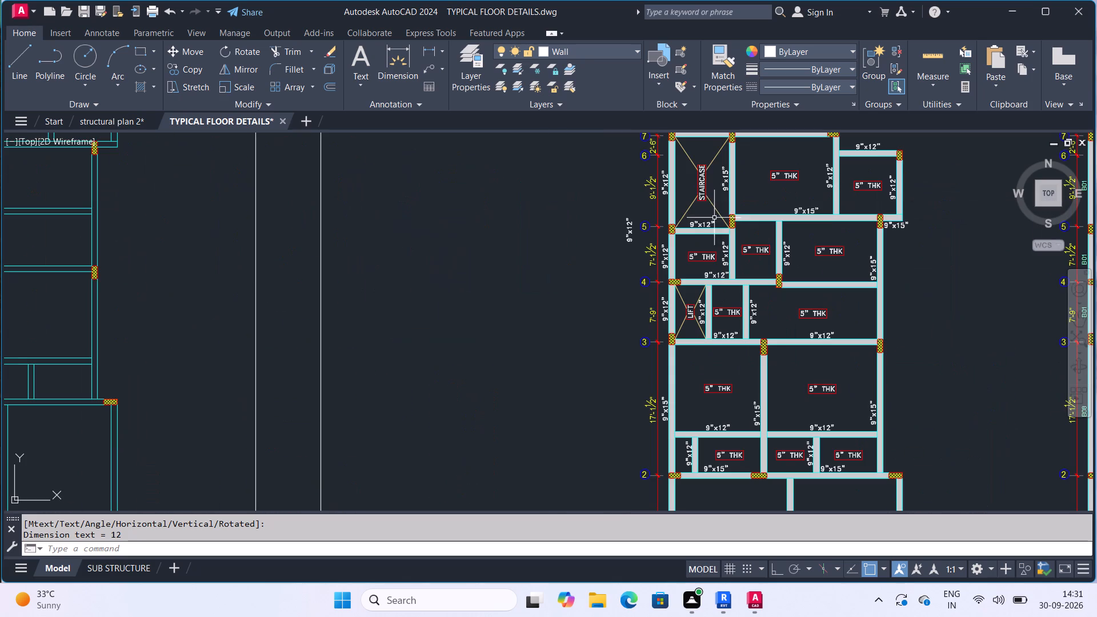
scroll(695, 229, "down", 2)
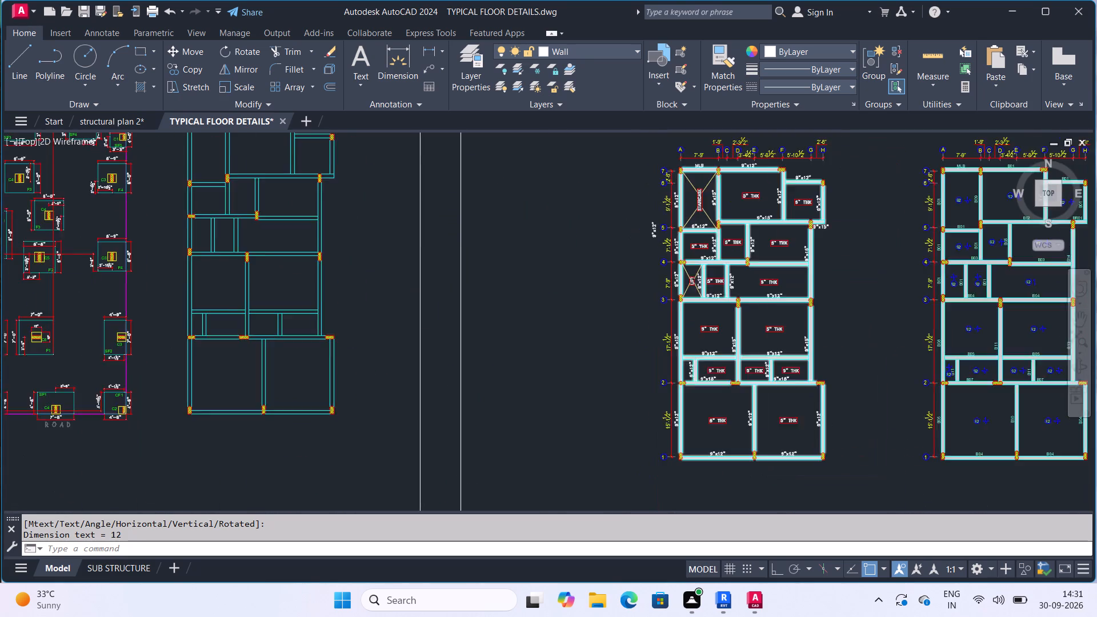
scroll(727, 370, "up", 3)
scroll(659, 348, "down", 4)
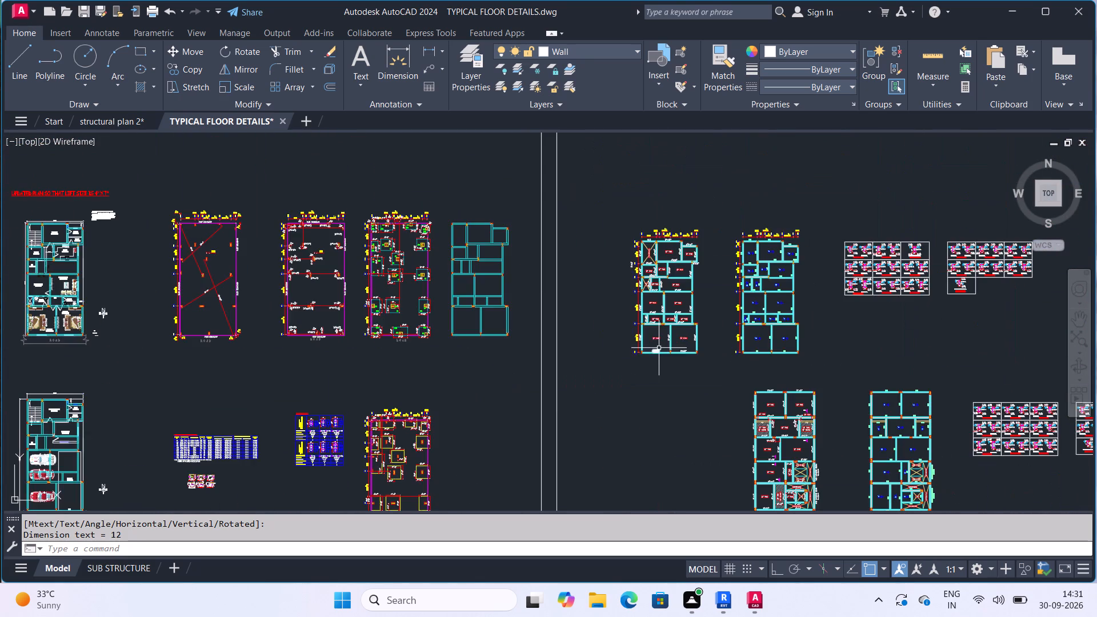
scroll(659, 347, "down", 2)
scroll(267, 332, "up", 3)
scroll(316, 315, "up", 3)
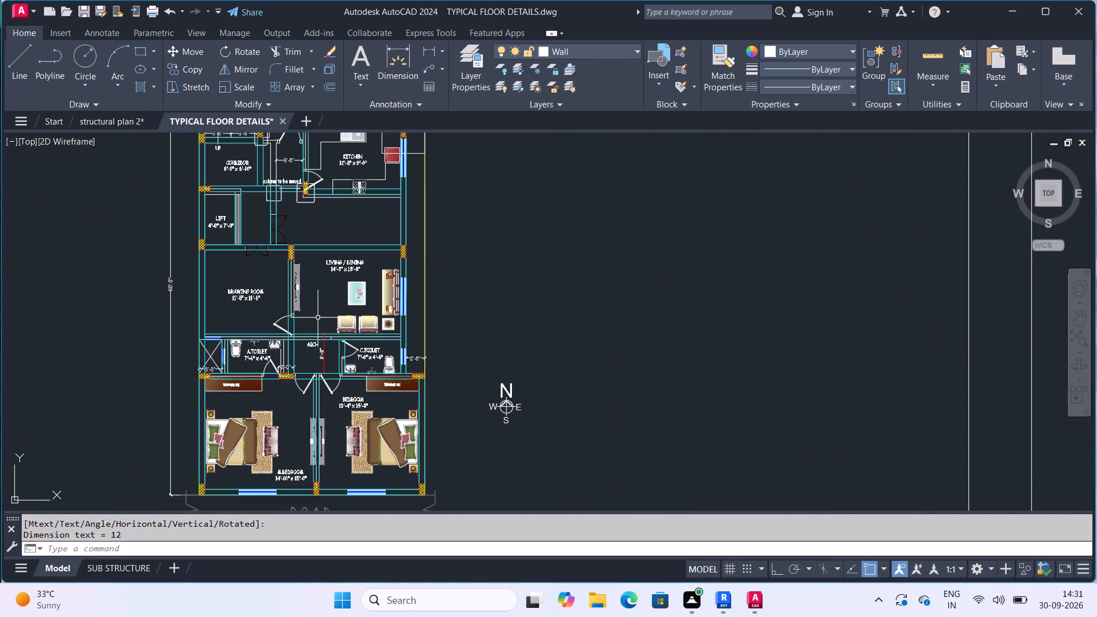
Examine the tabulated beam cross-sections for sizes, stirrups and reinforcement at midspan and support.
middle_click_drag(860, 354, 512, 356)
scroll(671, 362, "down", 3)
scroll(842, 358, "down", 3)
middle_click_drag(784, 366, 313, 326)
scroll(637, 297, "up", 3)
scroll(523, 318, "up", 4)
middle_click_drag(524, 340, 650, 267)
scroll(650, 267, "up", 1)
scroll(526, 279, "down", 3)
scroll(430, 257, "up", 2)
middle_click_drag(345, 251, 813, 193)
scroll(728, 214, "down", 1)
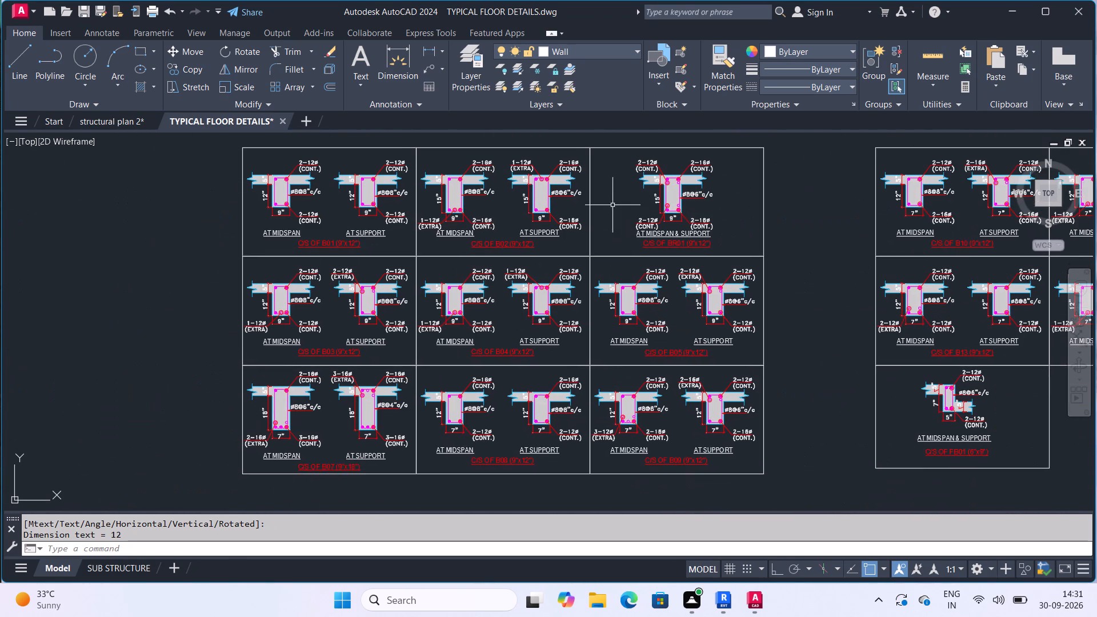
middle_click_drag(289, 235, 335, 257)
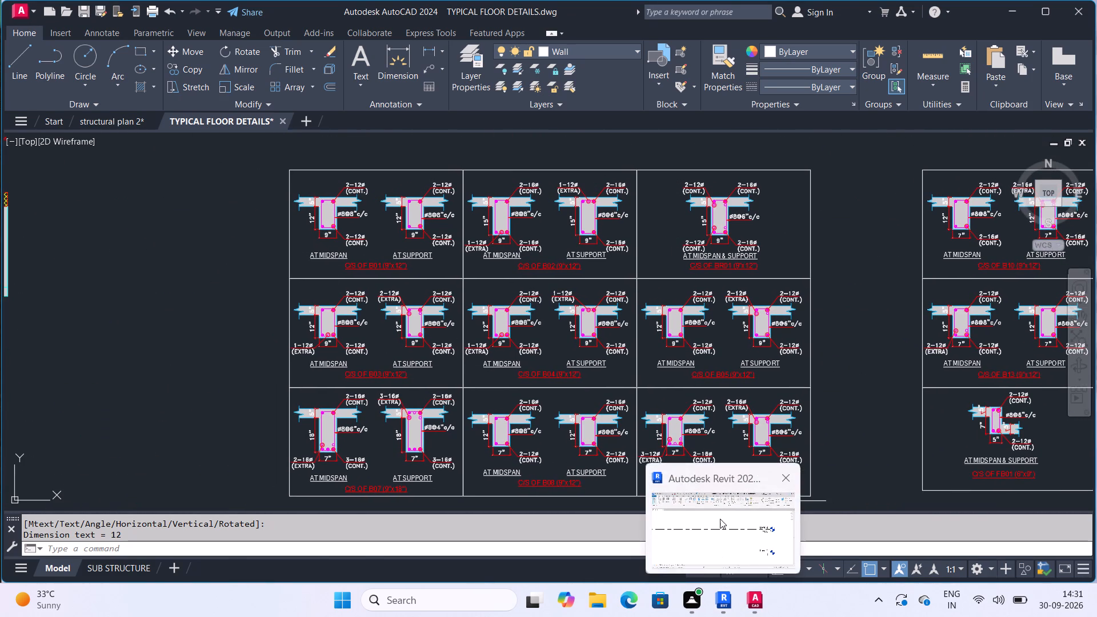
Switch to Revit and check the existing levels in the North elevation of the G+4 residential building model.
left_click(720, 519)
scroll(805, 359, "down", 4)
scroll(851, 348, "down", 3)
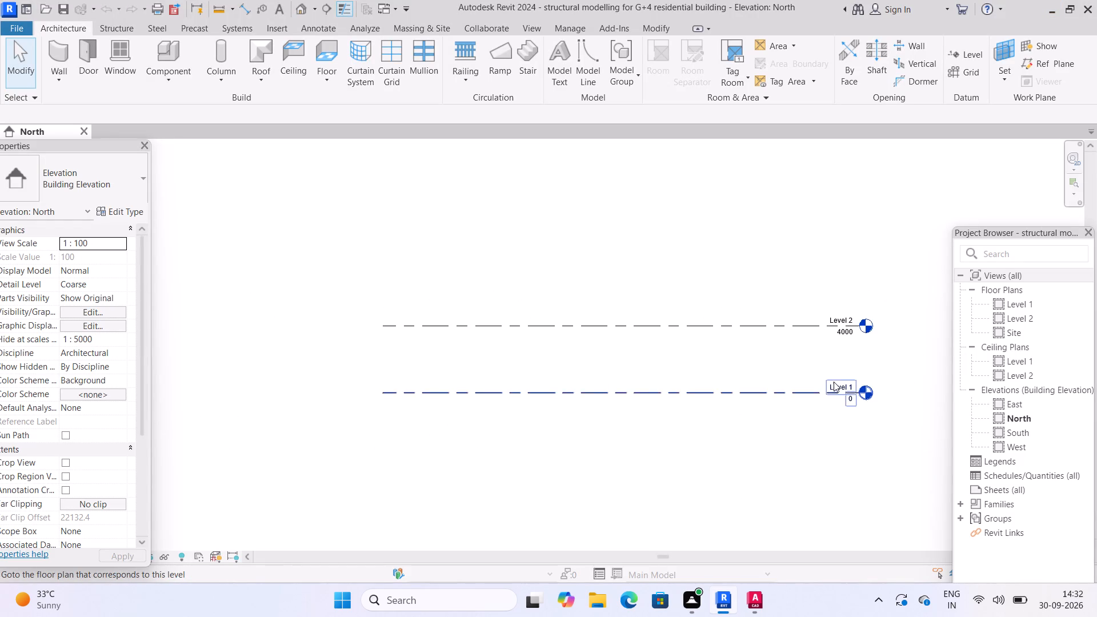
scroll(838, 383, "up", 5)
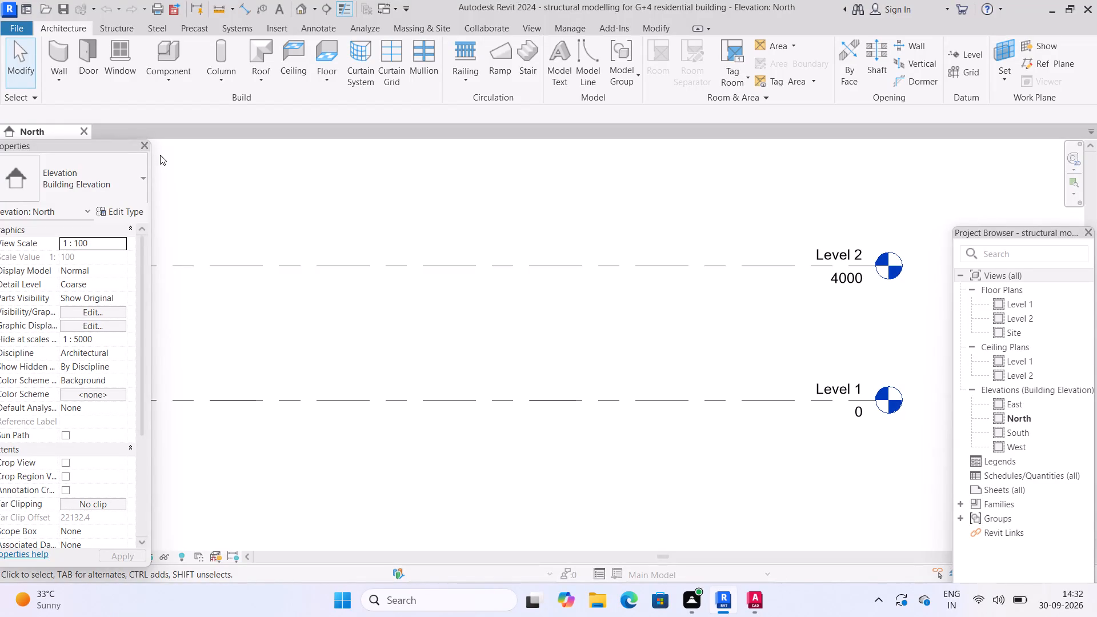
Create a new project from the Construction-DefaultMetric.rte template.
left_click(21, 32)
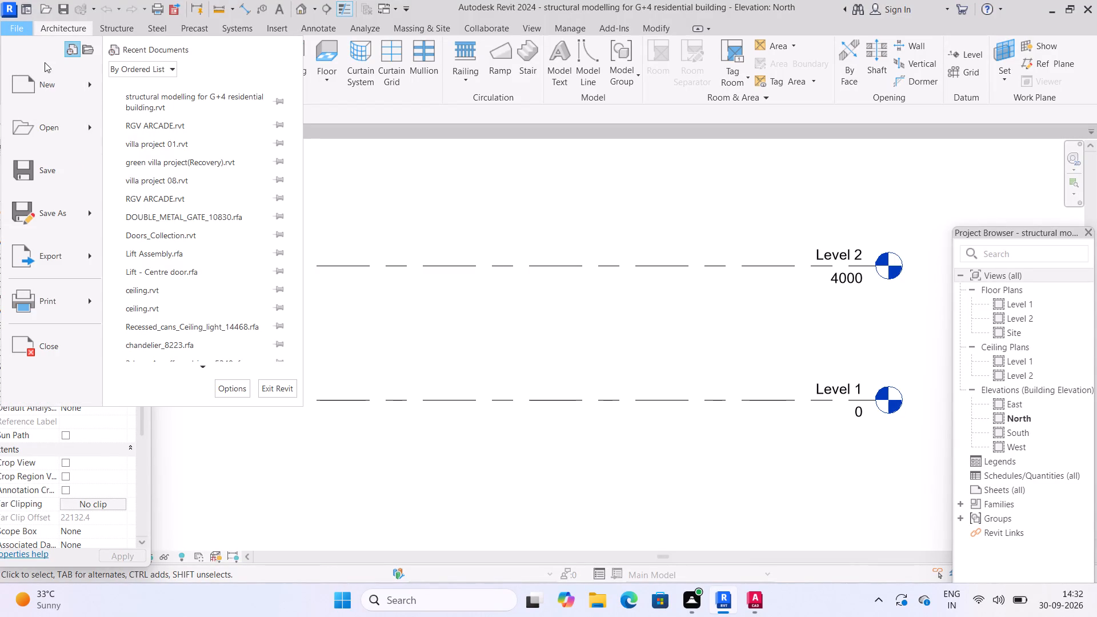
left_click(87, 86)
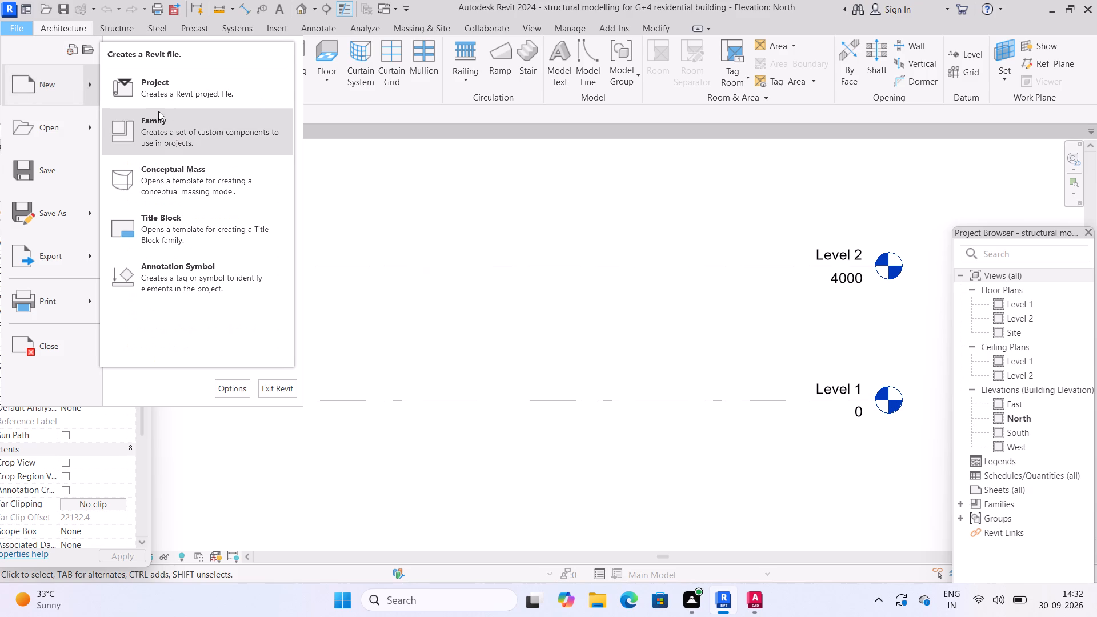
left_click(228, 89)
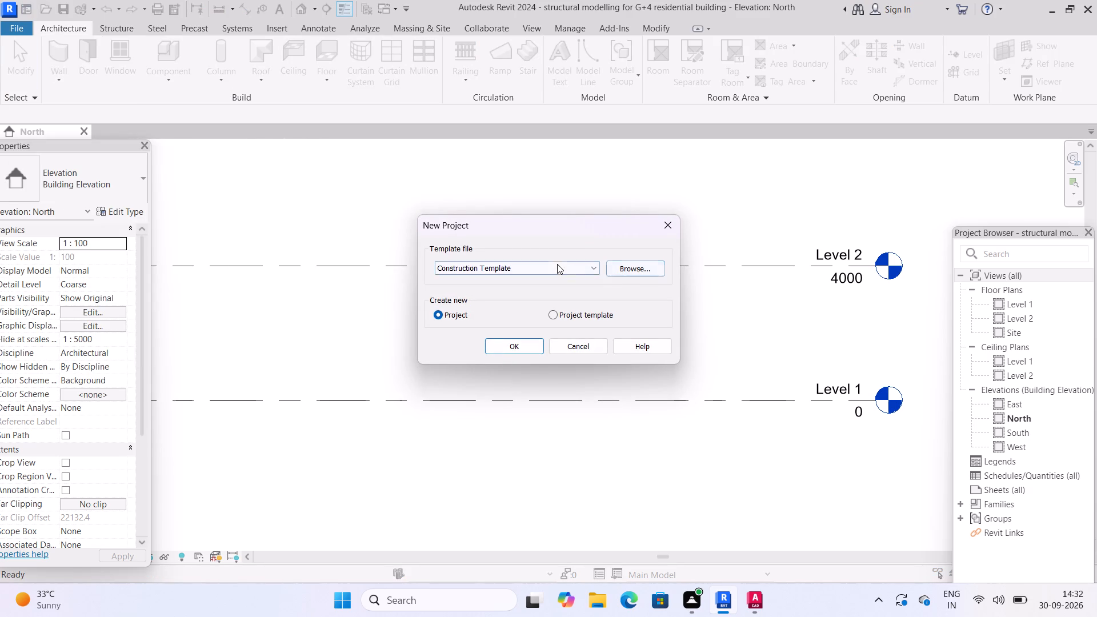
left_click(587, 265)
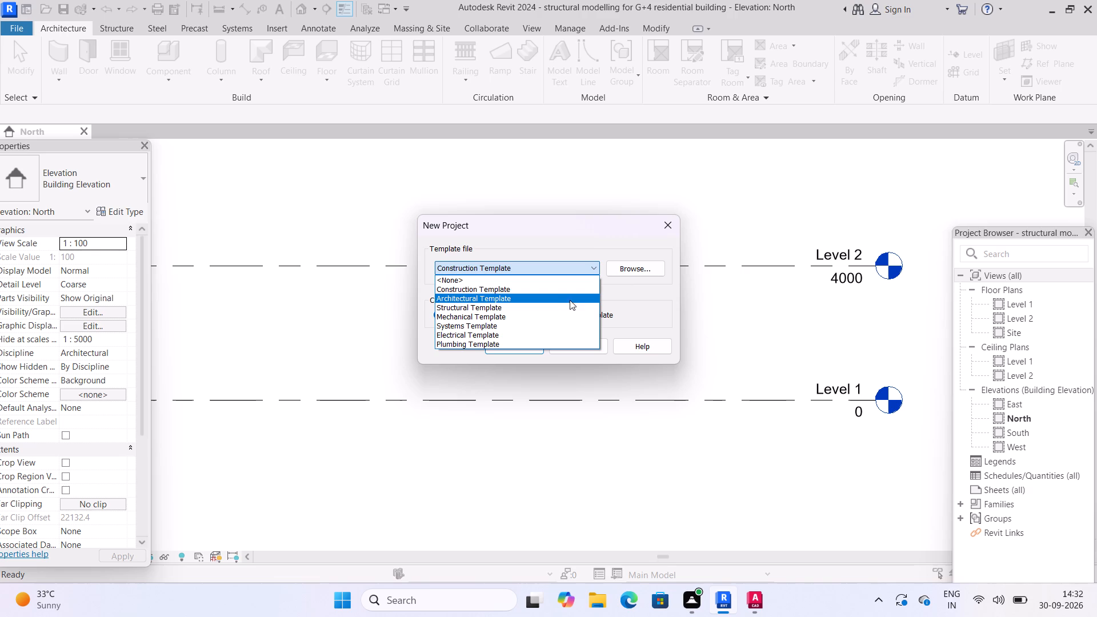
left_click(628, 267)
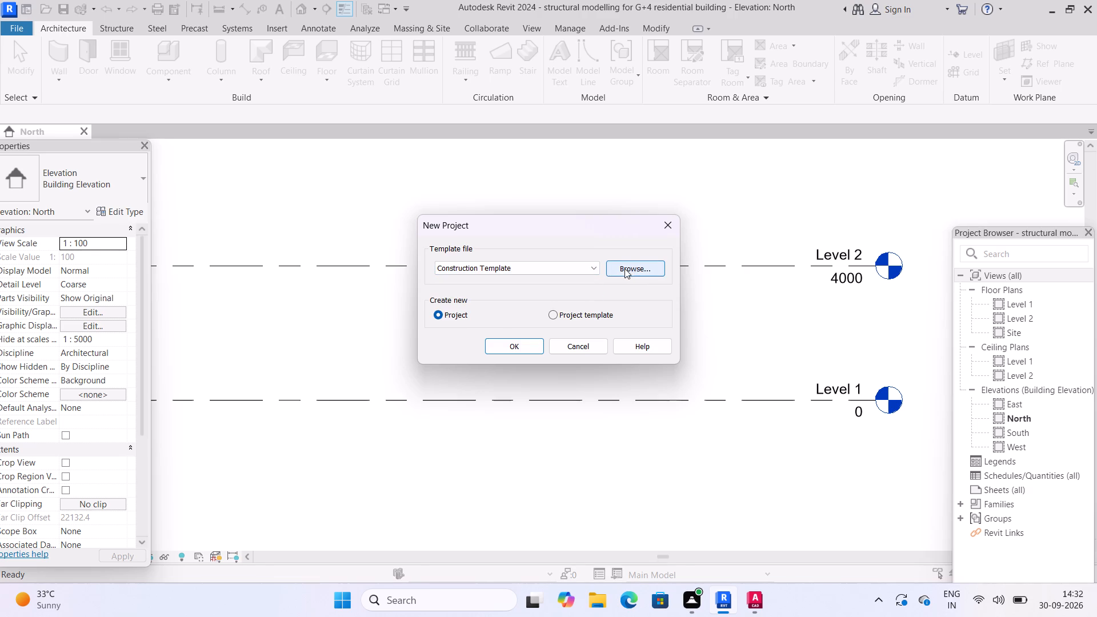
left_click(627, 267)
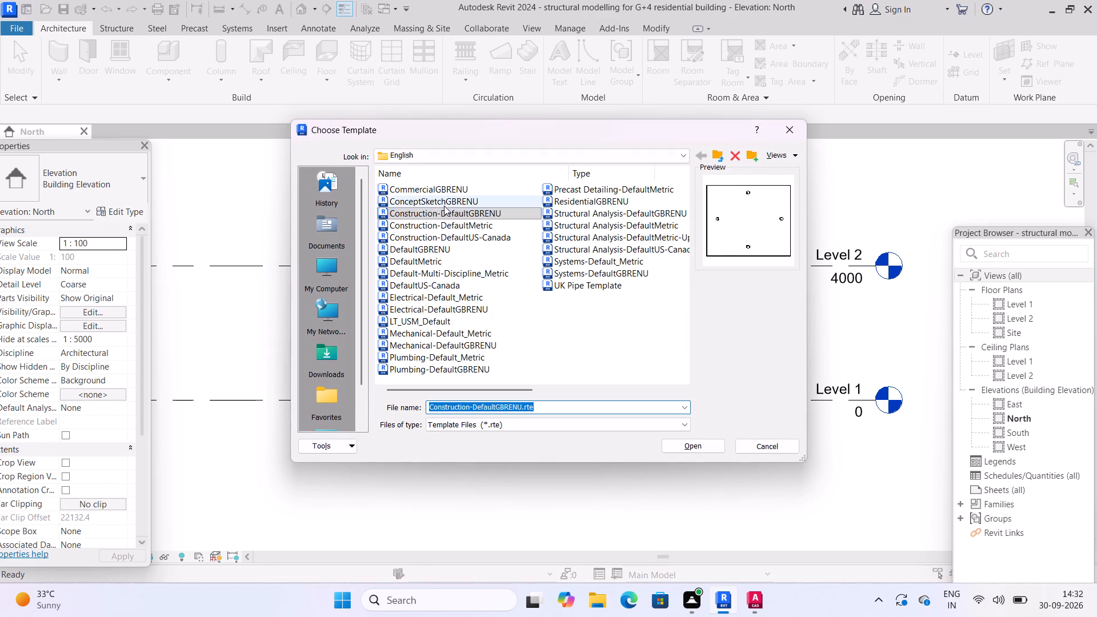
left_click(481, 224)
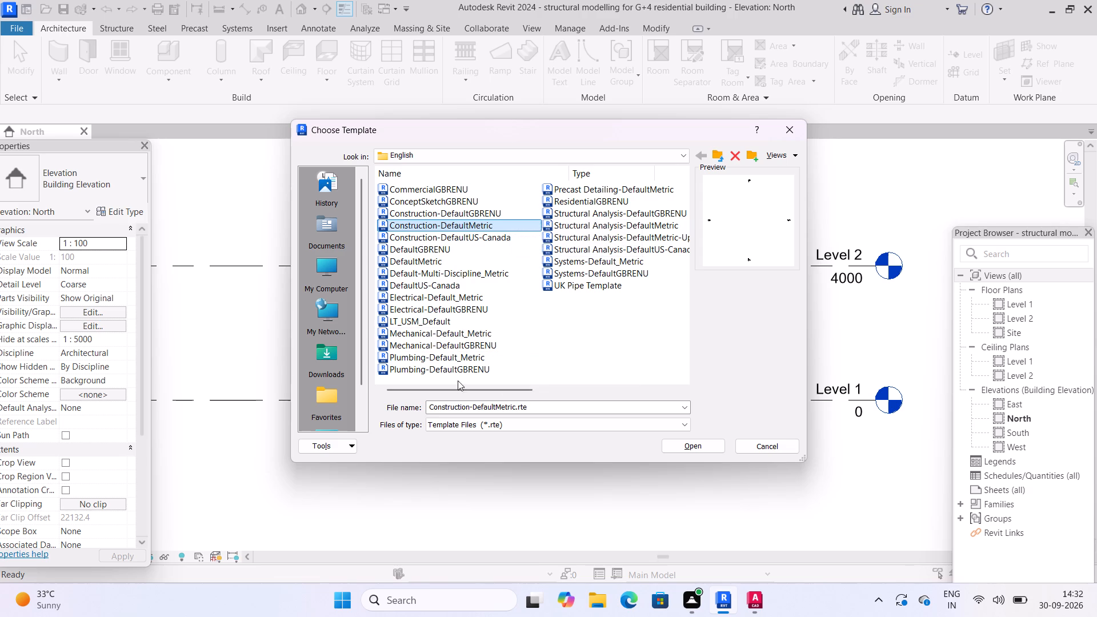
left_click(712, 444)
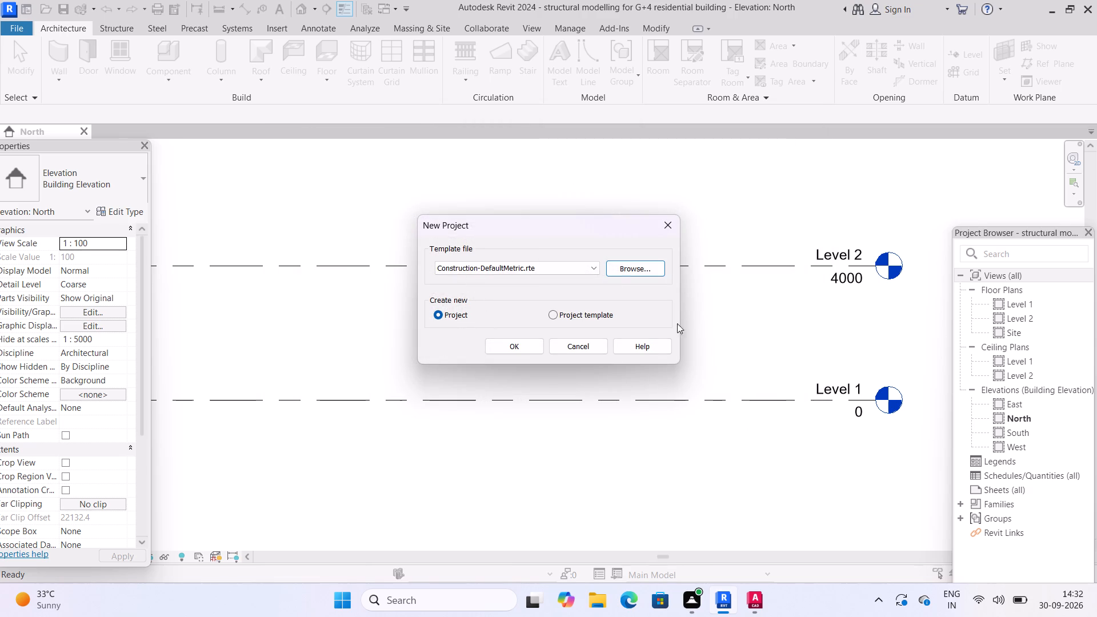
left_click(517, 340)
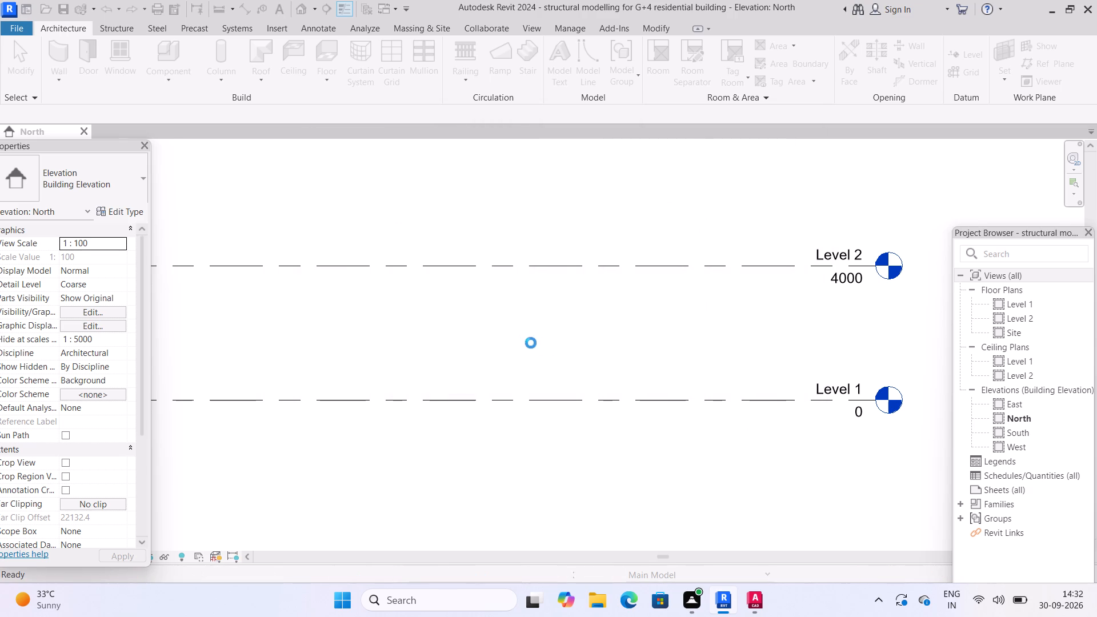
Open the new project's North elevation and examine its footing, slab and foundation wall levels.
scroll(789, 396, "down", 2)
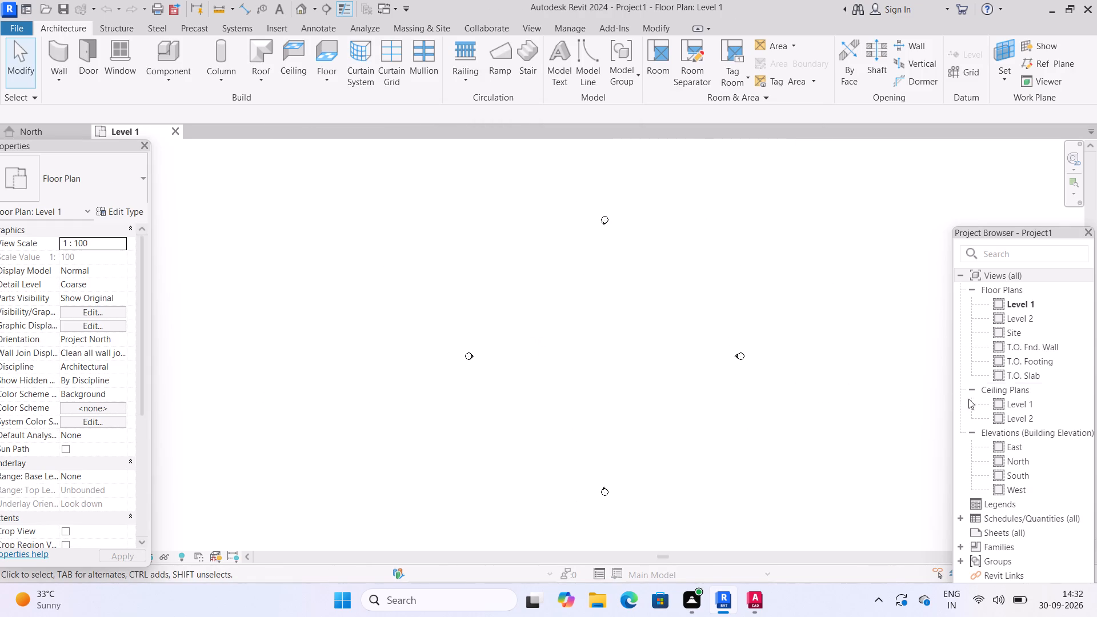
double_click(1027, 462)
scroll(735, 400, "down", 3)
scroll(902, 458, "up", 2)
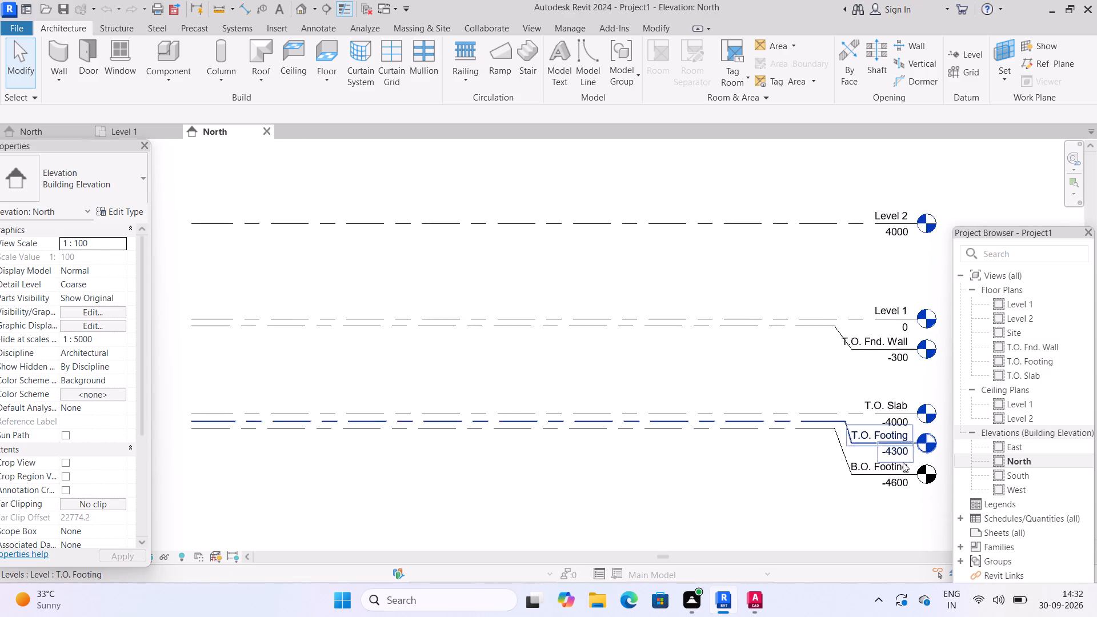
scroll(914, 510, "up", 4)
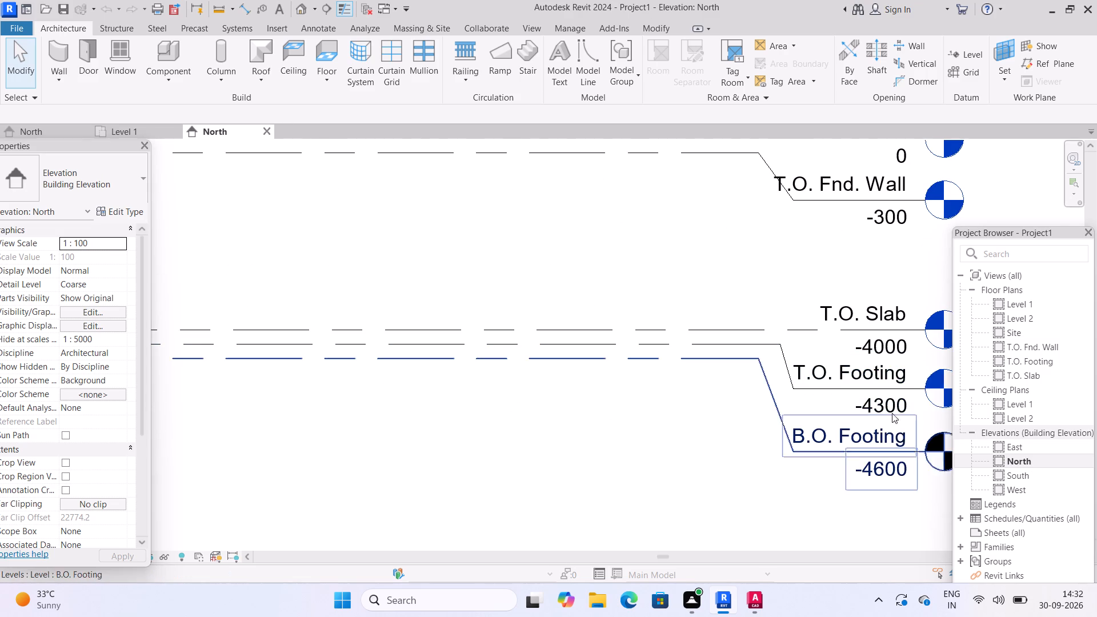
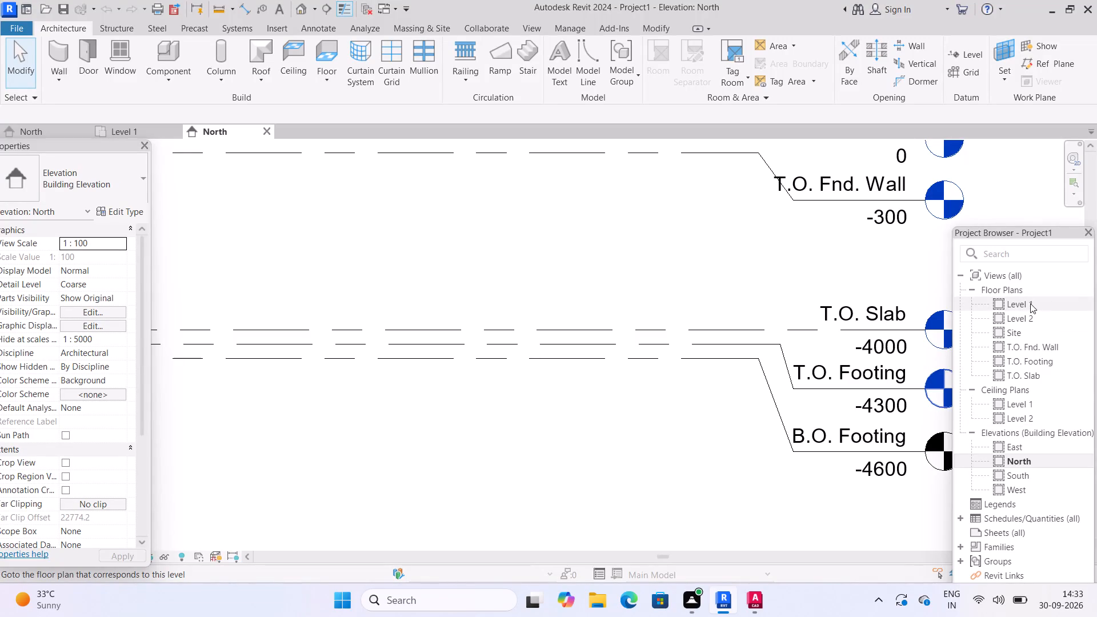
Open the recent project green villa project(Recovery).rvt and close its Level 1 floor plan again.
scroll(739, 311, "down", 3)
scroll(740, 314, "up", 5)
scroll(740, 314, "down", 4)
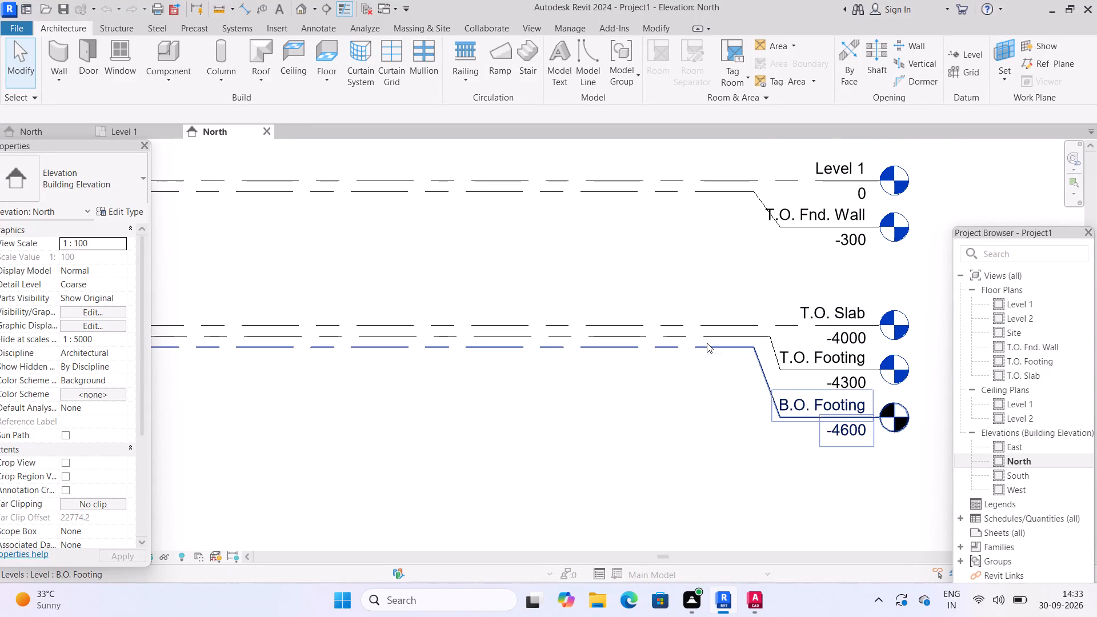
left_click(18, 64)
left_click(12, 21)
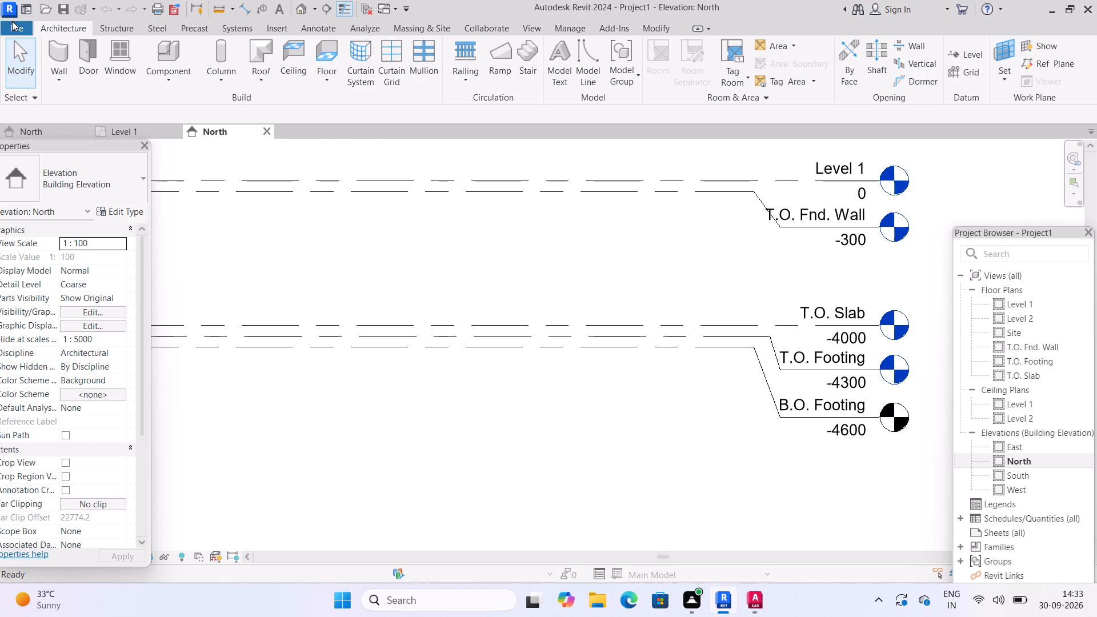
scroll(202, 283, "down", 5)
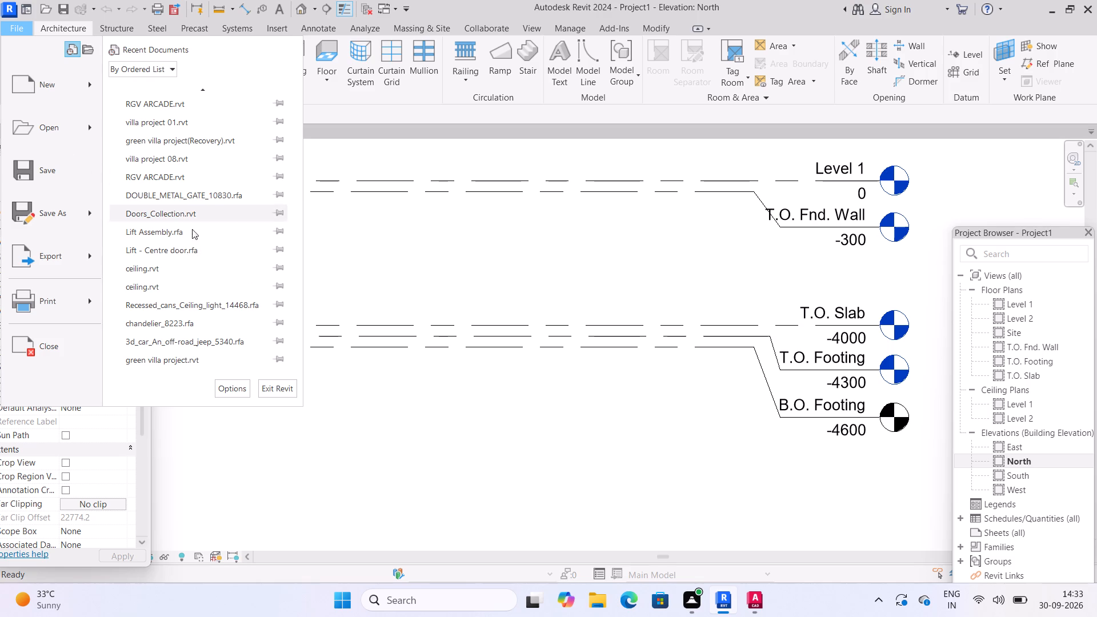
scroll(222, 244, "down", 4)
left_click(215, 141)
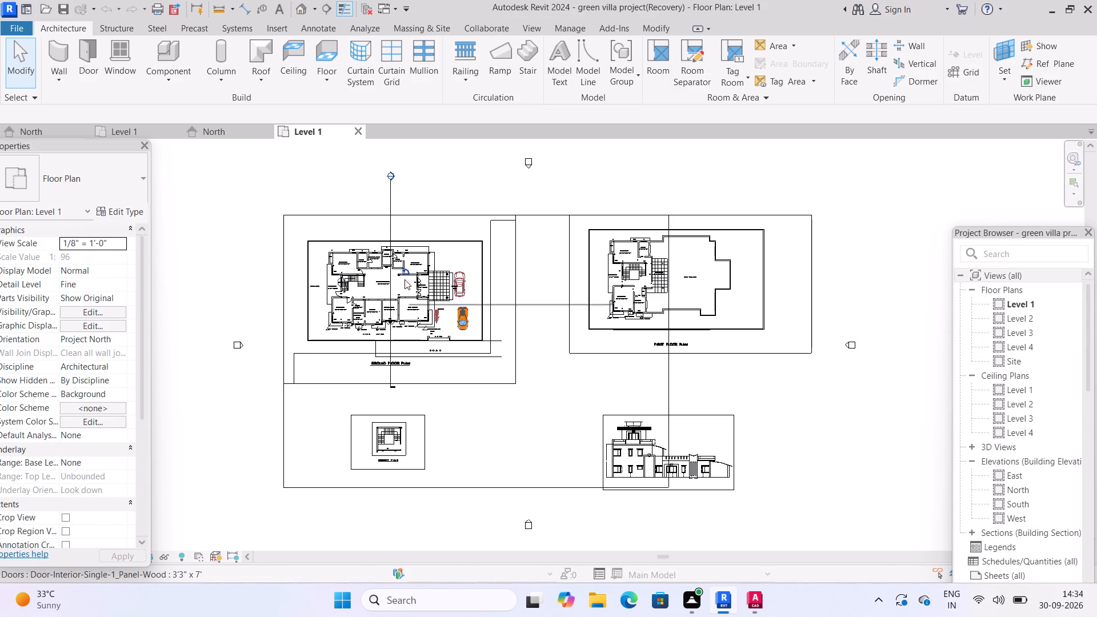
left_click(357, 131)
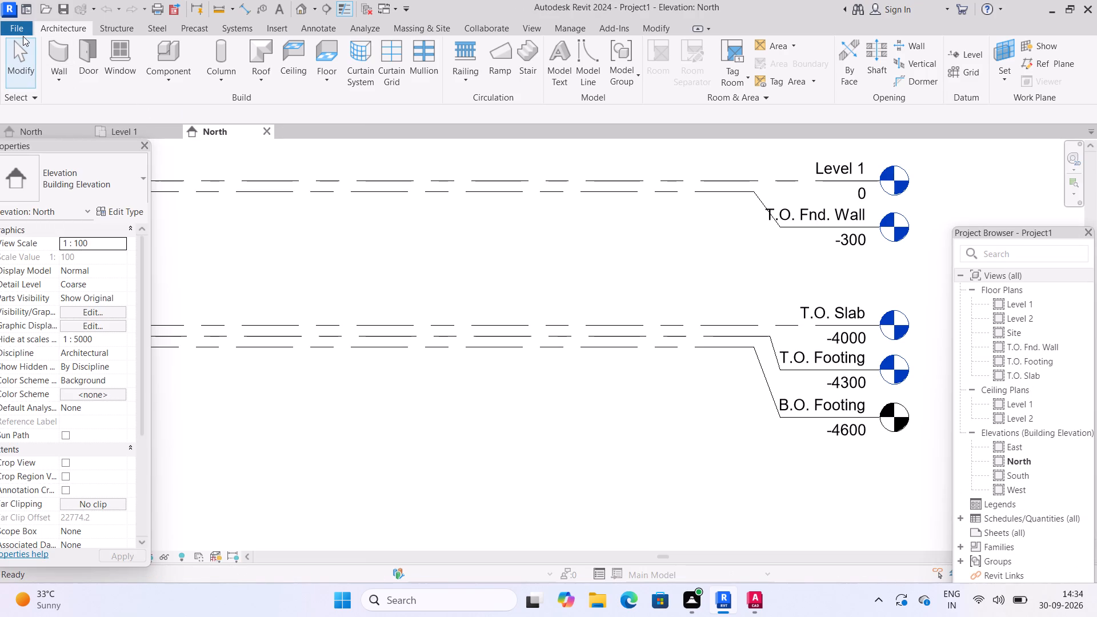
Open the recent project villa project 01.rvt as a level reference.
left_click(19, 29)
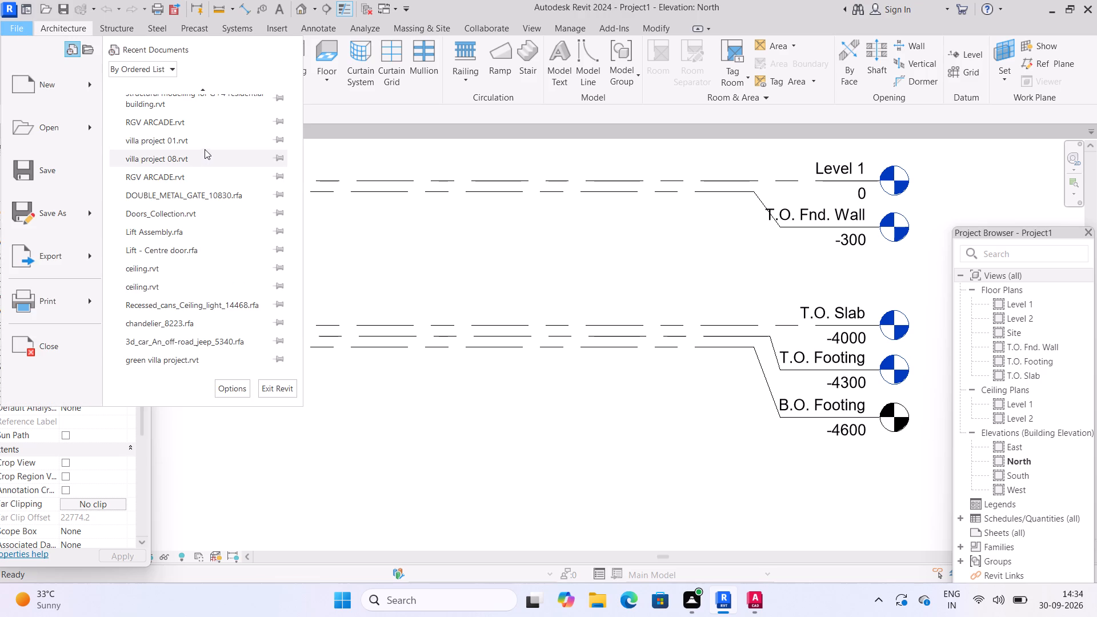
scroll(230, 196, "up", 2)
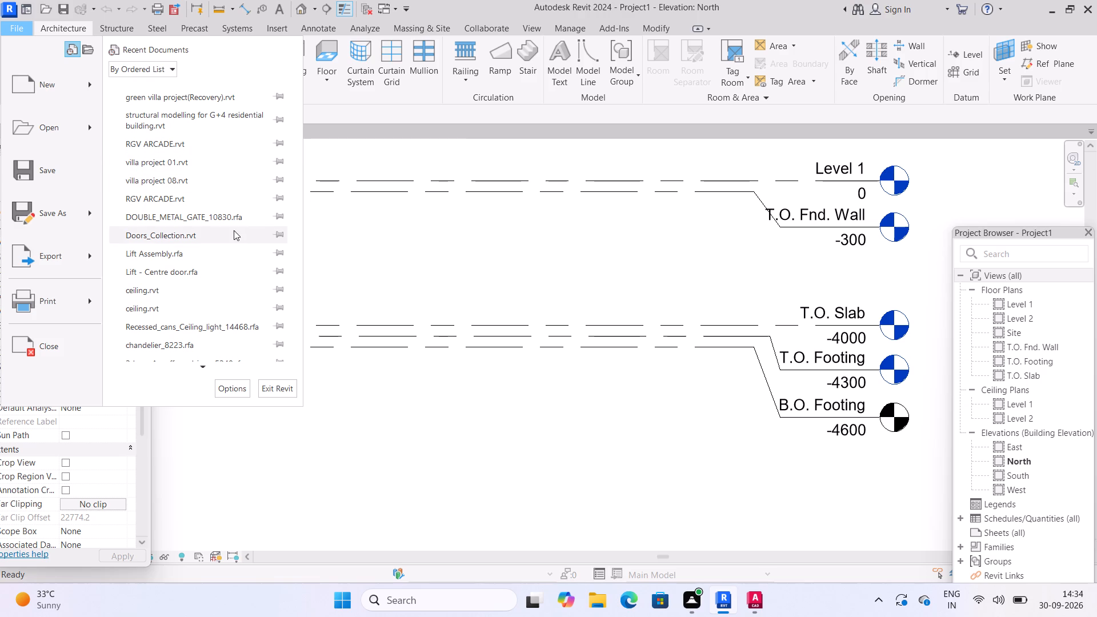
scroll(232, 235, "down", 7)
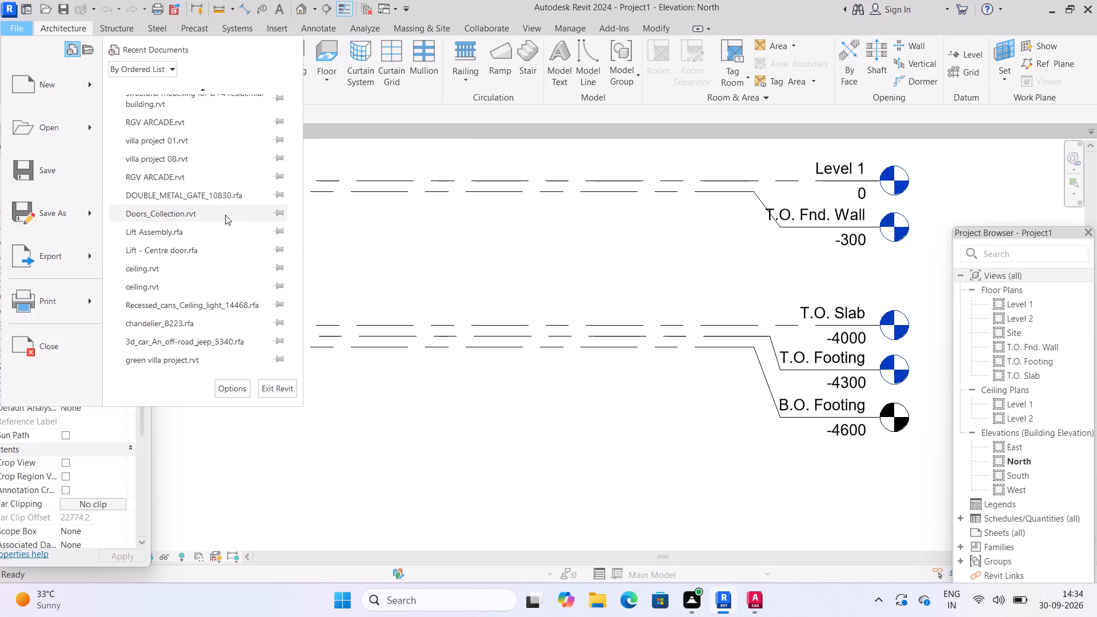
scroll(197, 178, "up", 3)
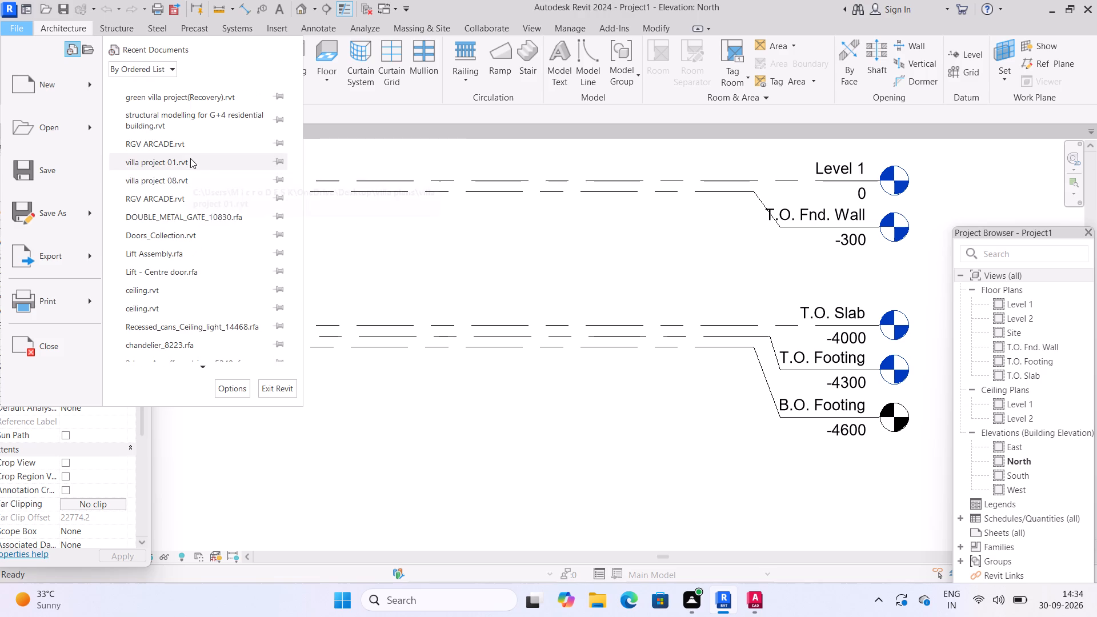
left_click(201, 159)
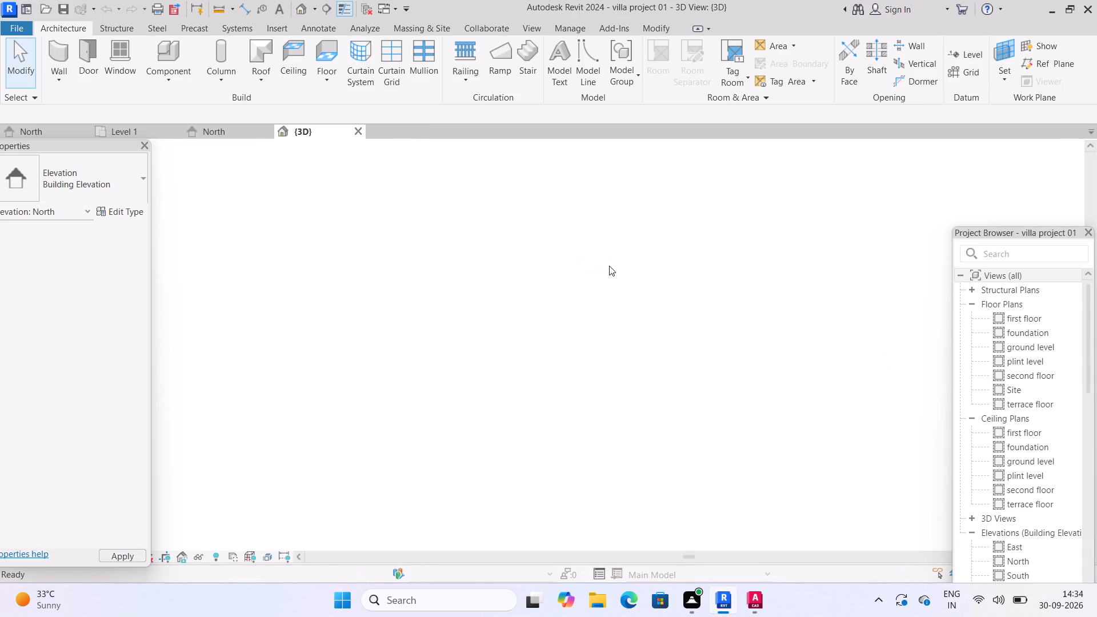
Examine the villa's 3D model from several sides, including its footings, columns and level lines.
scroll(656, 343, "up", 3)
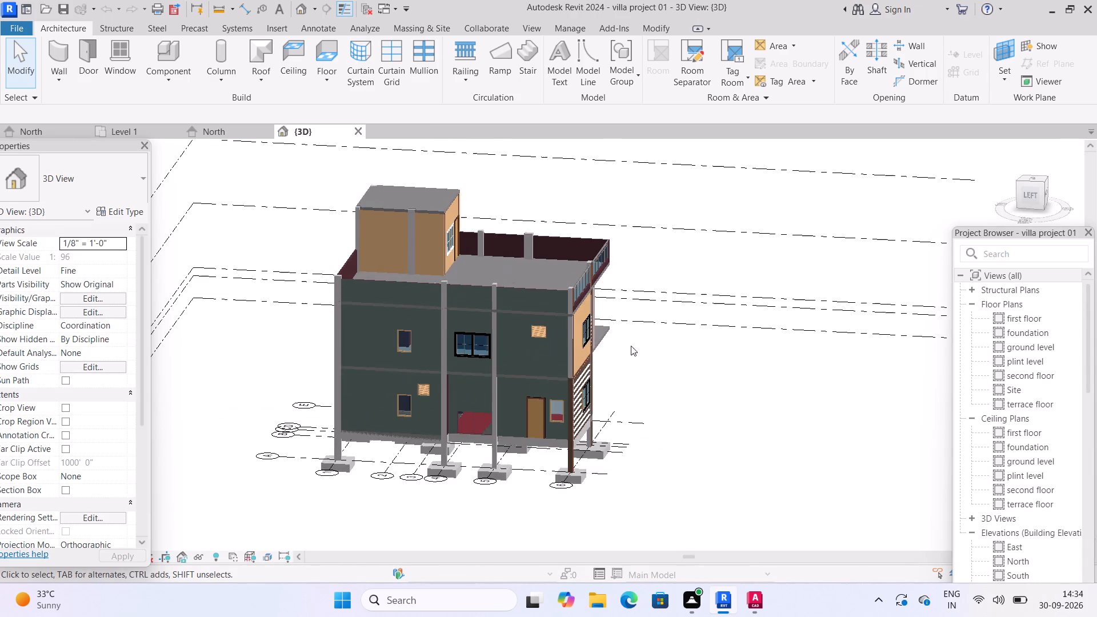
scroll(657, 352, "up", 1)
middle_click_drag(656, 355, 479, 337, "shift")
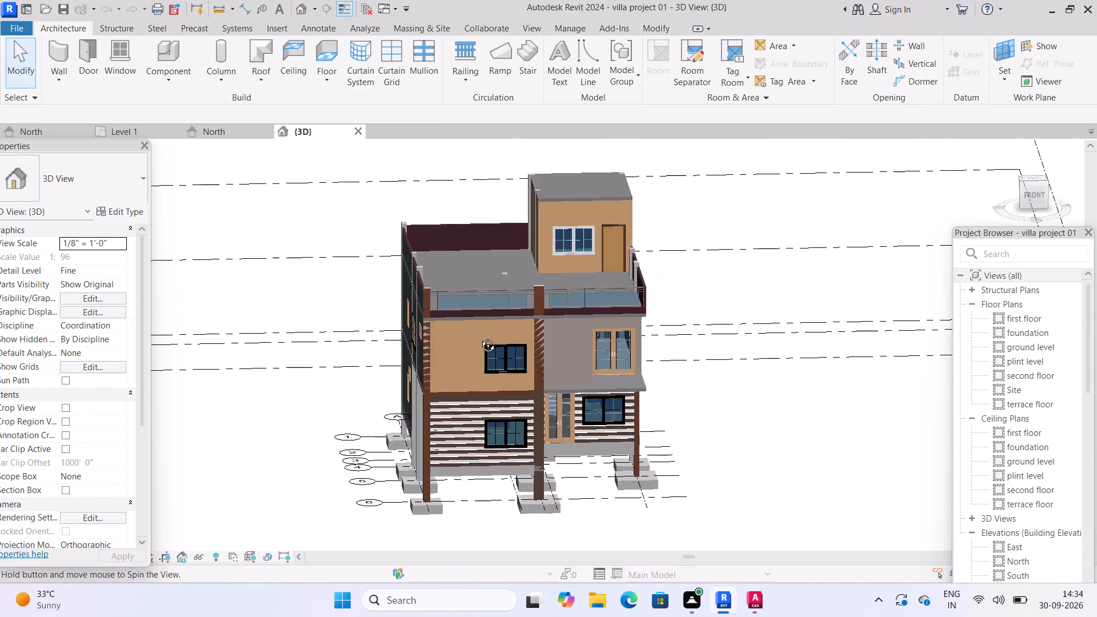
middle_click_drag(479, 337, 402, 318, "shift")
scroll(730, 312, "down", 8)
middle_click_drag(239, 238, 214, 233)
scroll(240, 287, "up", 3)
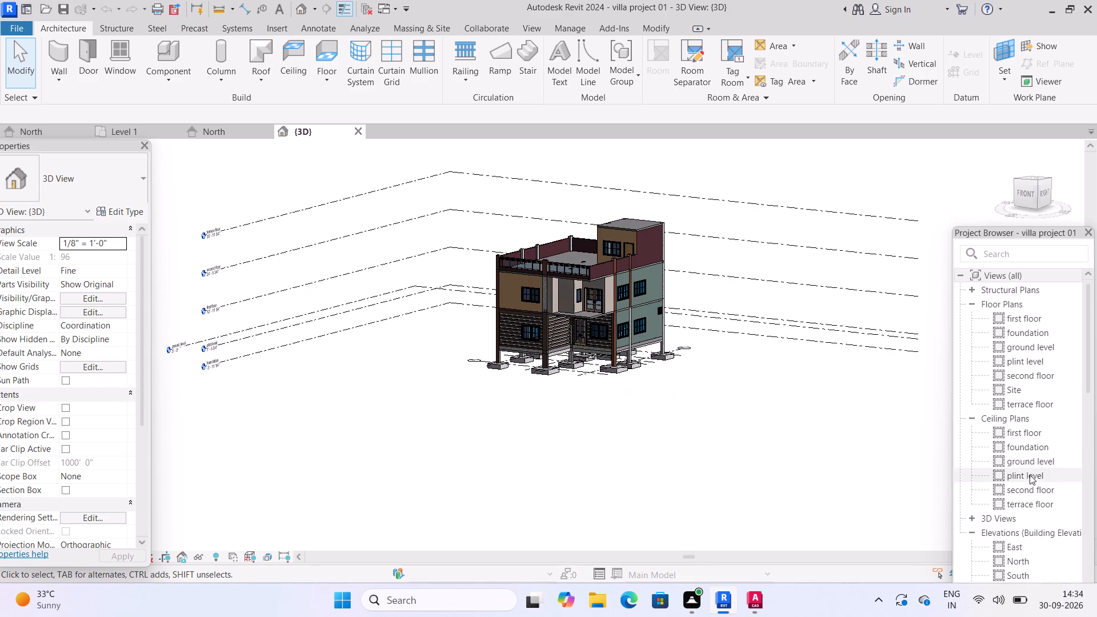
Open the villa's North elevation and examine its foundation, ground, plinth, first floor, second floor and terrace levels.
double_click(1024, 289)
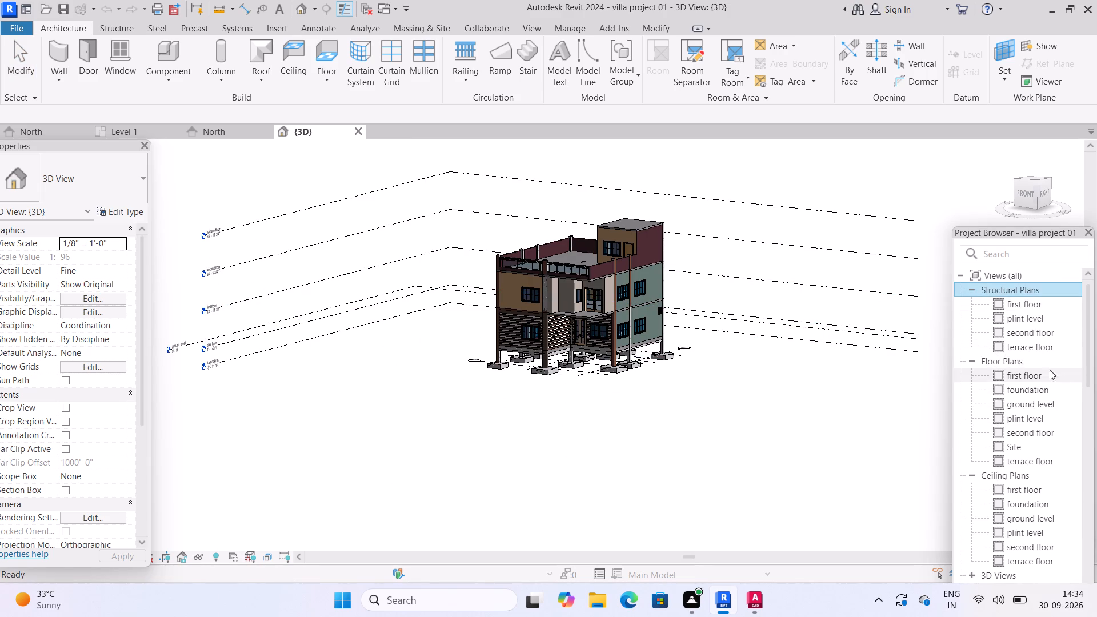
scroll(1039, 345, "down", 4)
double_click(1032, 335)
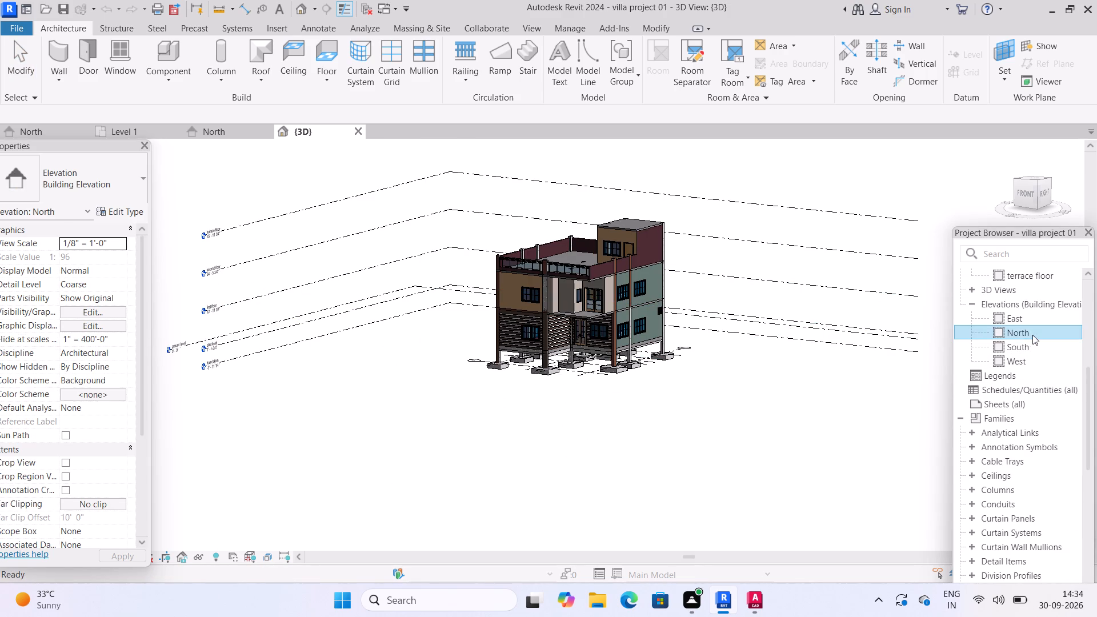
scroll(626, 320, "up", 16)
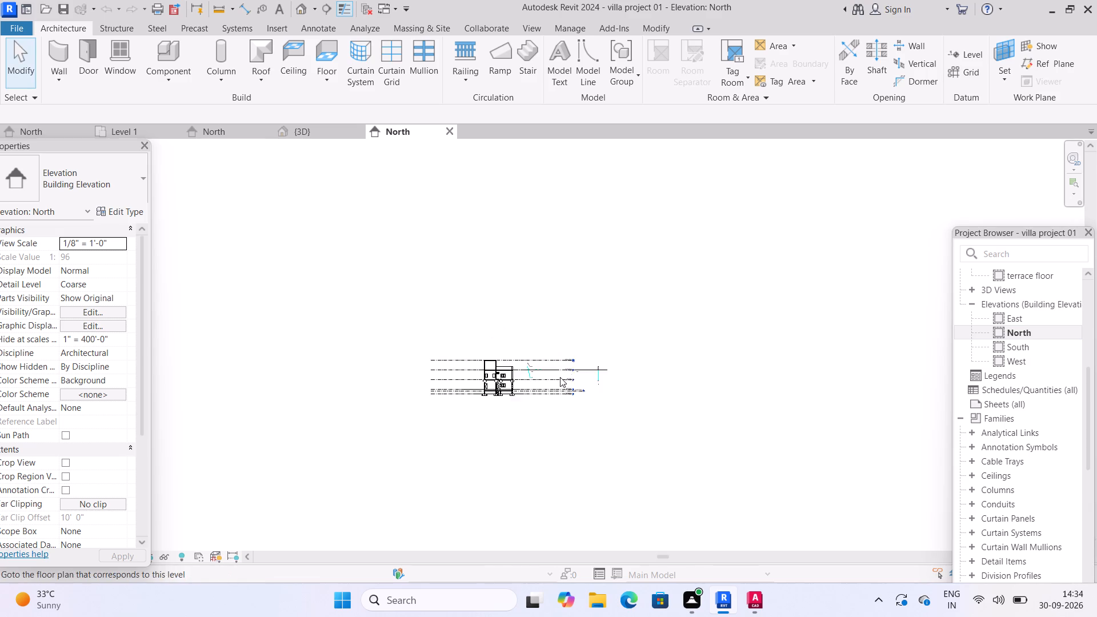
scroll(560, 377, "up", 7)
scroll(587, 447, "up", 9)
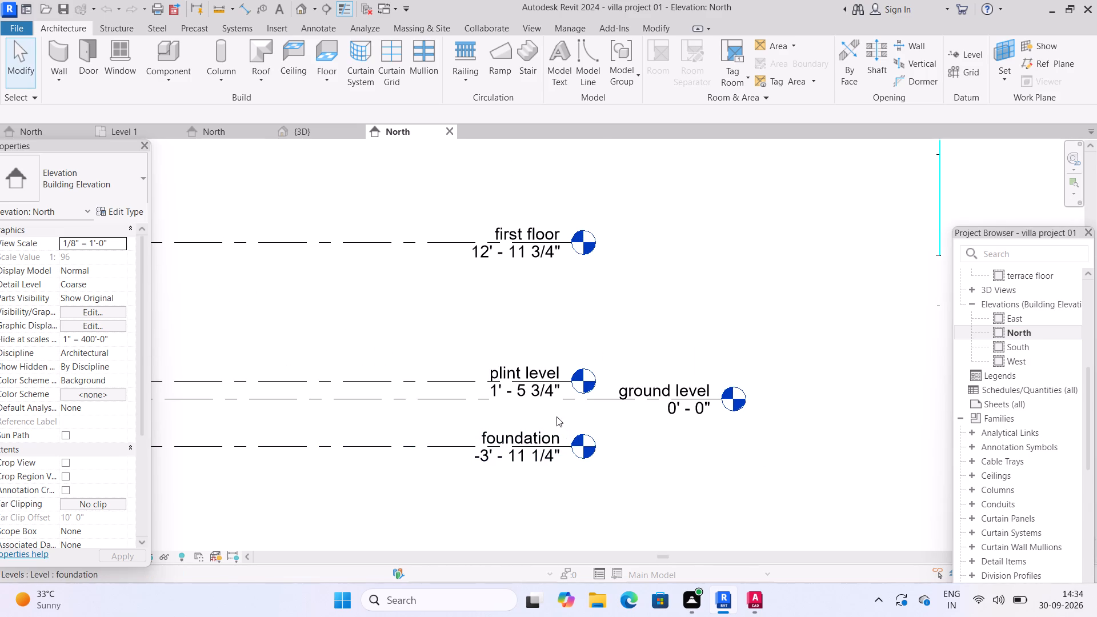
scroll(563, 414, "up", 1)
middle_click_drag(563, 414, 639, 397)
scroll(619, 389, "down", 2)
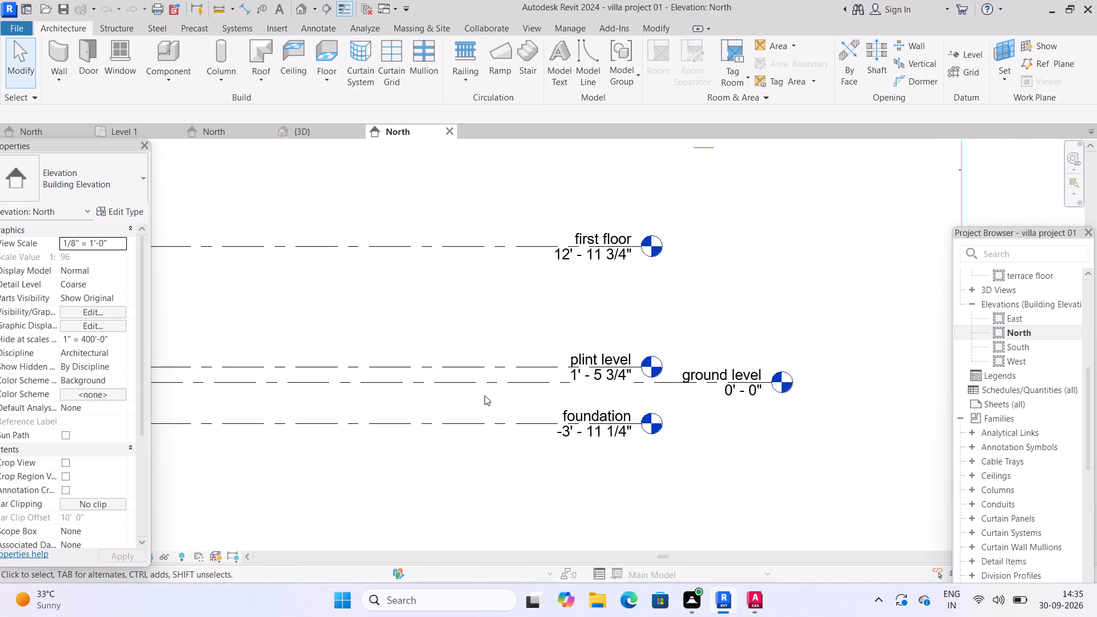
middle_click_drag(475, 394, 599, 392)
scroll(475, 394, "down", 2)
middle_click(599, 392)
middle_click_drag(571, 408, 598, 407)
scroll(571, 408, "down", 3)
scroll(414, 410, "up", 2)
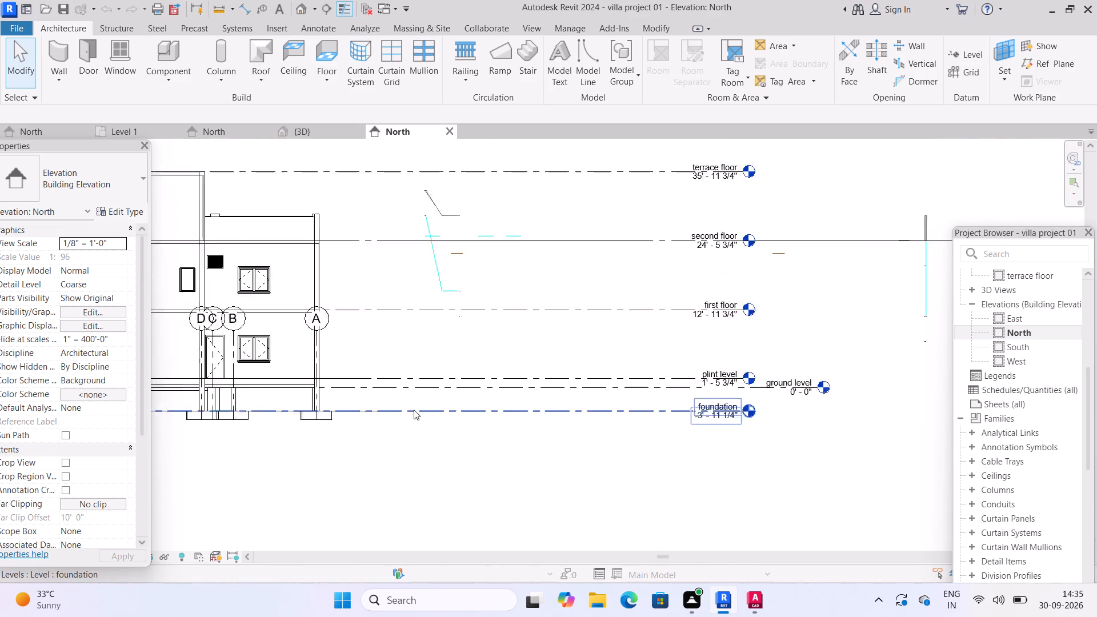
scroll(414, 410, "up", 2)
middle_click_drag(412, 406, 426, 404)
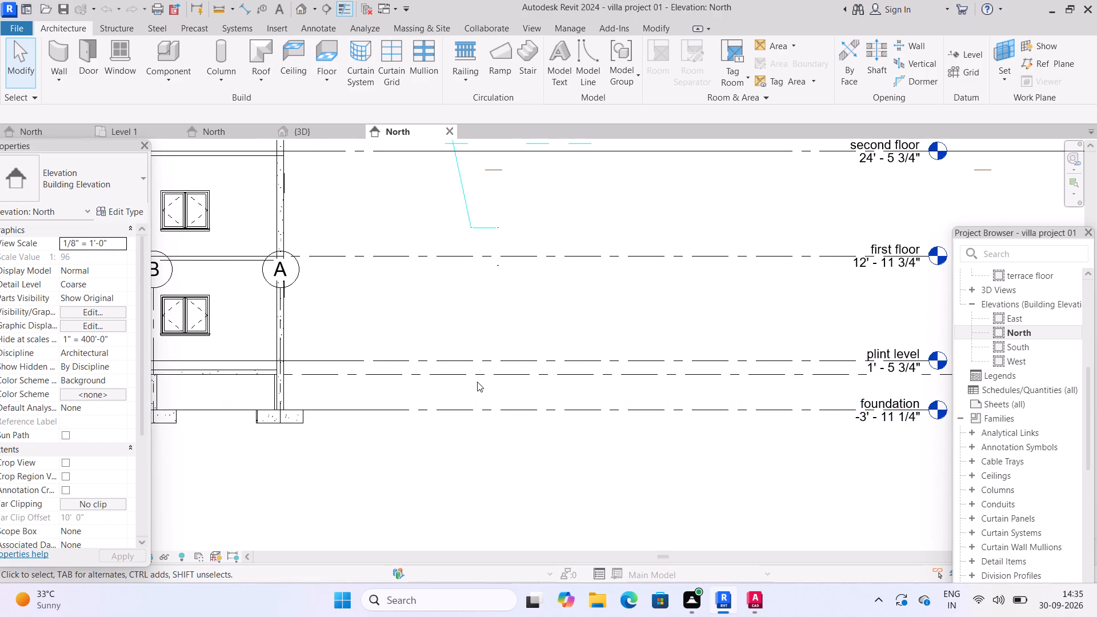
scroll(460, 393, "down", 2)
scroll(764, 422, "up", 1)
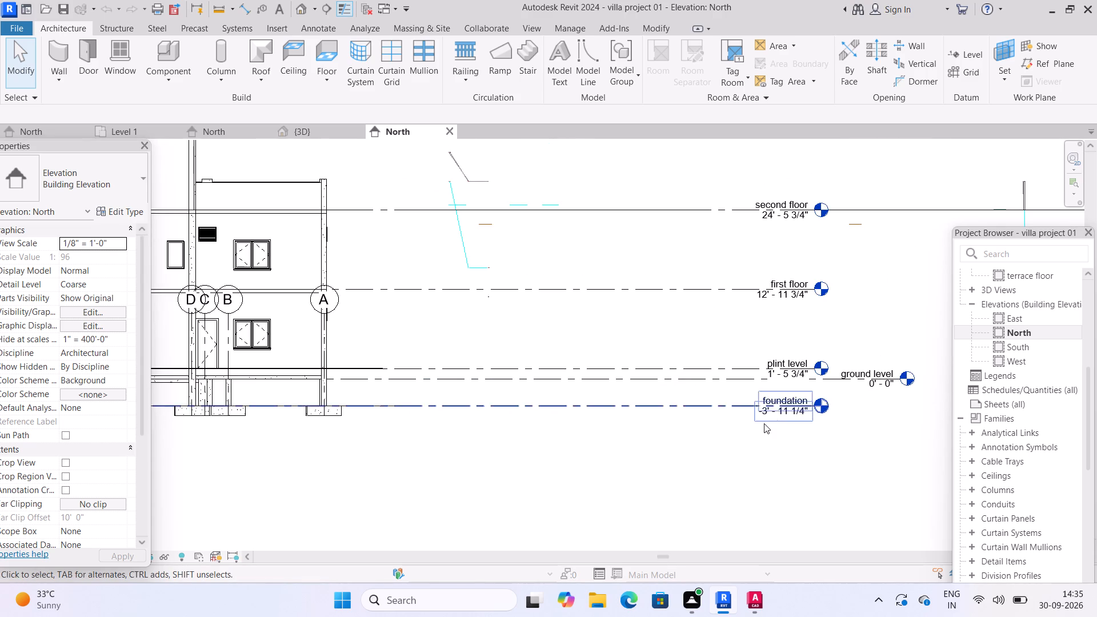
scroll(764, 423, "up", 2)
scroll(621, 396, "down", 3)
Examine how the villa's footings, columns and plinth beams line up with the foundation, ground and plinth levels.
middle_click_drag(333, 407, 461, 434)
scroll(390, 390, "up", 3)
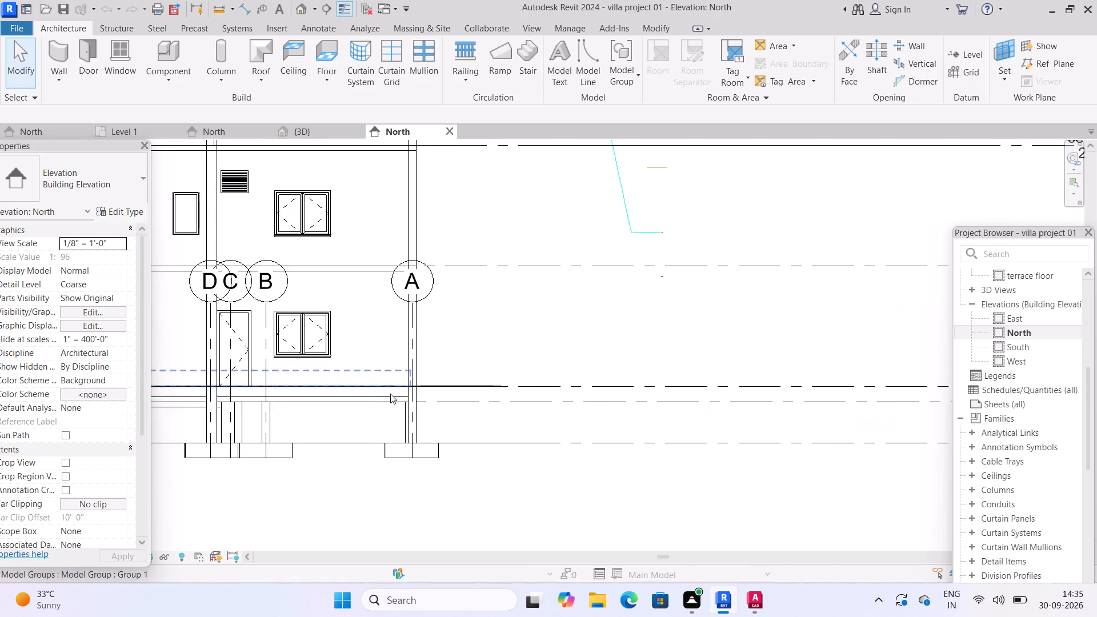
scroll(390, 394, "up", 3)
middle_click_drag(463, 411, 339, 350)
scroll(449, 411, "down", 2)
middle_click_drag(586, 396, 411, 391)
scroll(577, 396, "down", 3)
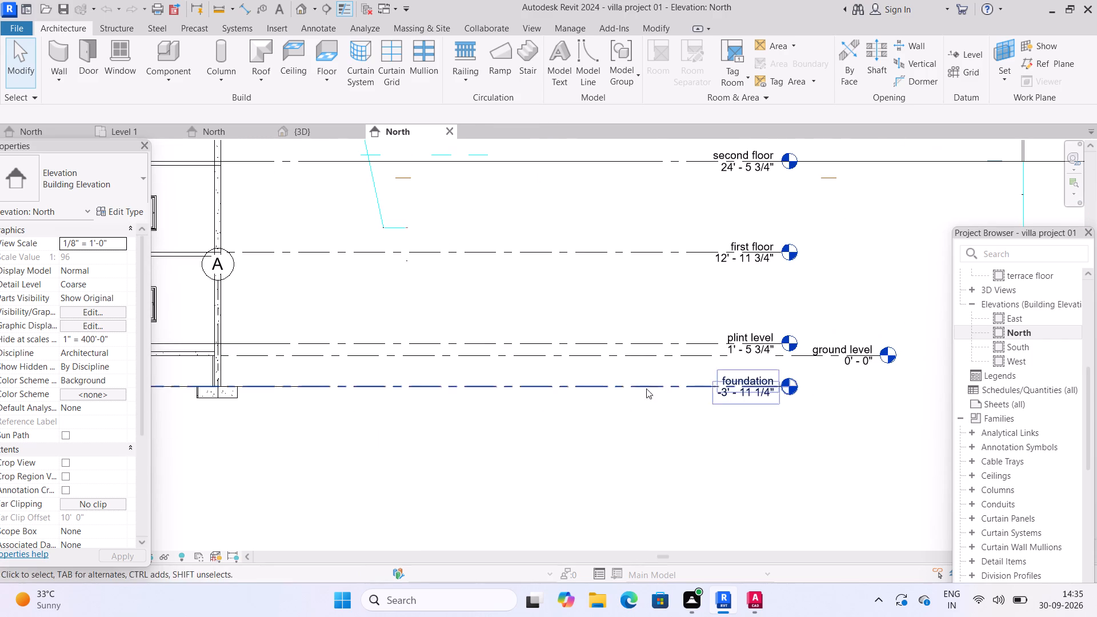
scroll(639, 393, "down", 1)
middle_click_drag(374, 402, 596, 407)
scroll(562, 393, "up", 1)
middle_click_drag(538, 387, 325, 410)
scroll(509, 394, "down", 1)
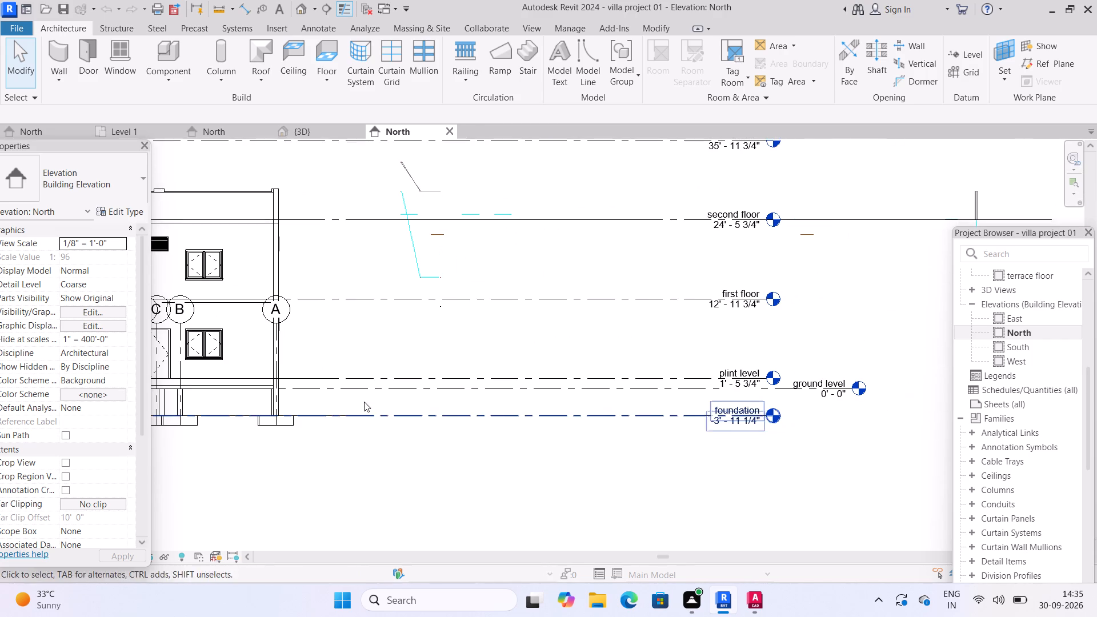
Compare the foundation, ground and plinth level elevations with the floor levels above in the villa's North elevation.
scroll(716, 431, "up", 2)
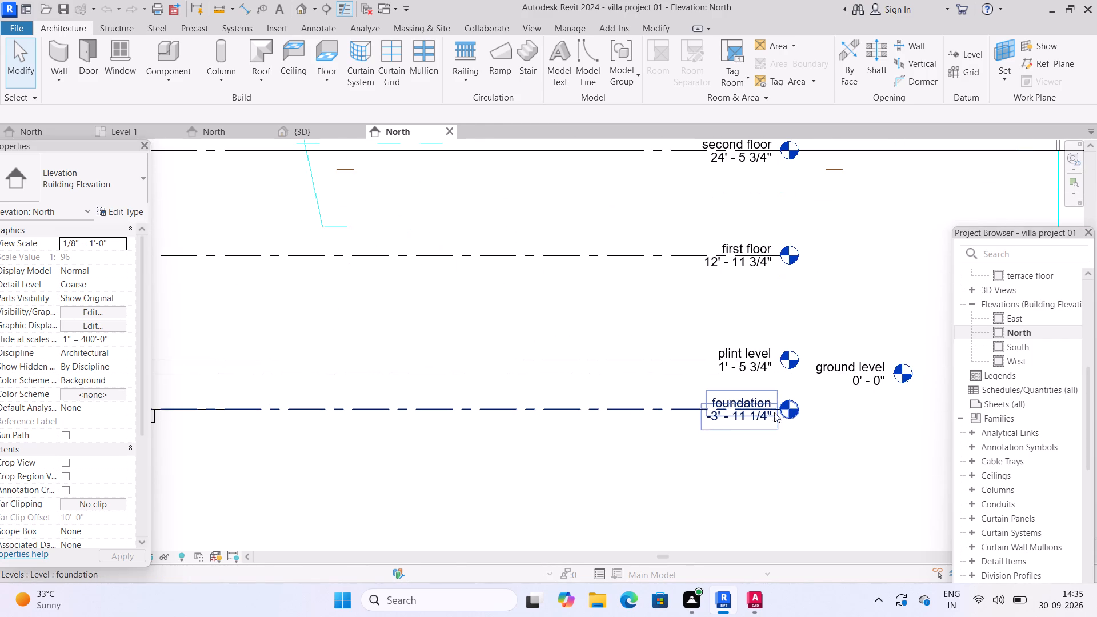
middle_click_drag(586, 380, 771, 399)
scroll(643, 404, "down", 4)
middle_click_drag(826, 411, 719, 431)
scroll(810, 436, "up", 2)
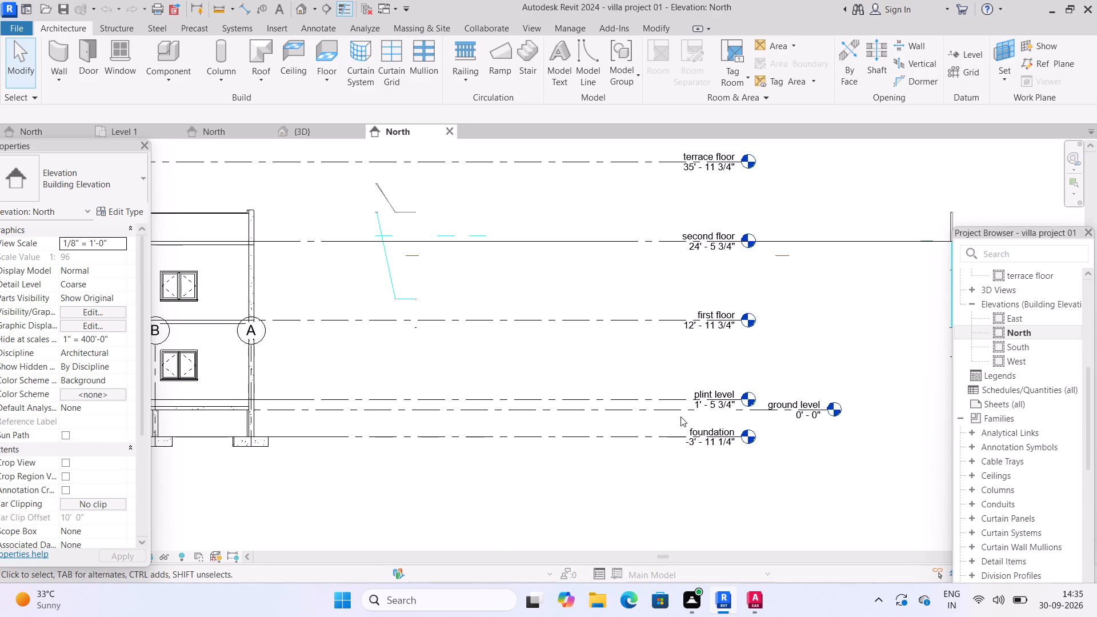
scroll(675, 416, "up", 1)
middle_click_drag(675, 418, 656, 419)
scroll(703, 419, "down", 3)
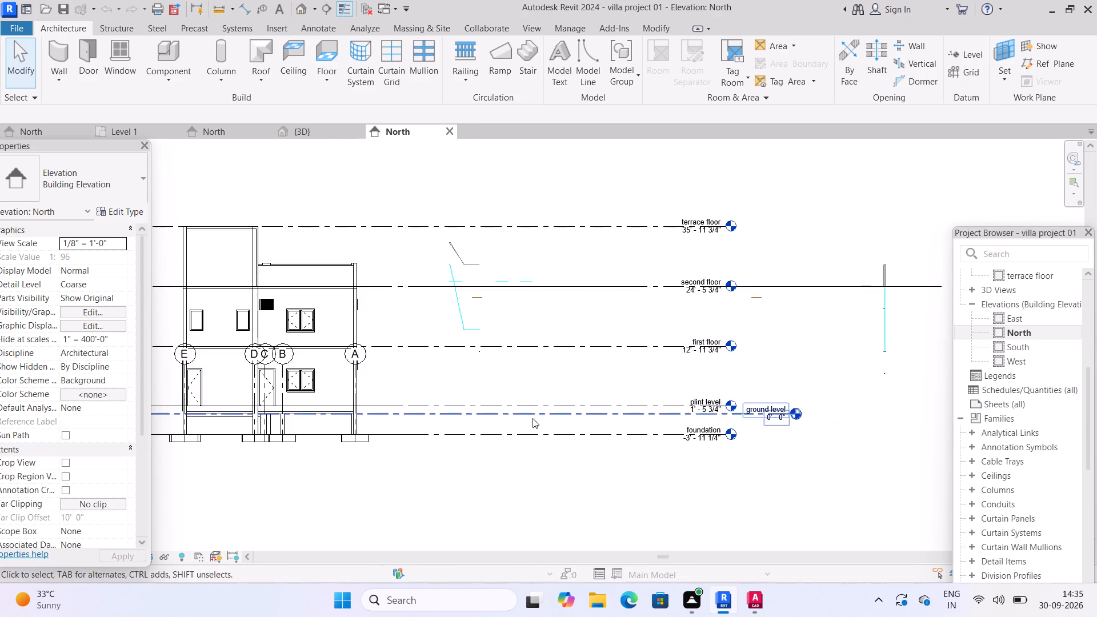
scroll(486, 417, "up", 3)
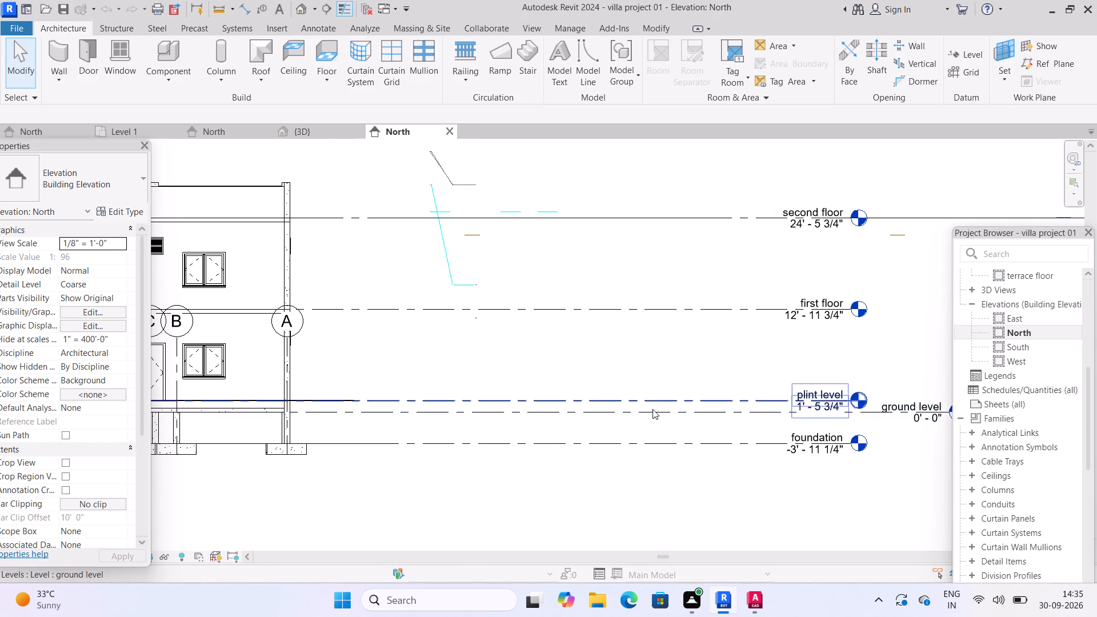
middle_click_drag(776, 432, 544, 403)
scroll(771, 431, "down", 2)
scroll(568, 399, "up", 6)
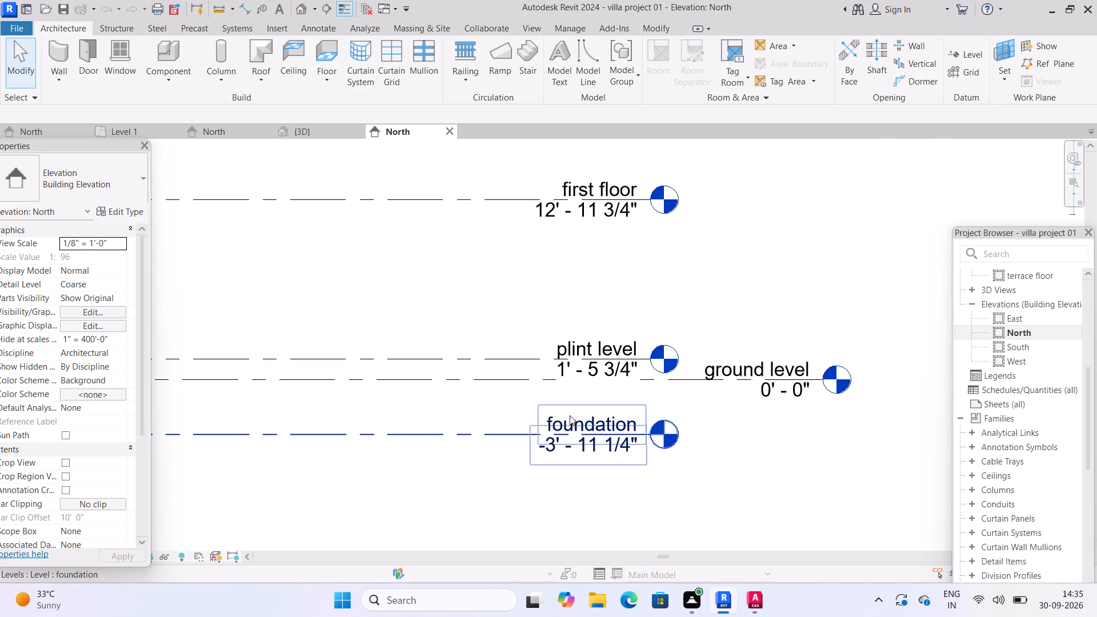
scroll(594, 415, "down", 3)
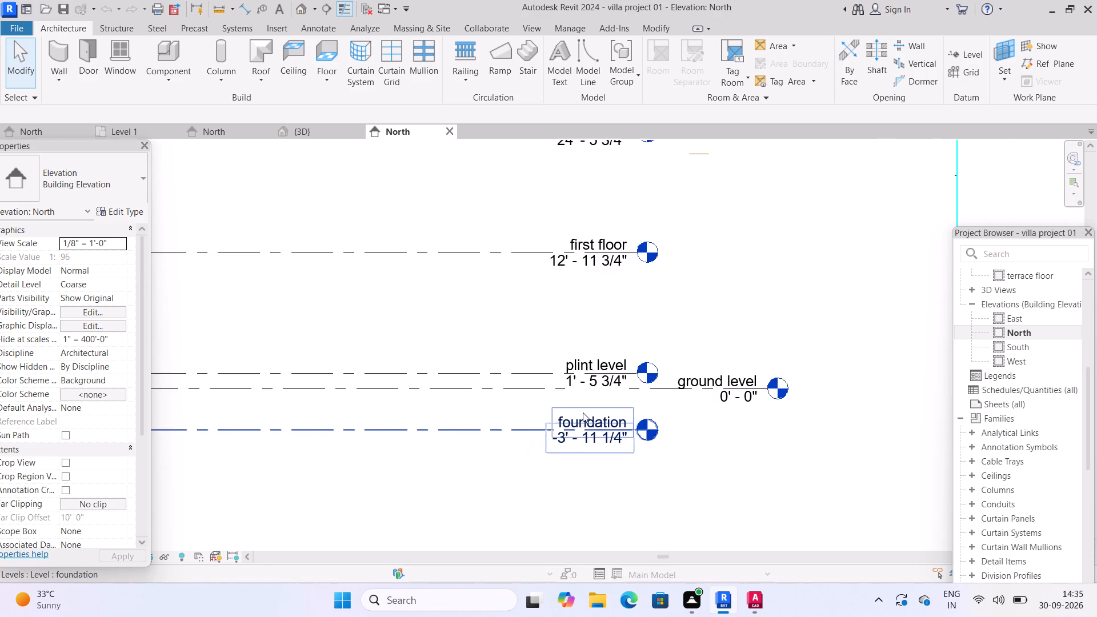
scroll(577, 412, "down", 4)
middle_click_drag(595, 425, 635, 431)
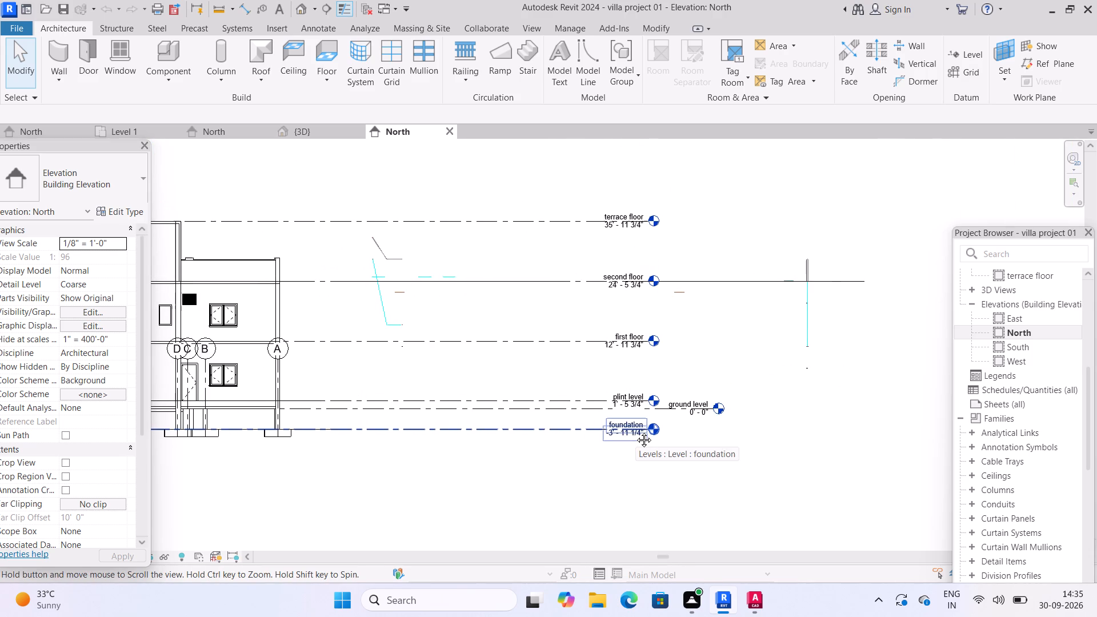
middle_click_drag(635, 431, 725, 439)
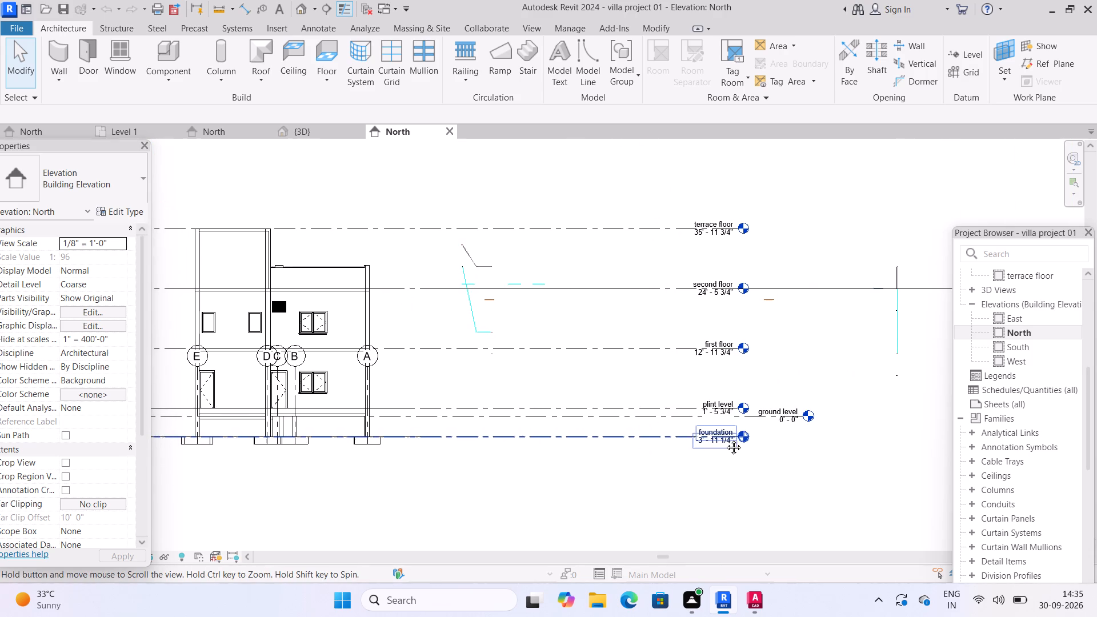
middle_click_drag(725, 439, 726, 438)
scroll(738, 440, "up", 3)
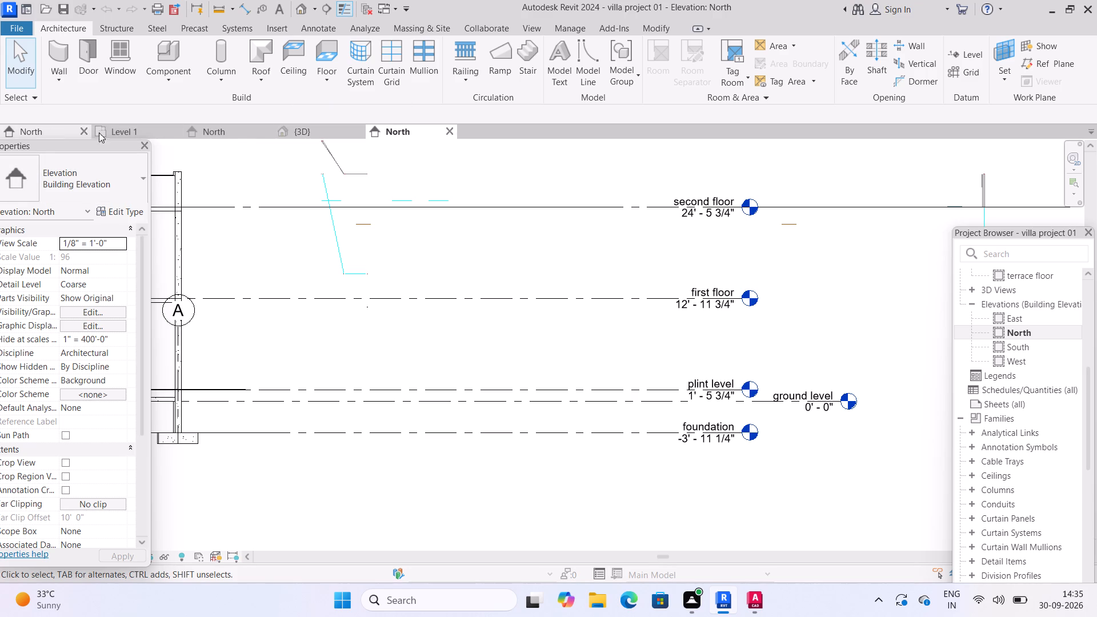
Return to the 3D view of villa project 01.
left_click(339, 129)
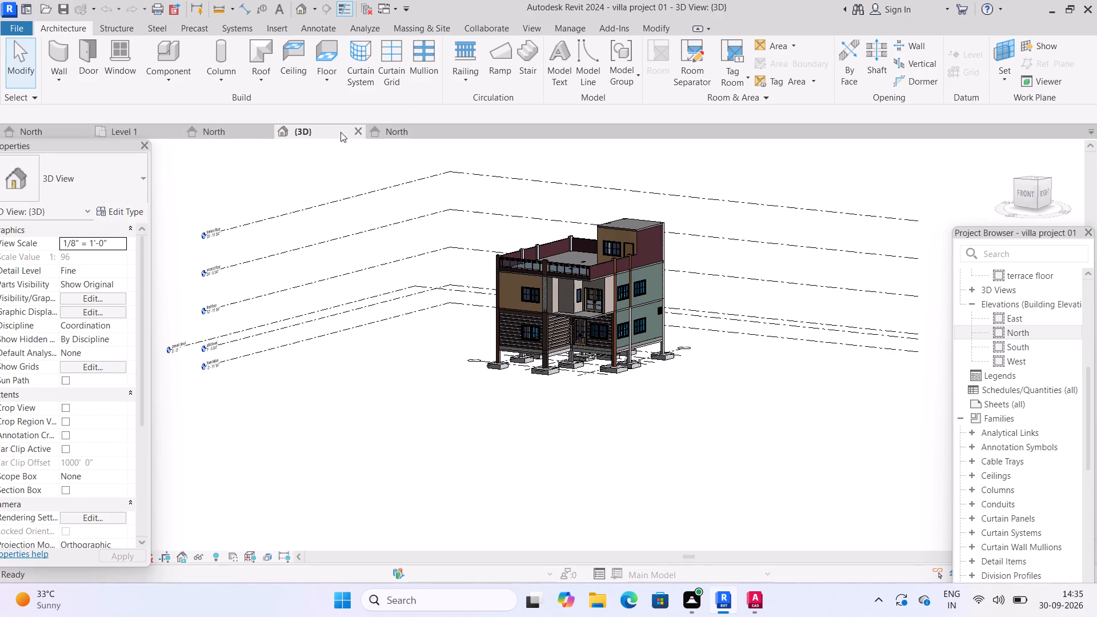
Switch to Project1's North elevation and examine its default levels, from the bottom of footing up to Level 2.
left_click(240, 129)
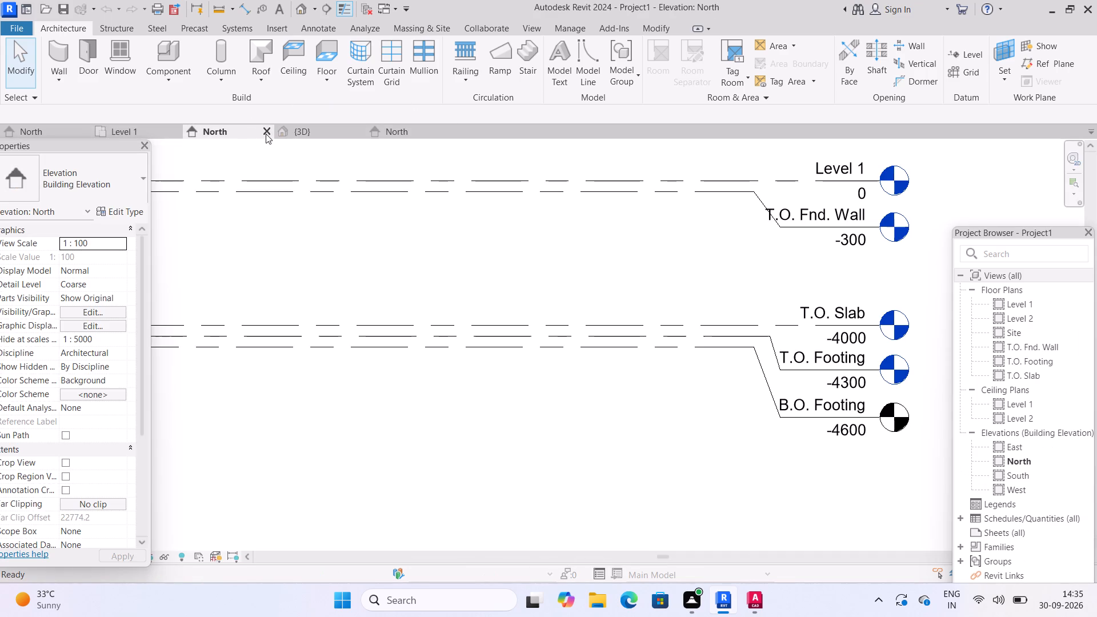
scroll(599, 346, "down", 4)
scroll(764, 387, "up", 4)
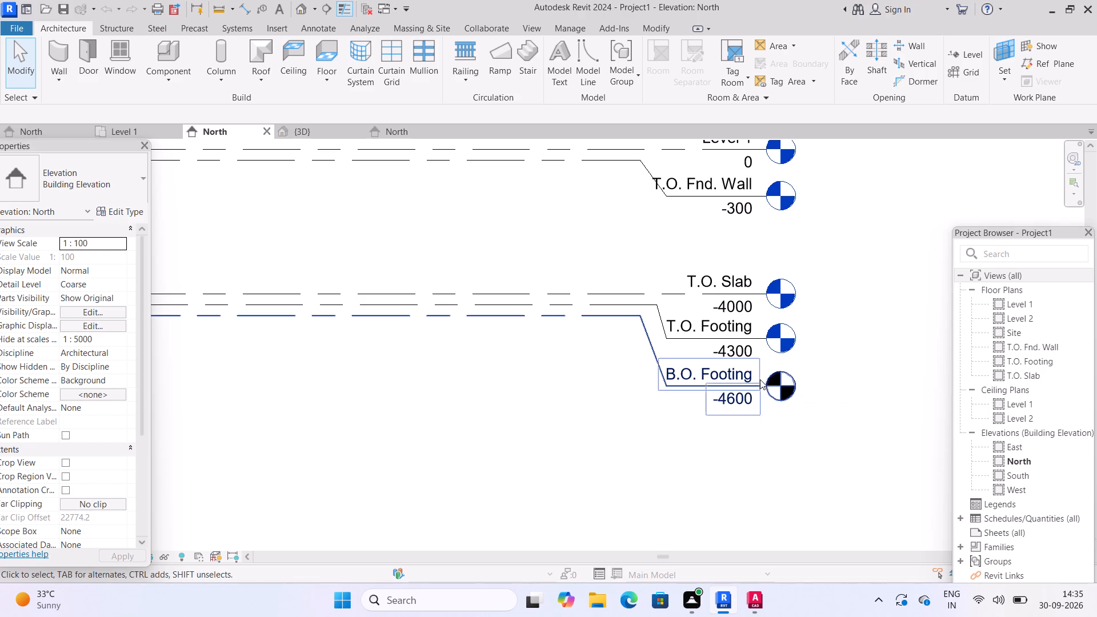
scroll(731, 353, "down", 3)
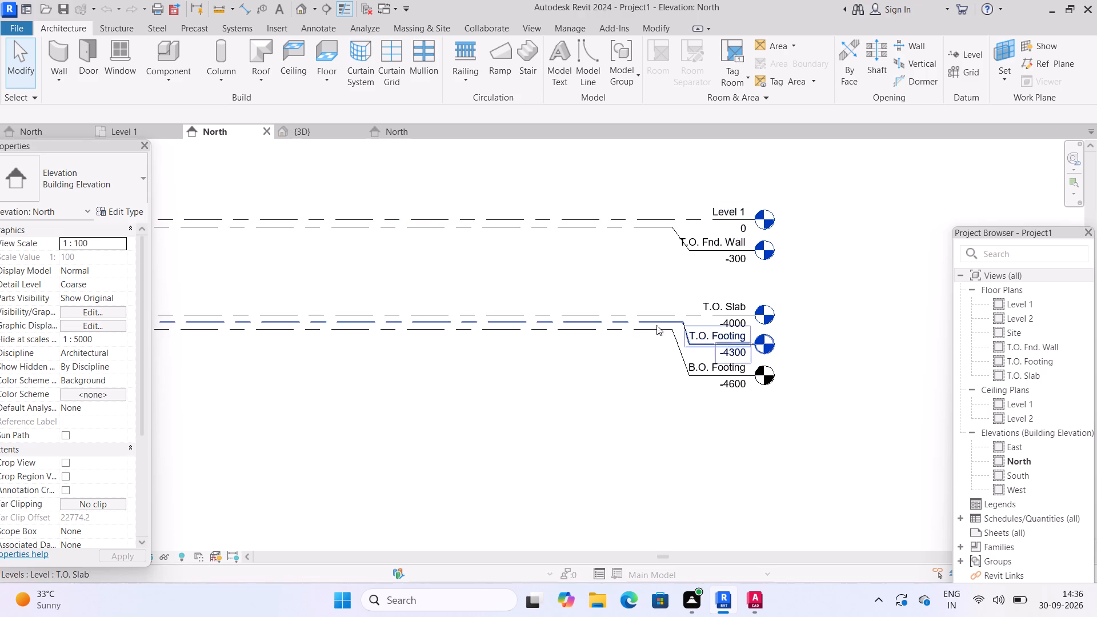
scroll(522, 295, "down", 4)
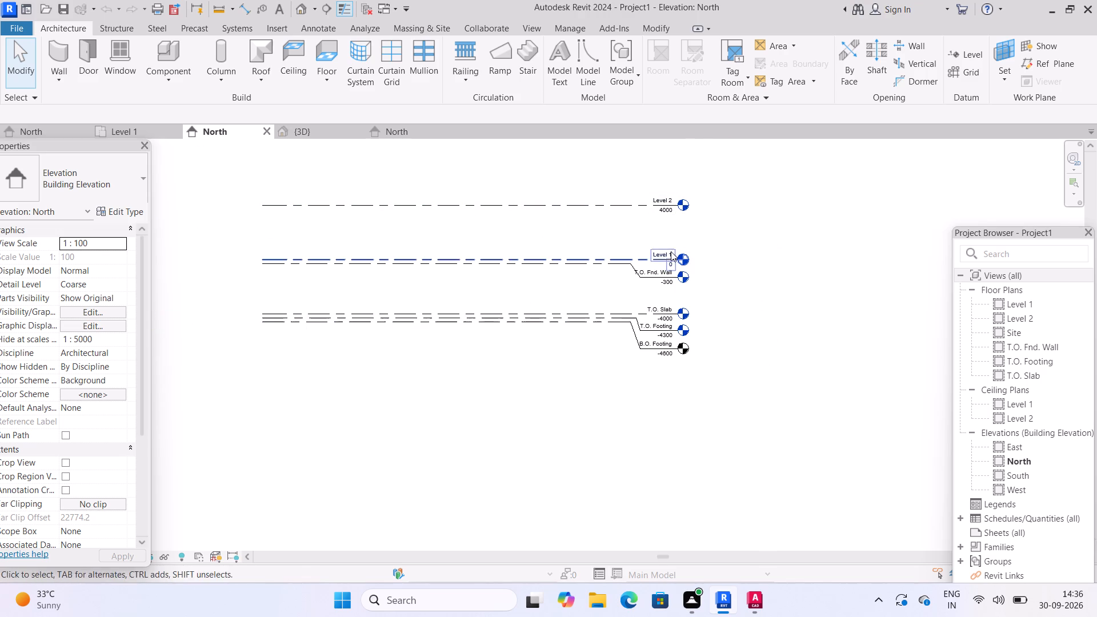
scroll(654, 213, "up", 2)
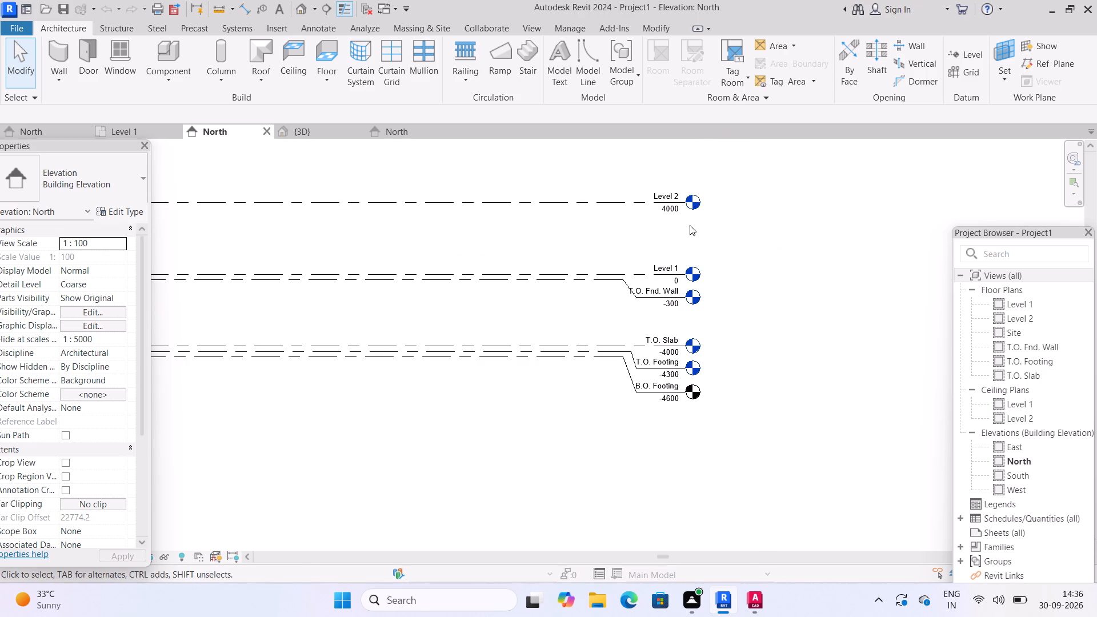
scroll(702, 209, "down", 3)
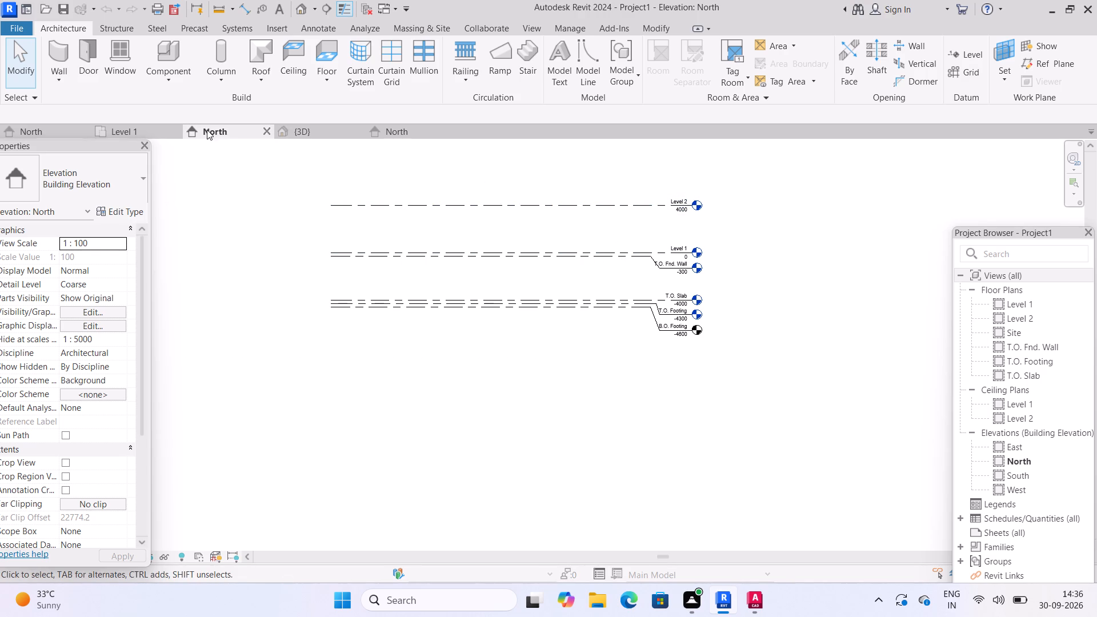
Close Project1's North elevation and Level 1 floor plan.
left_click(138, 129)
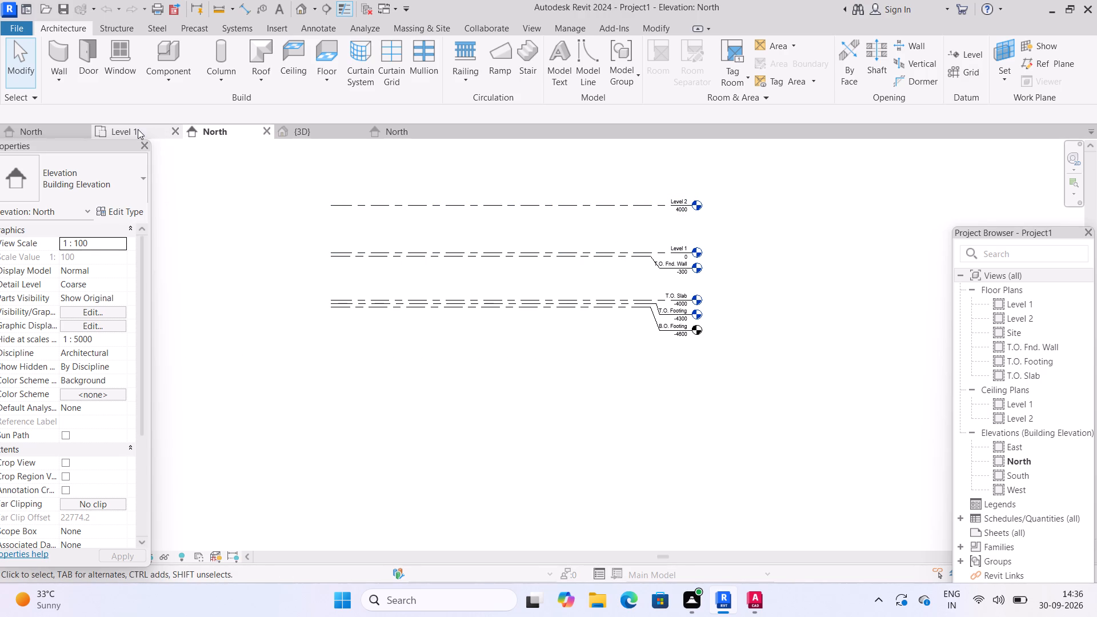
left_click(226, 130)
left_click(266, 127)
left_click(174, 130)
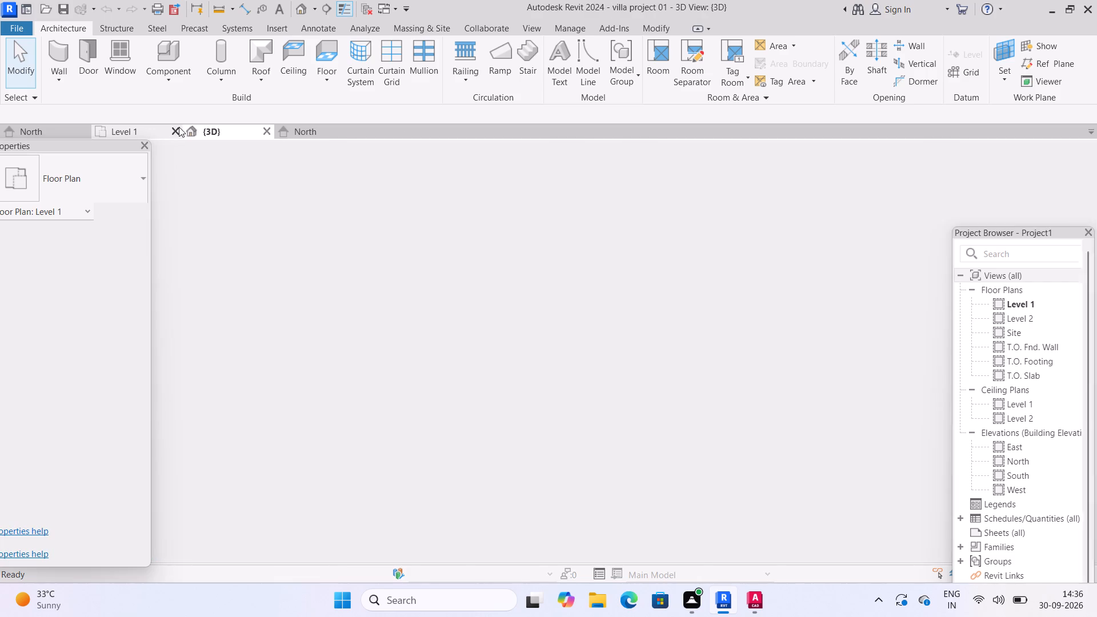
In the North elevation of the G+4 structural modelling project, set Level 1's elevation to -4'.
left_click(65, 131)
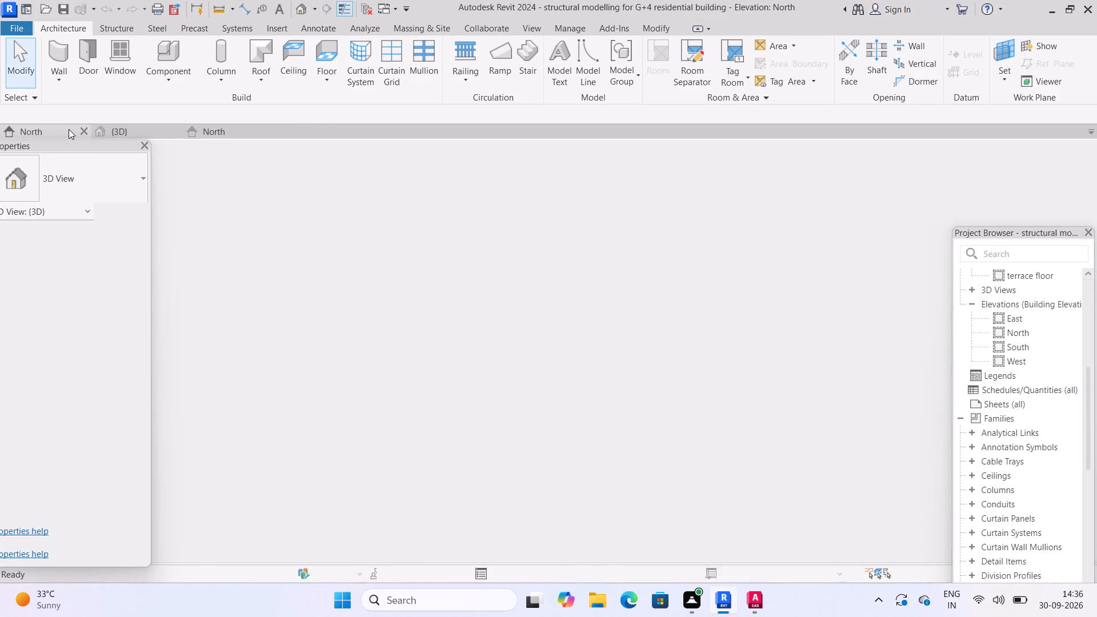
scroll(816, 323, "down", 4)
scroll(839, 355, "up", 5)
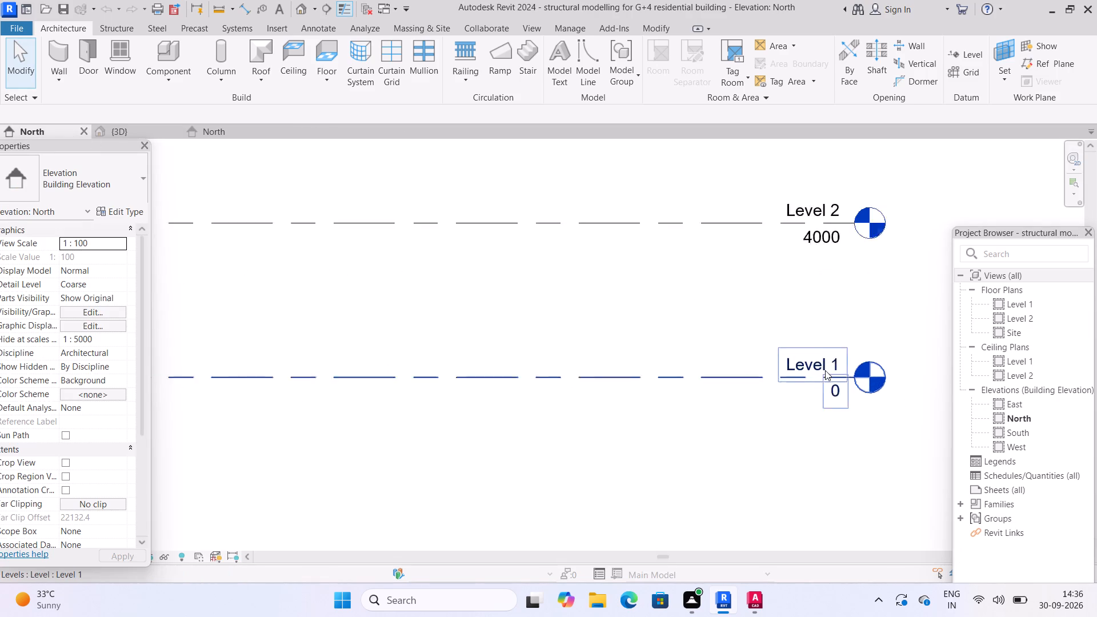
scroll(825, 370, "up", 2)
left_click(823, 356)
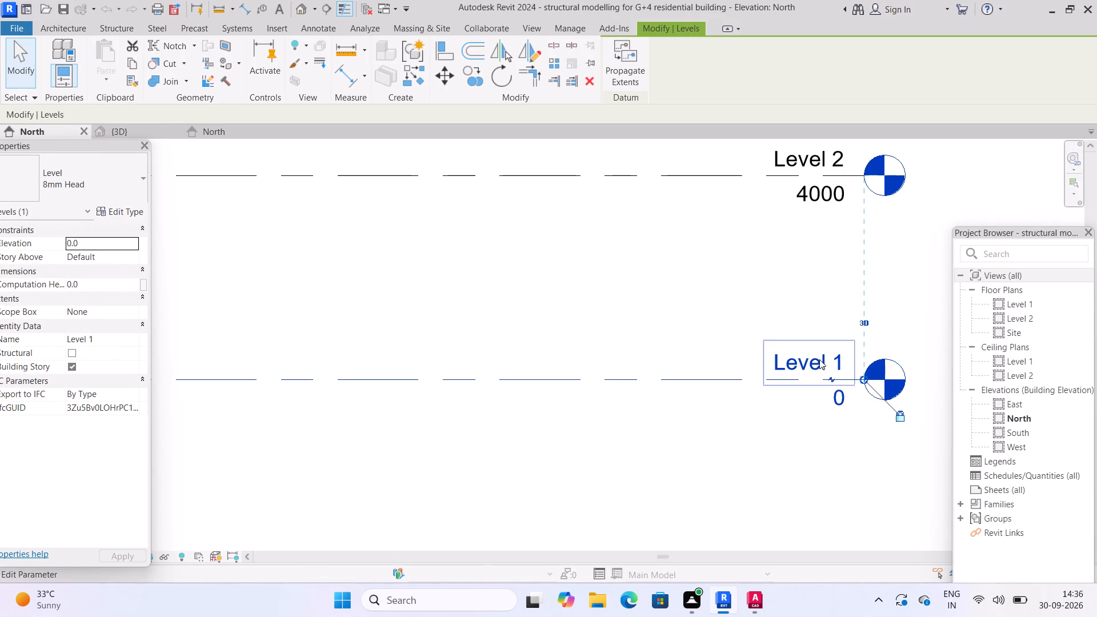
left_click(831, 394)
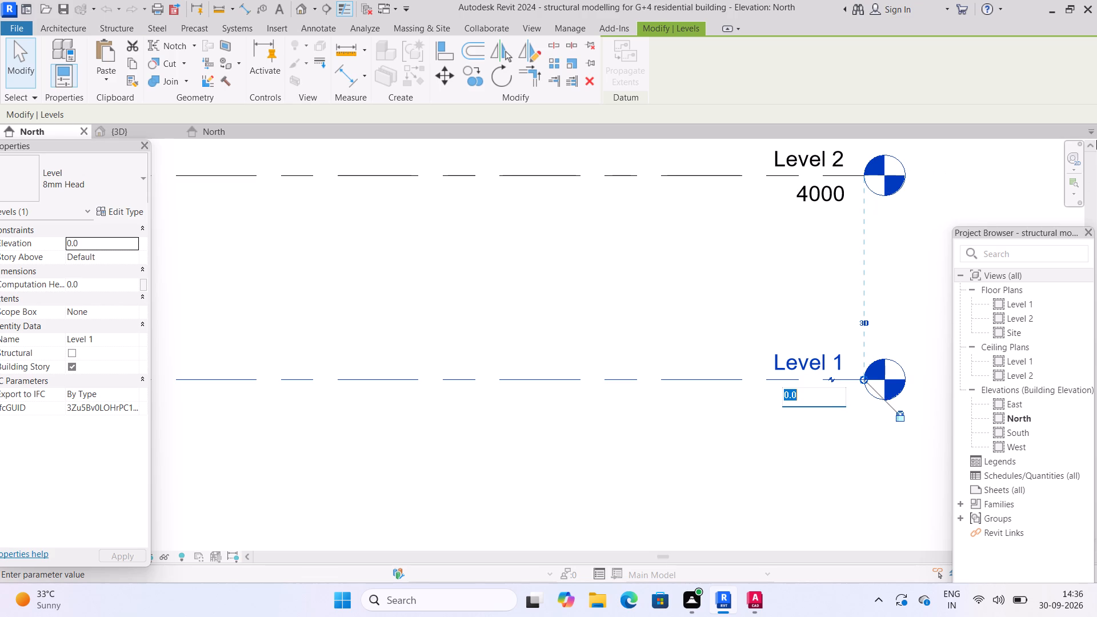
key("minus")
key("4")
key("apostrophe")
key("Return")
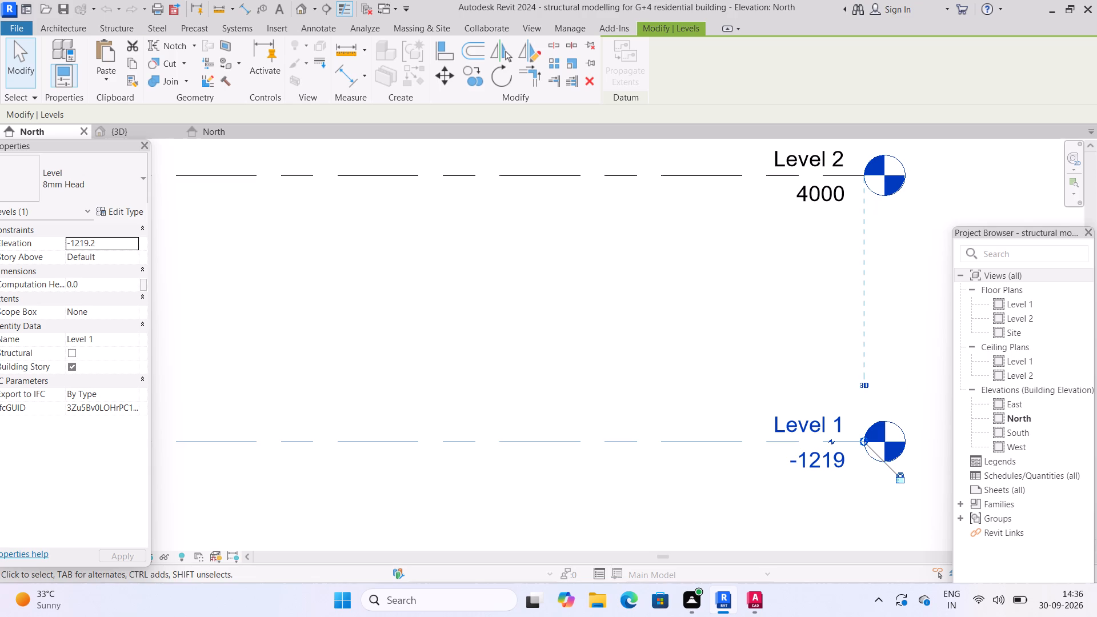
Examine the spacing between Level 1 and Level 2 in the G+4 project's North elevation.
scroll(1090, 189, "down", 2)
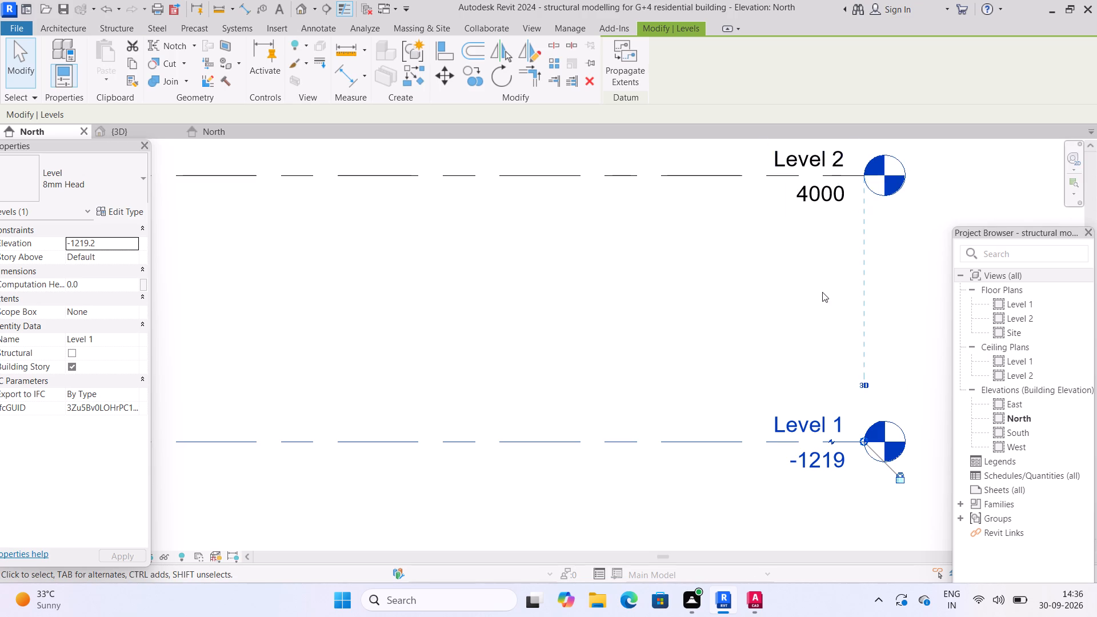
scroll(822, 292, "down", 7)
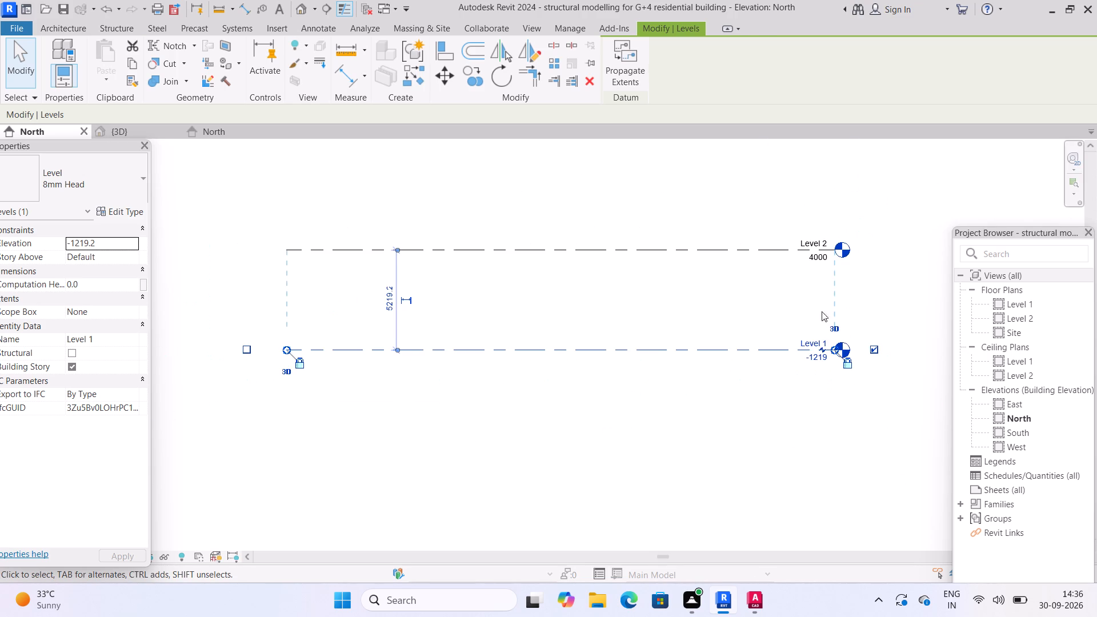
scroll(827, 359, "up", 3)
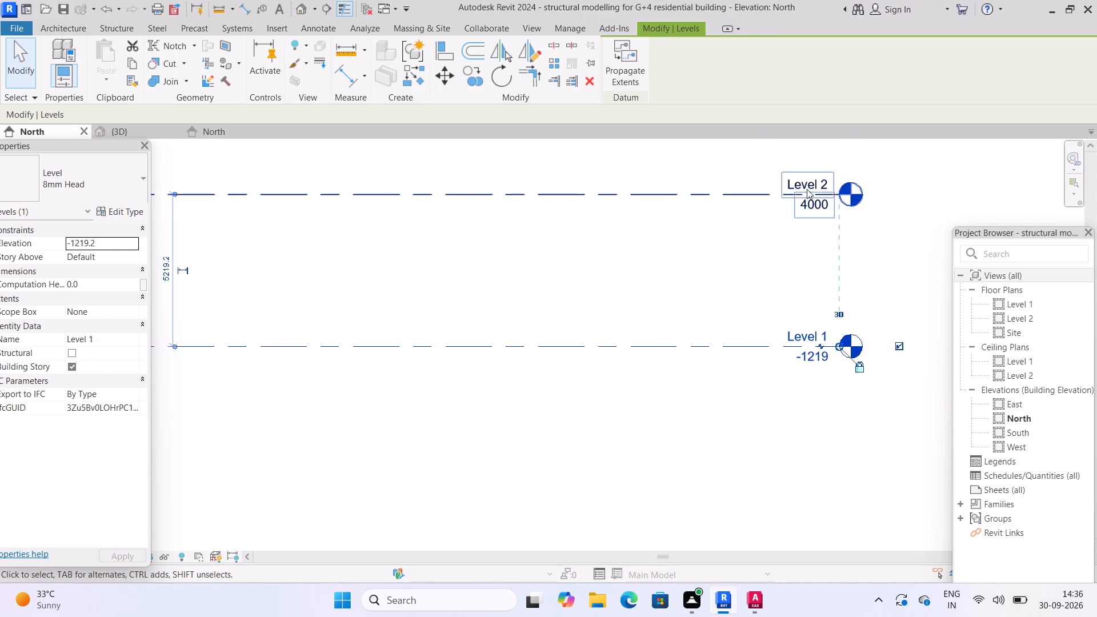
scroll(830, 211, "up", 3)
scroll(822, 217, "down", 8)
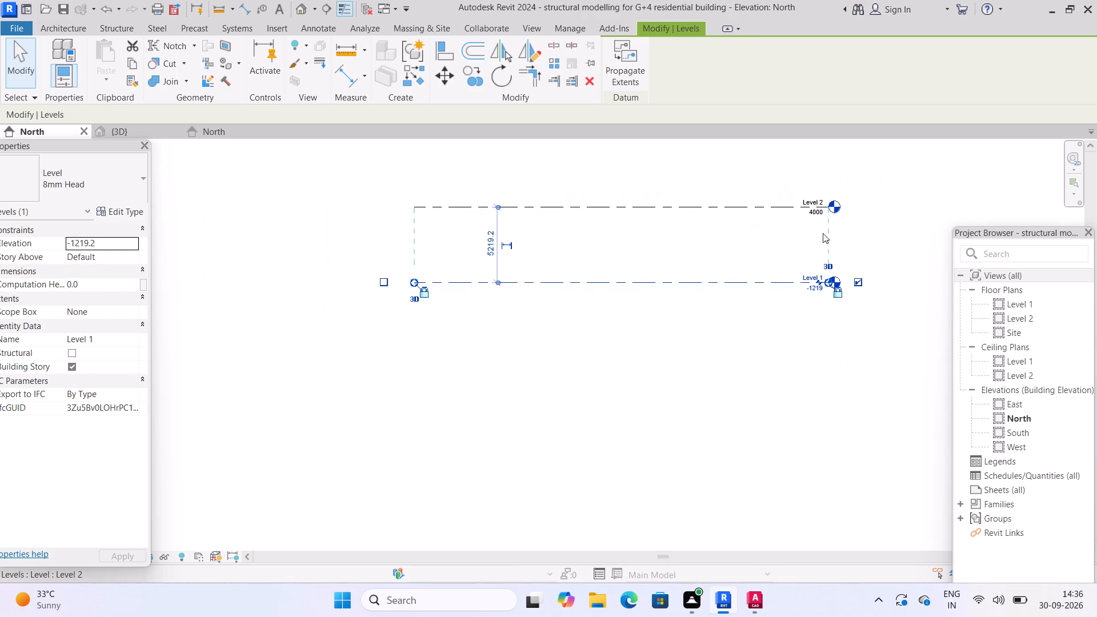
Return to the villa's North elevation and examine how its footings and columns sit against the foundation, ground and plinth levels.
left_click(217, 129)
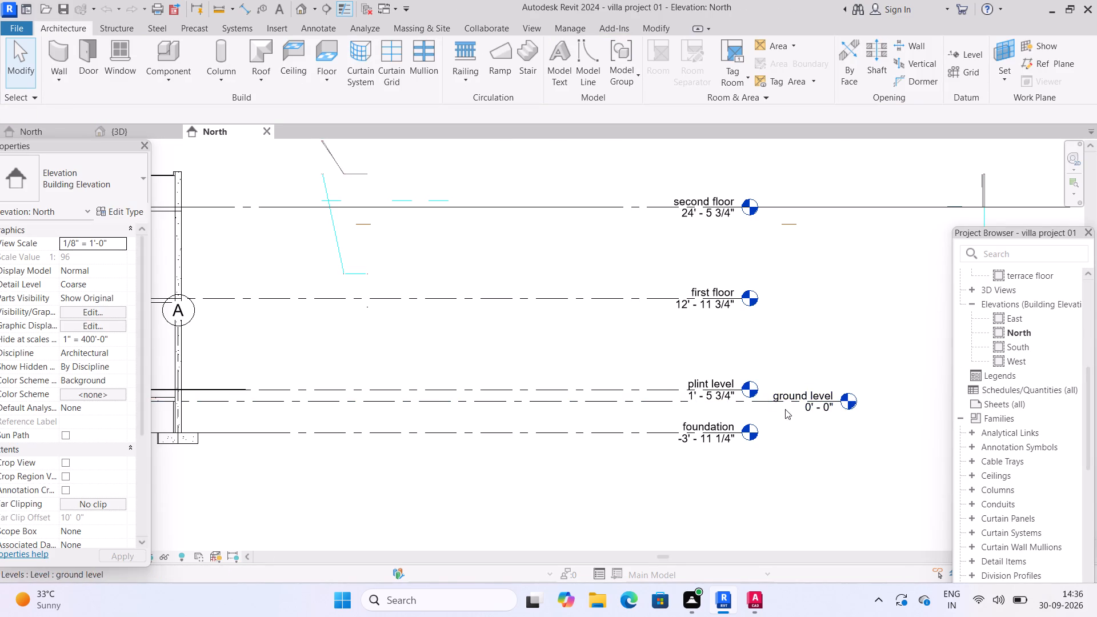
scroll(768, 419, "down", 4)
scroll(526, 405, "up", 2)
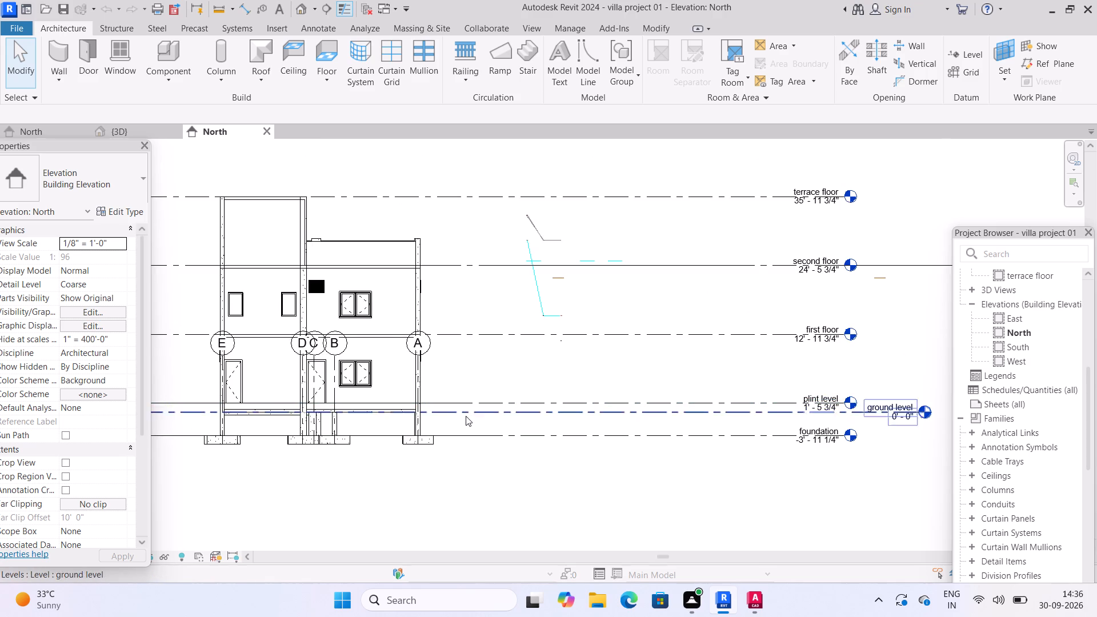
scroll(572, 389, "up", 2)
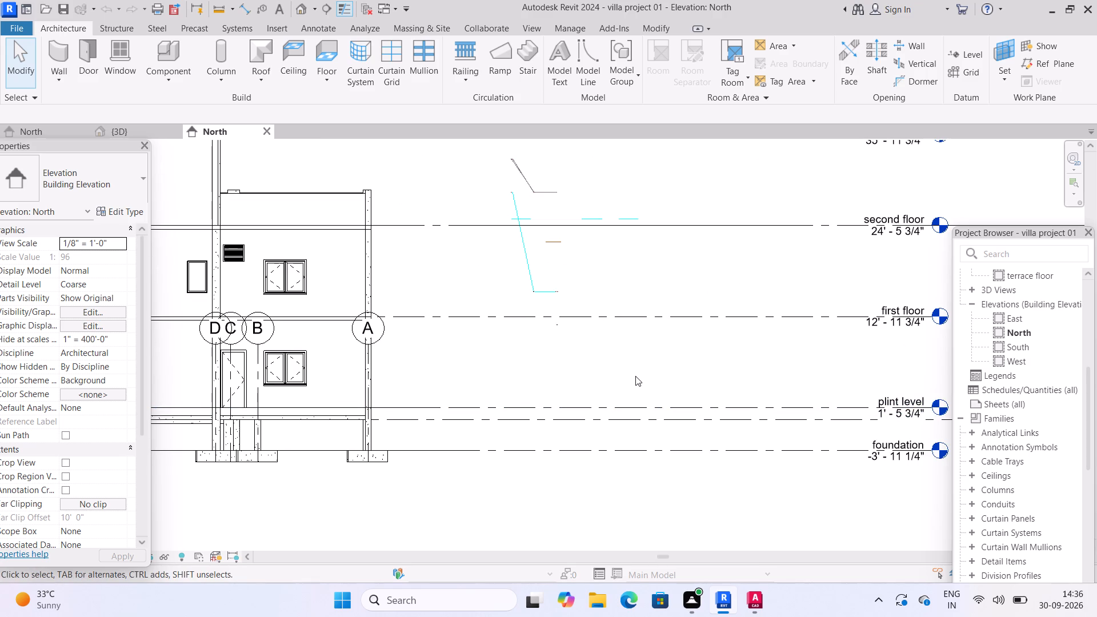
scroll(420, 430, "up", 6)
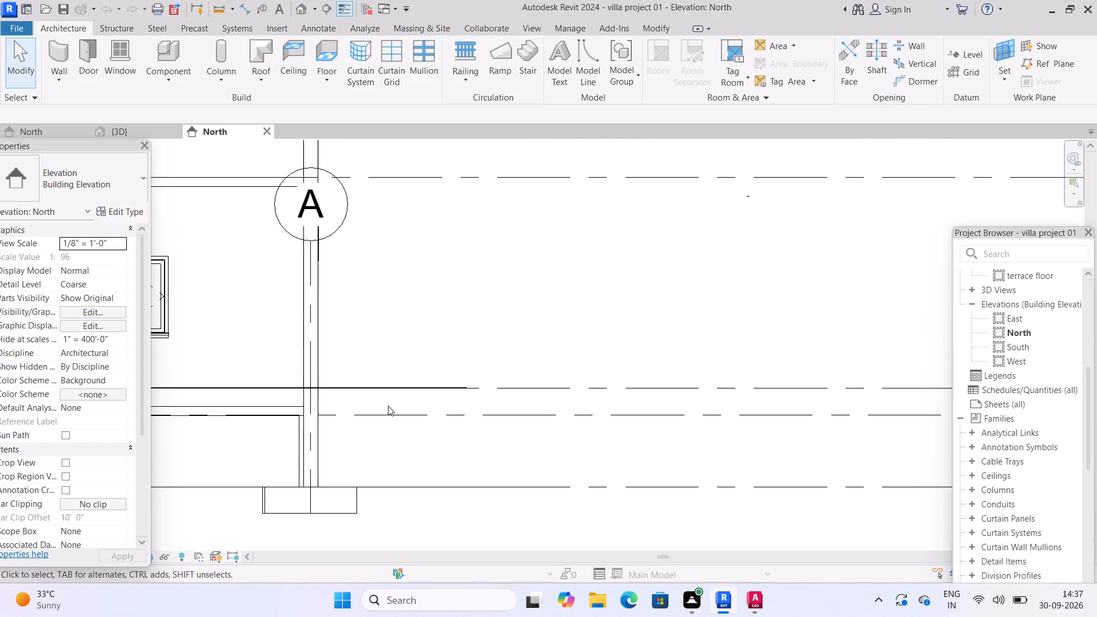
scroll(423, 372, "down", 4)
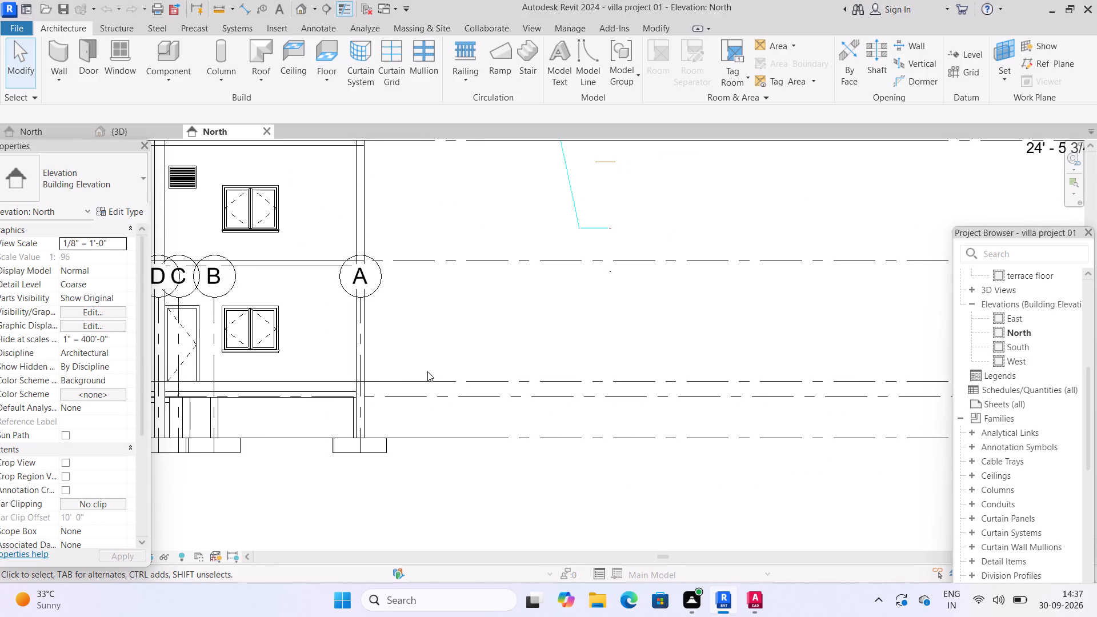
scroll(427, 371, "down", 1)
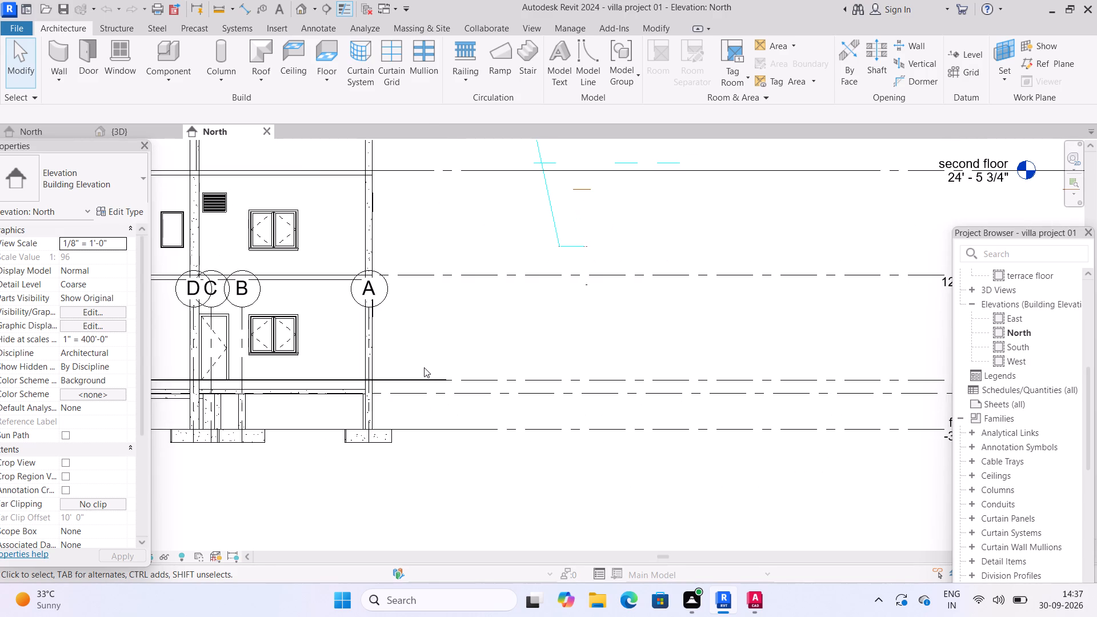
scroll(429, 370, "down", 2)
middle_click_drag(500, 367, 544, 365)
scroll(297, 406, "up", 3)
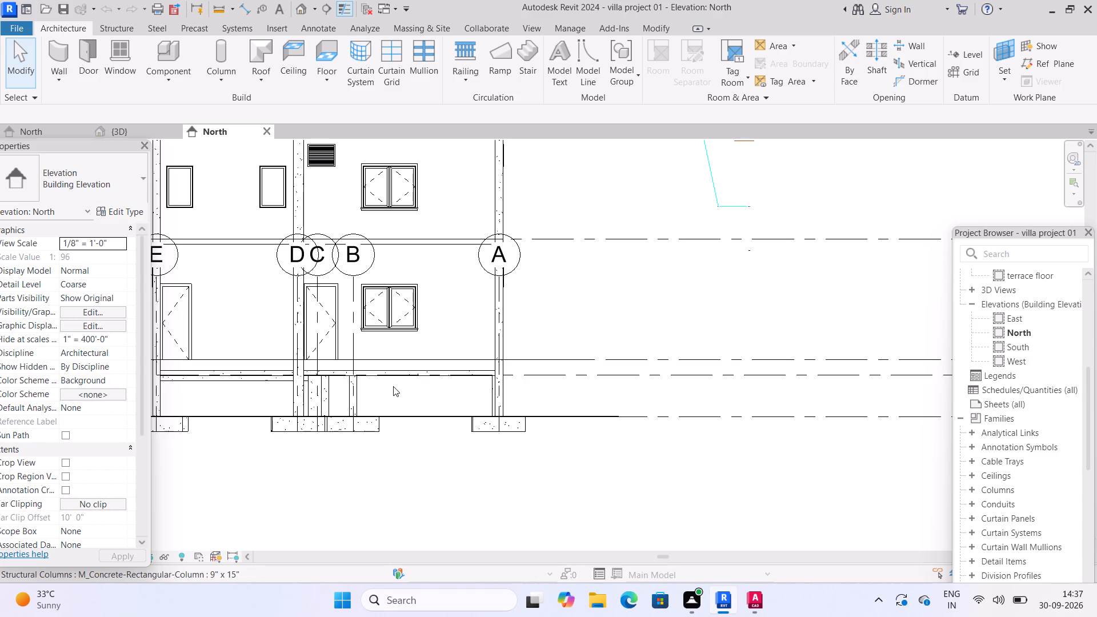
scroll(664, 356, "down", 2)
scroll(587, 355, "down", 3)
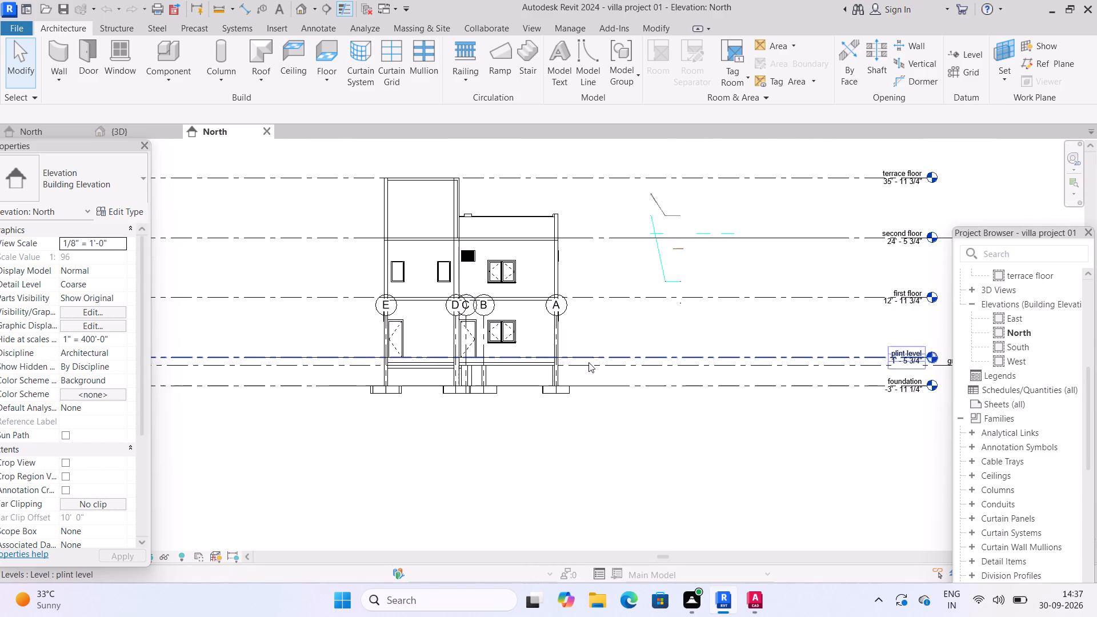
Select the villa's plinth beam between grids D and A and inspect its size, reference level and offsets.
middle_click_drag(380, 386, 636, 402)
scroll(589, 408, "down", 1)
middle_click_drag(636, 370, 470, 368)
scroll(621, 363, "up", 2)
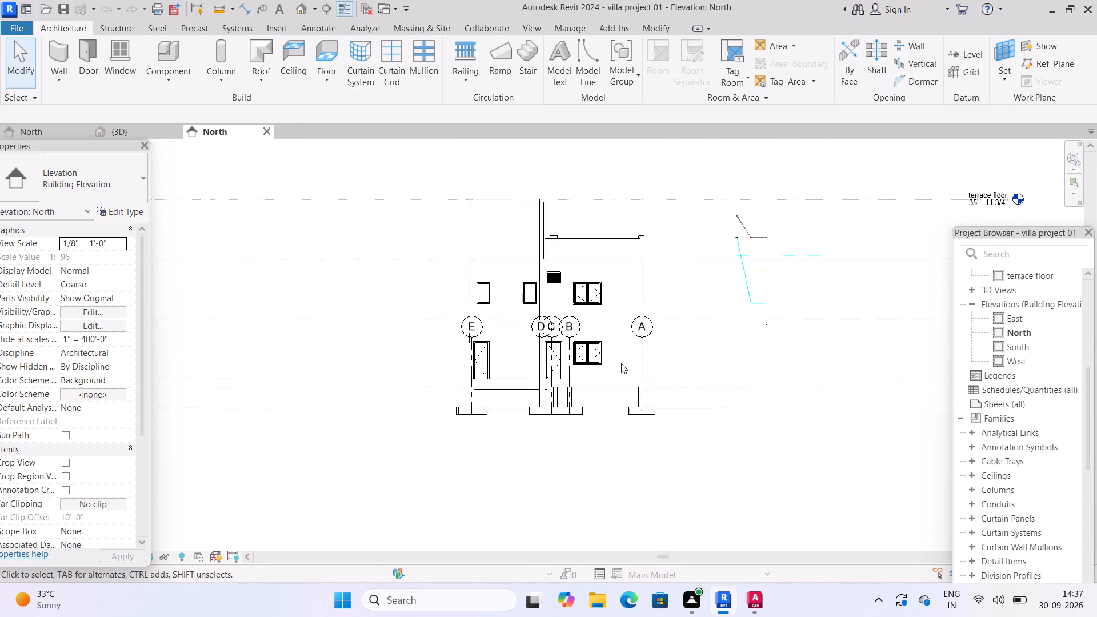
scroll(631, 400, "up", 4)
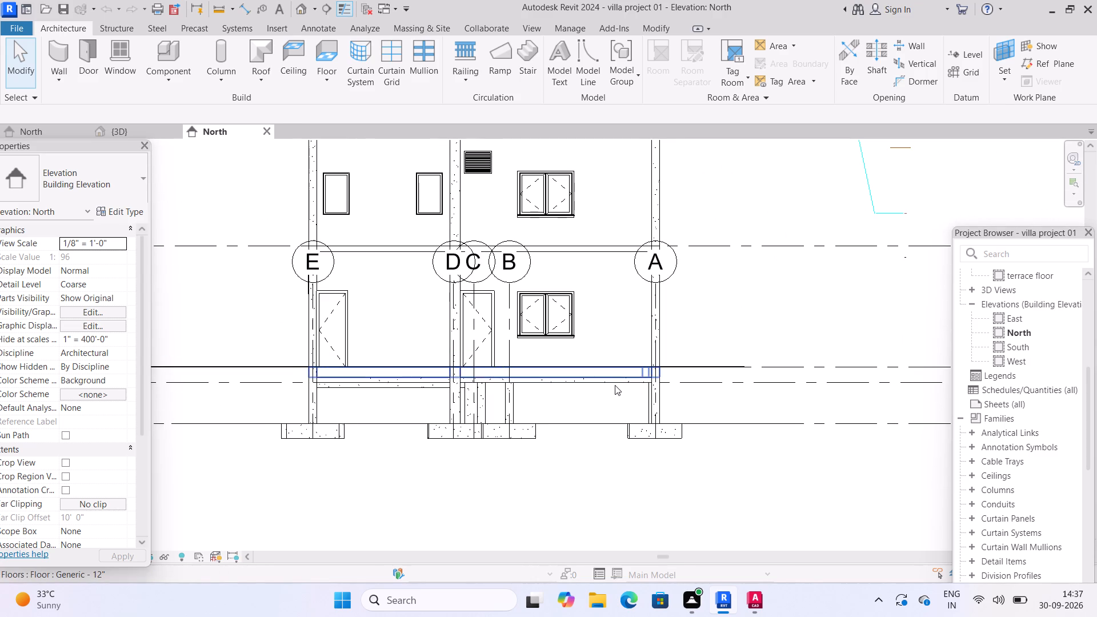
scroll(646, 388, "up", 3)
middle_click_drag(581, 388, 578, 404)
scroll(613, 388, "up", 5)
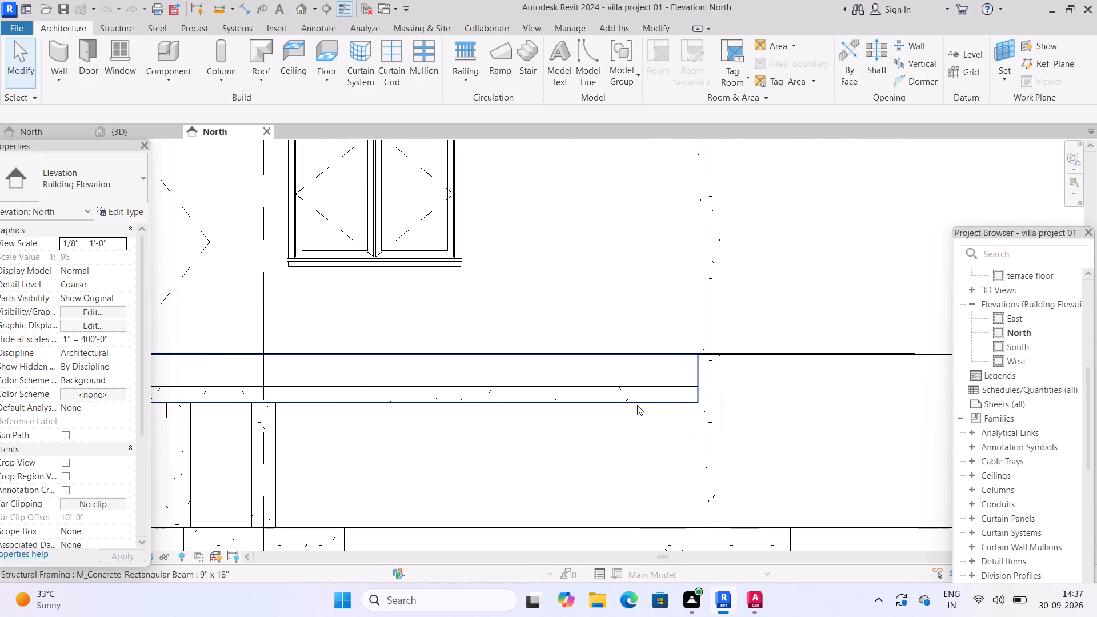
left_click(636, 397)
scroll(640, 396, "down", 4)
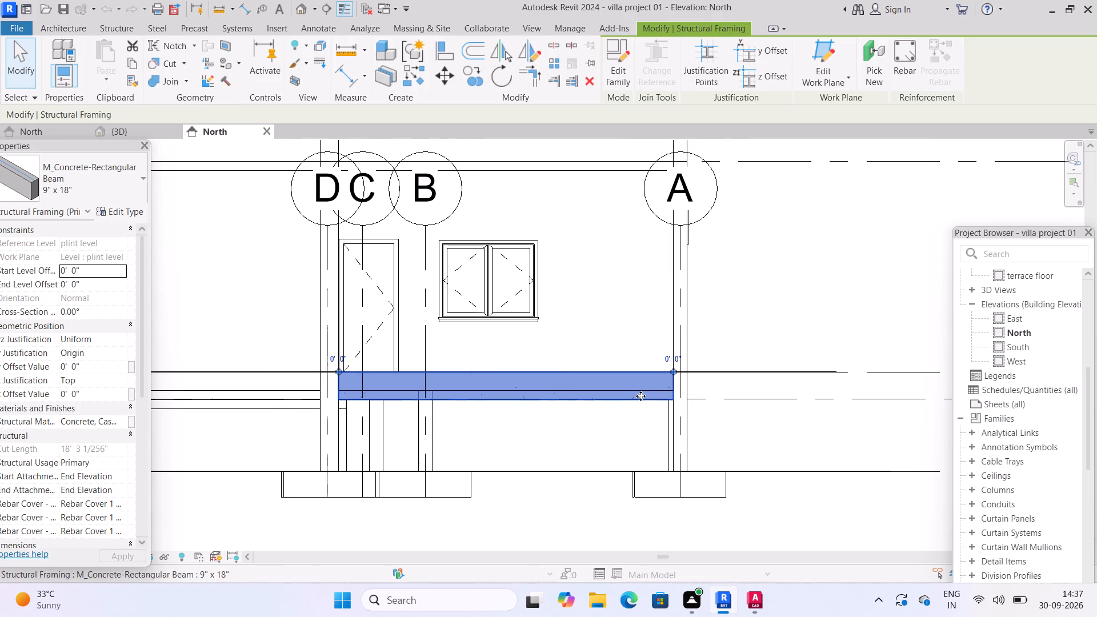
scroll(640, 396, "down", 3)
Inspect the two overlapping plinth beams between grids E and D, comparing their sizes and level offsets.
scroll(605, 397, "up", 2)
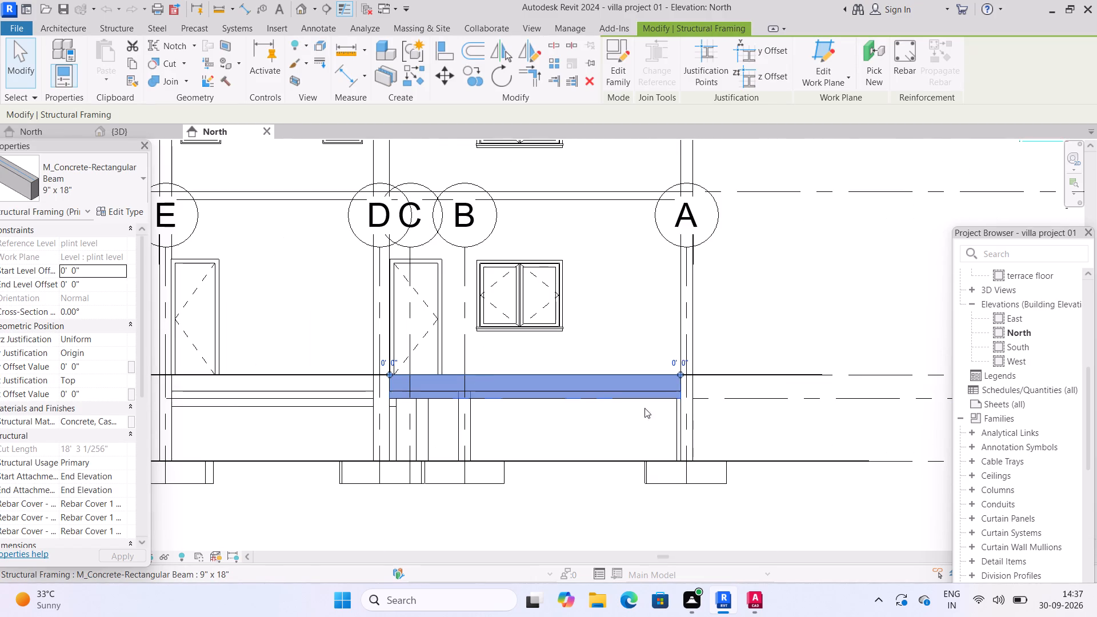
scroll(464, 376, "up", 3)
scroll(283, 411, "up", 1)
middle_click_drag(290, 416, 663, 357)
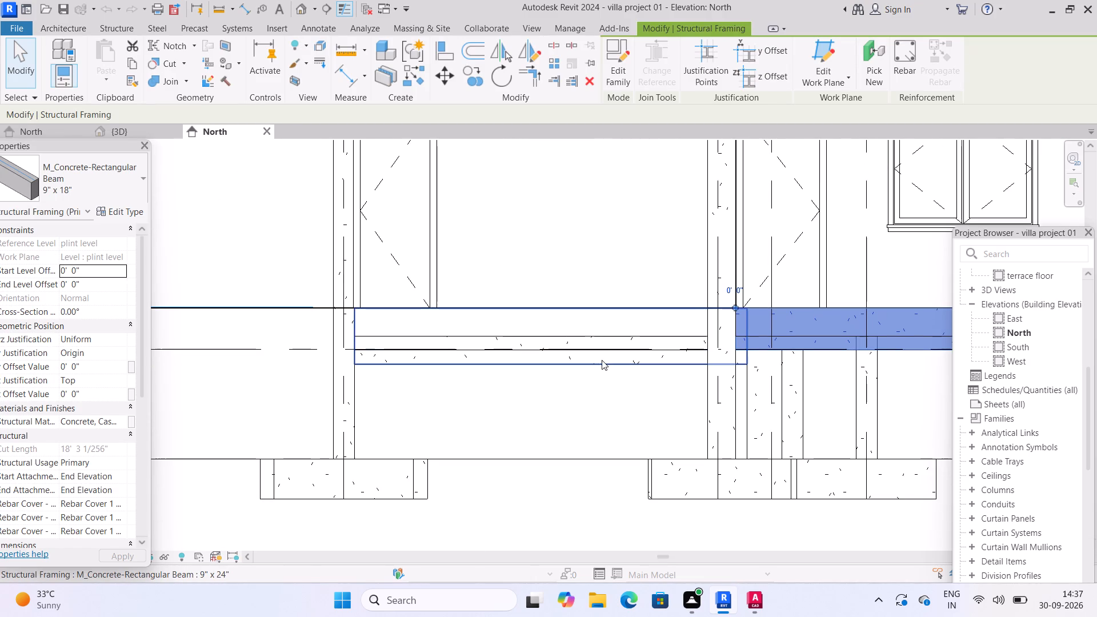
left_click(601, 360)
scroll(603, 362, "up", 3)
scroll(608, 363, "down", 4)
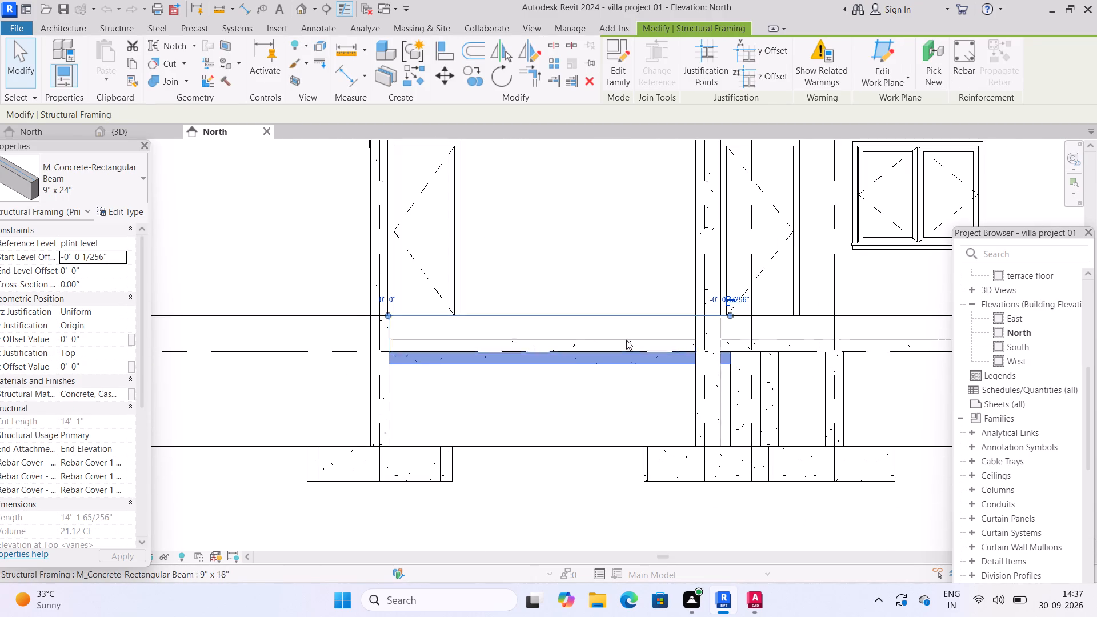
left_click(630, 336)
scroll(651, 368, "up", 3)
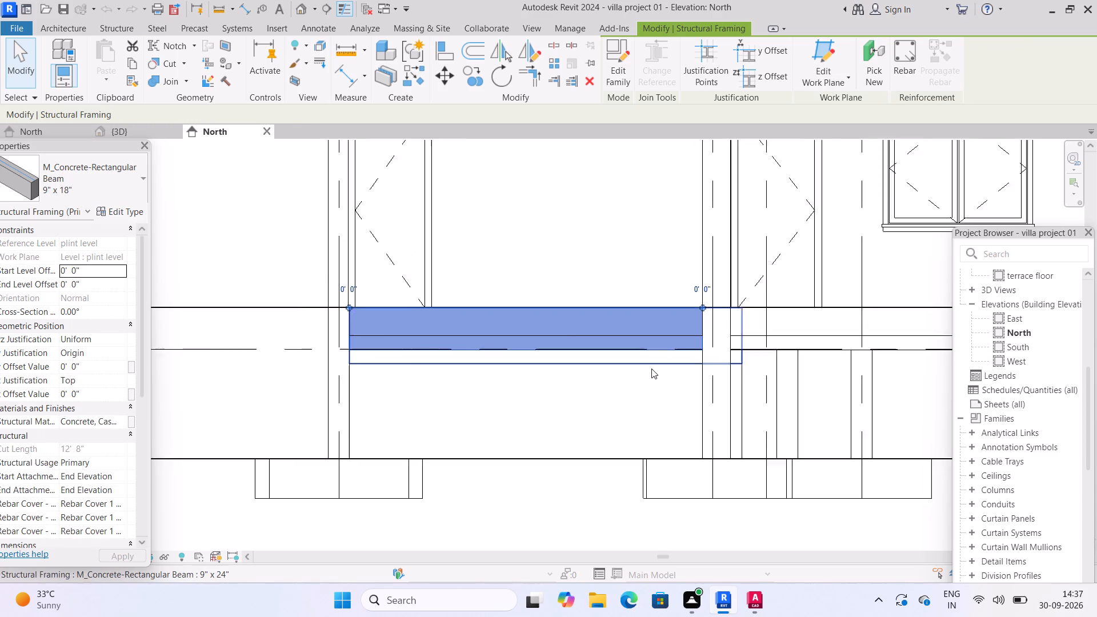
Select the villa's 9" x 24" plinth beam between grids E and D, and examine the foundation, ground and plinth level elevations.
left_click(660, 360)
middle_click_drag(662, 358, 511, 334)
scroll(658, 360, "down", 3)
scroll(728, 338, "down", 3)
middle_click_drag(728, 351, 690, 360)
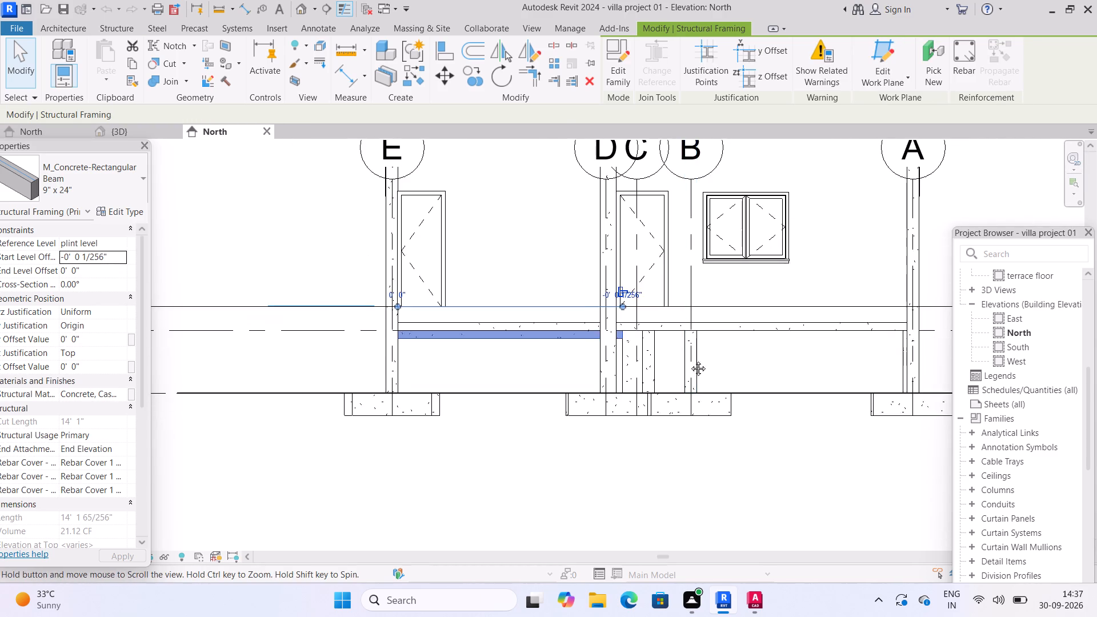
middle_click_drag(690, 360, 539, 352)
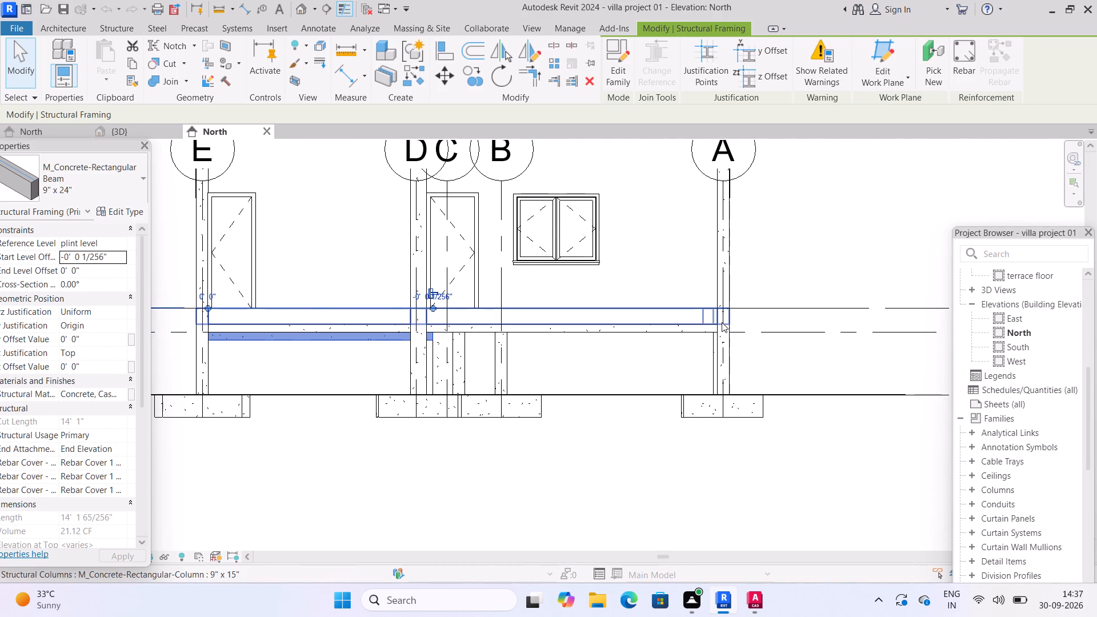
middle_click_drag(773, 340, 555, 356)
scroll(619, 360, "down", 1)
middle_click_drag(718, 354, 472, 356)
scroll(555, 382, "down", 1)
middle_click_drag(888, 398, 470, 334)
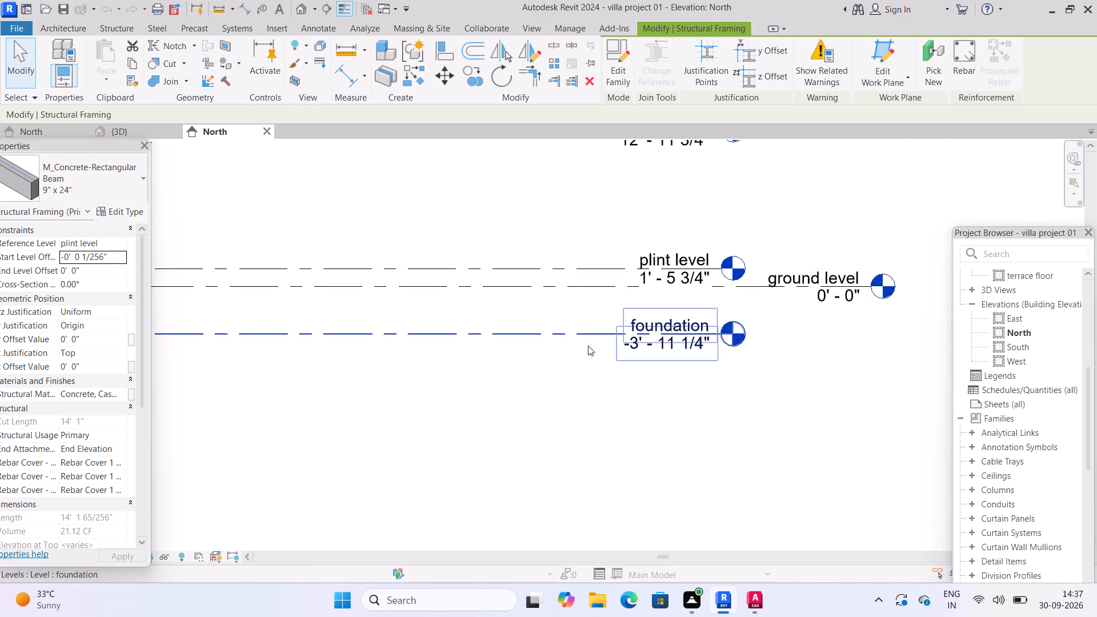
middle_click_drag(588, 346, 822, 344)
scroll(587, 346, "down", 1)
Return to the G+4 project's North elevation and rename Level 1 as "founation", renaming its corresponding views too.
left_click(41, 132)
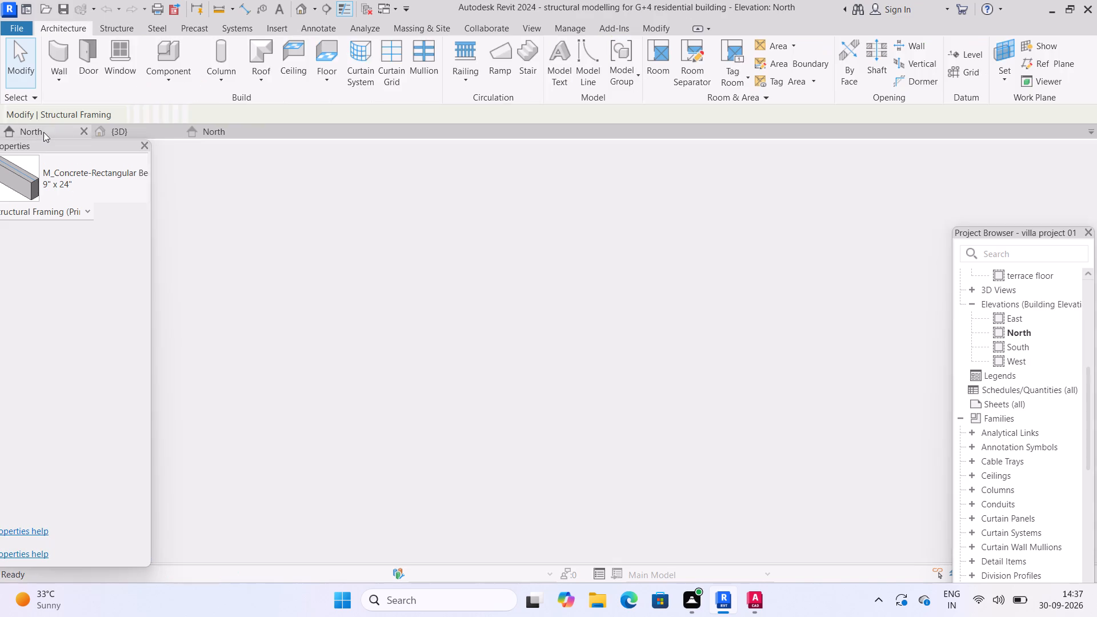
scroll(820, 282, "up", 9)
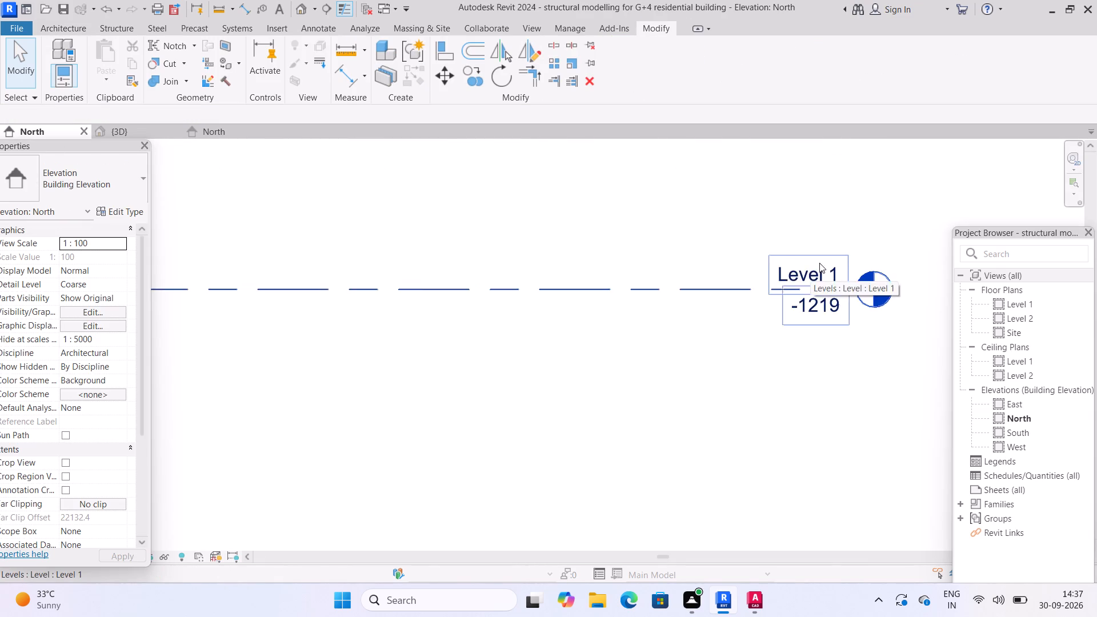
scroll(819, 263, "up", 2)
left_click(815, 285)
left_click(824, 280)
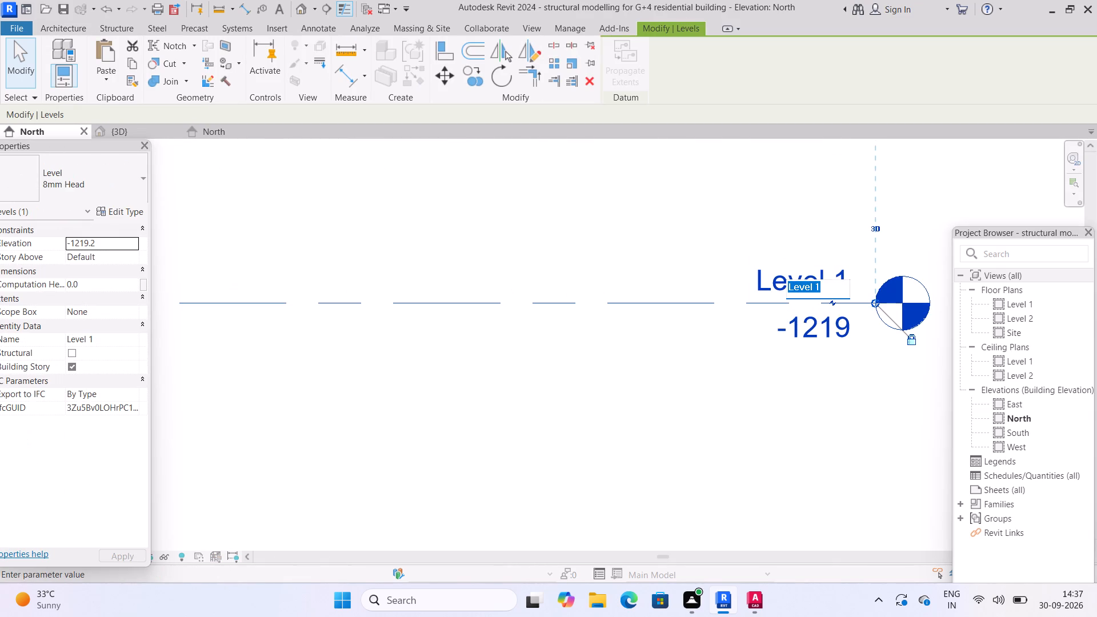
type("founation")
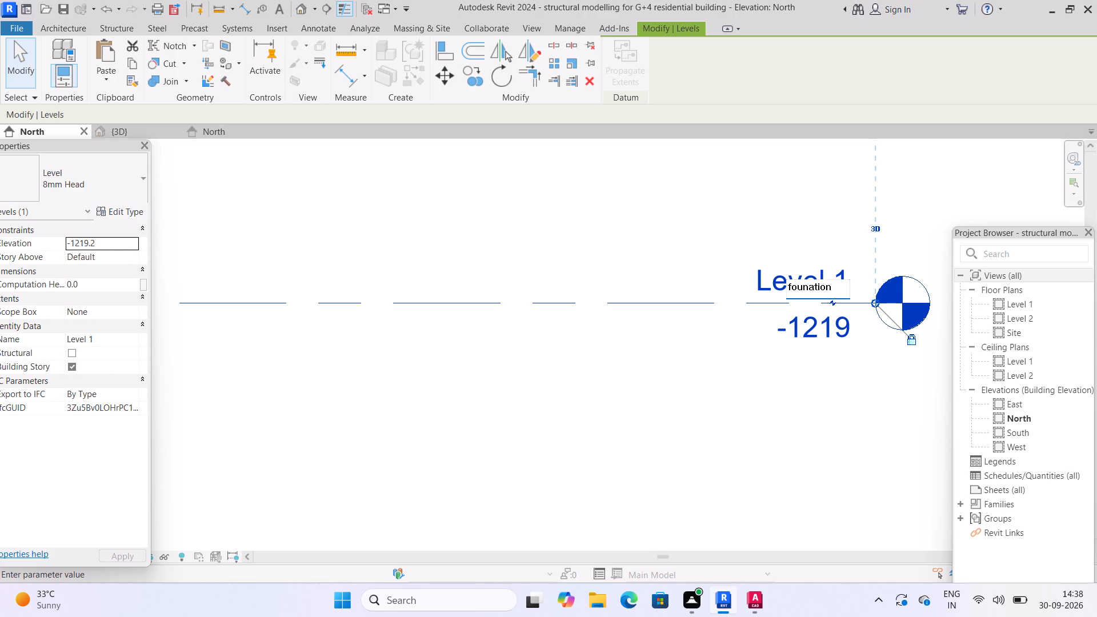
key("Return")
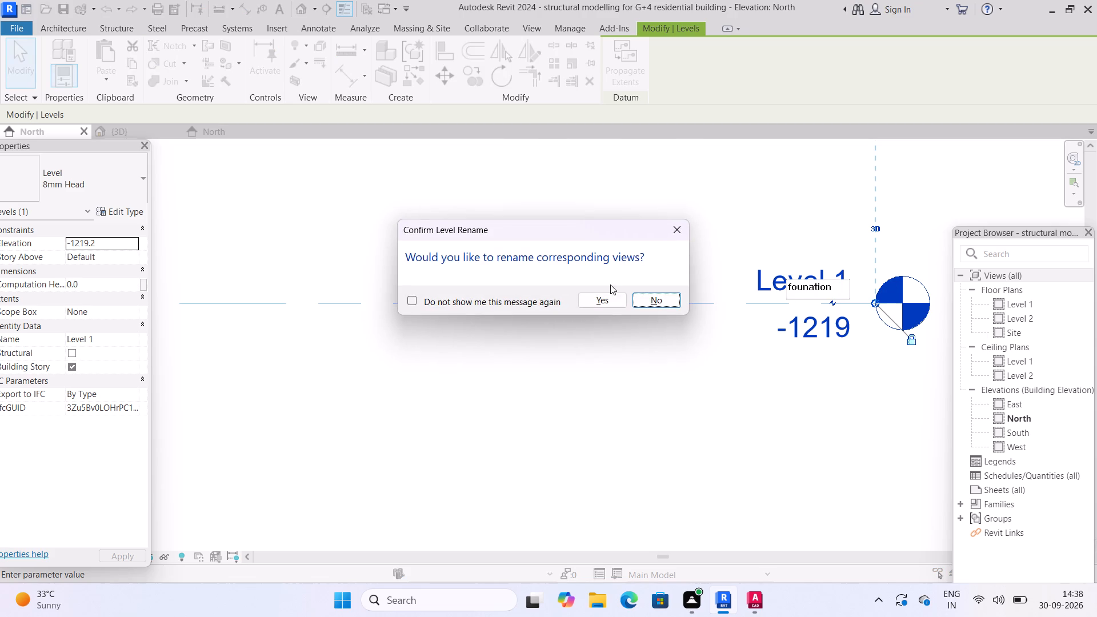
left_click(602, 301)
Rename Level 2 as "pedestal", renaming its corresponding views too.
scroll(714, 318, "down", 8)
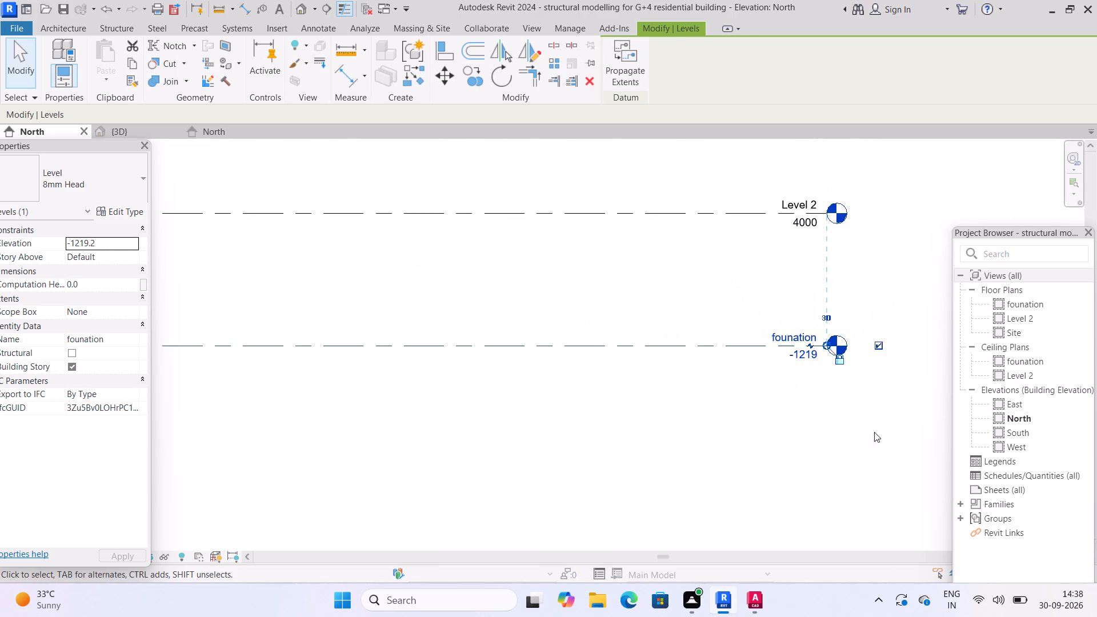
scroll(811, 248, "up", 2)
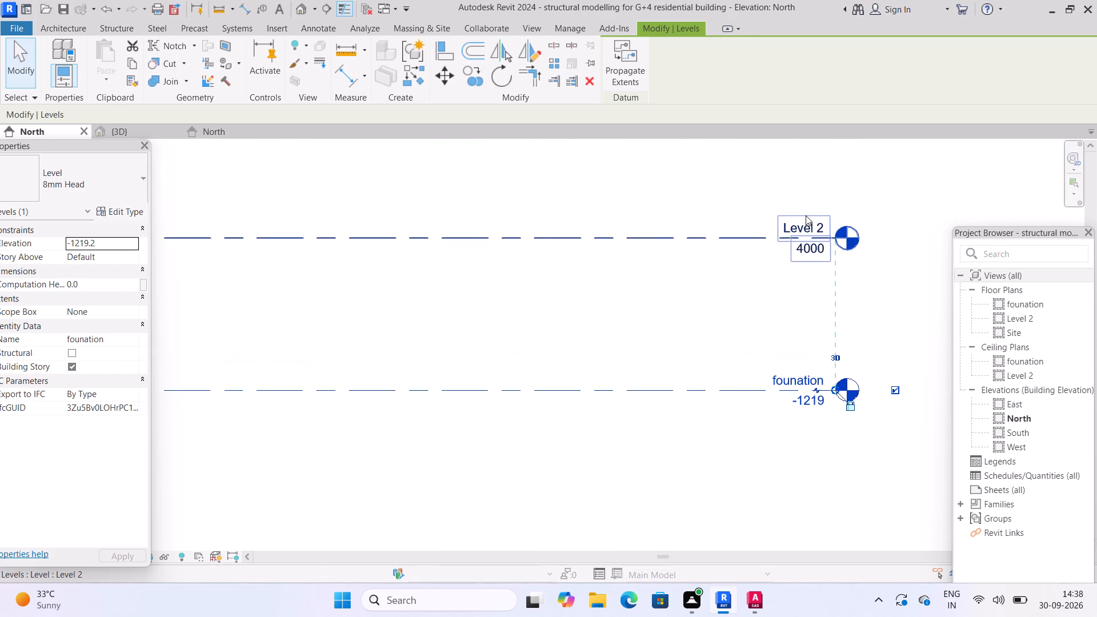
scroll(798, 210, "up", 4)
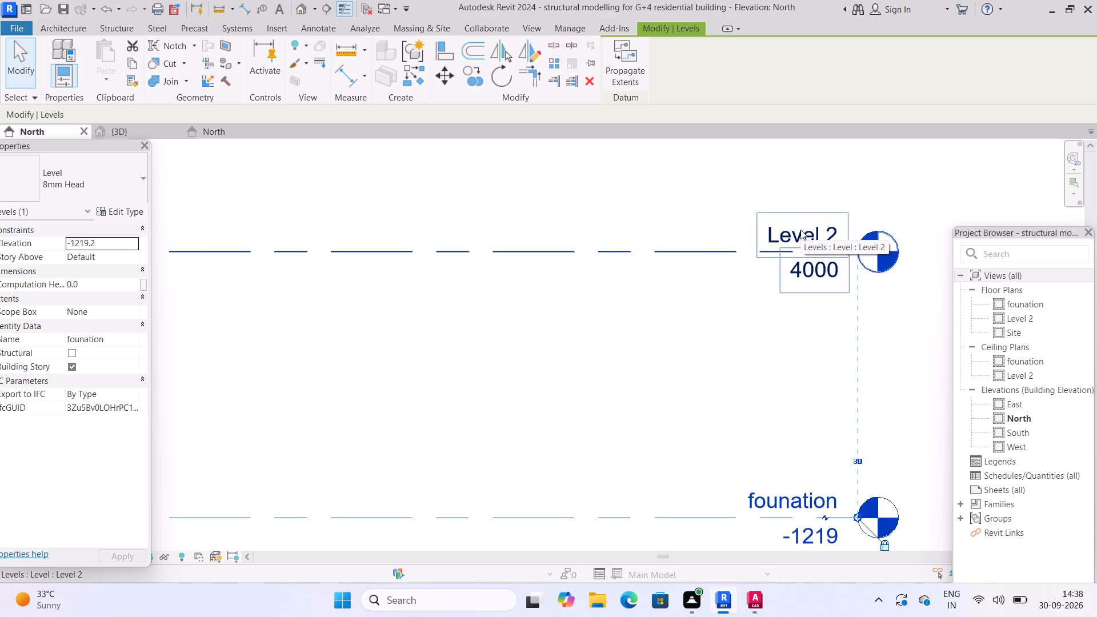
left_click(800, 230)
left_click(800, 230)
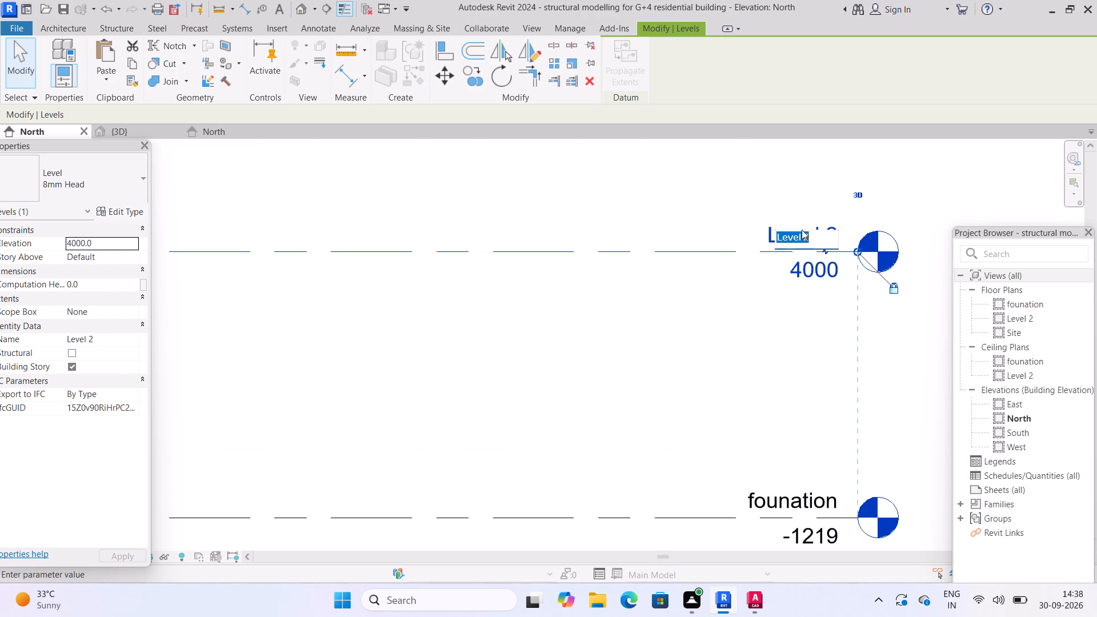
type("pede")
type("stal")
left_click(803, 267)
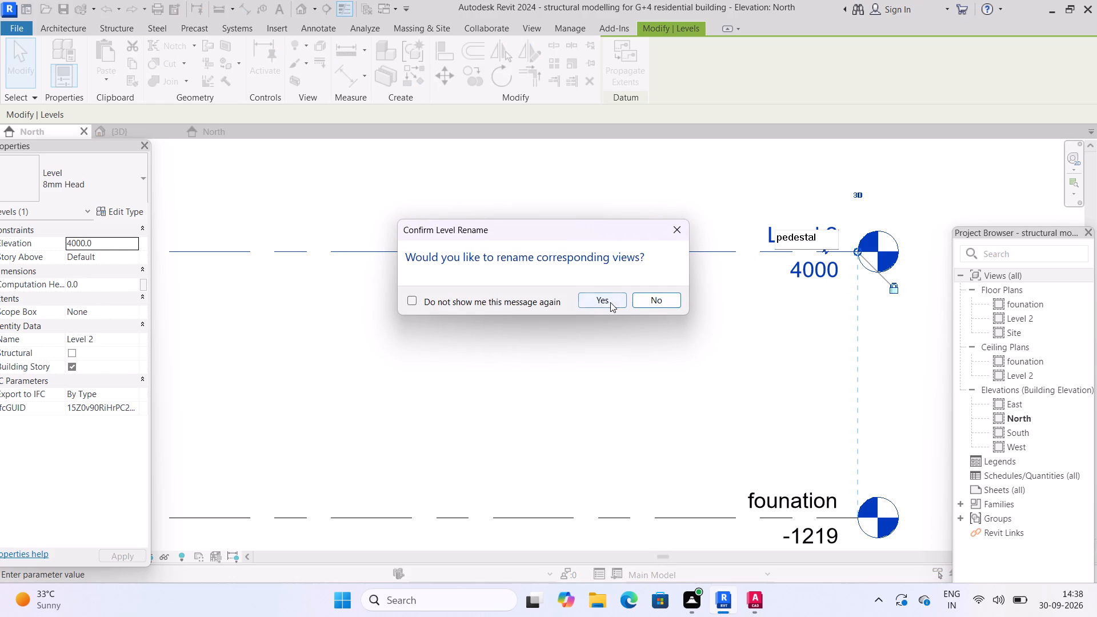
left_click(610, 297)
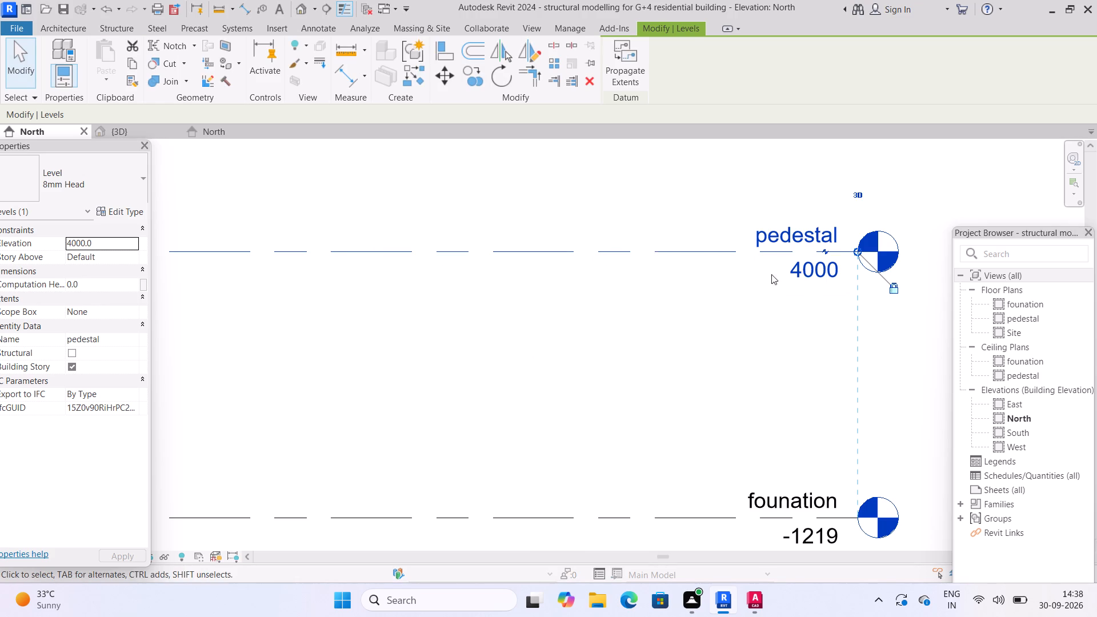
Open the pedestal level's elevation value for editing.
left_click(815, 273)
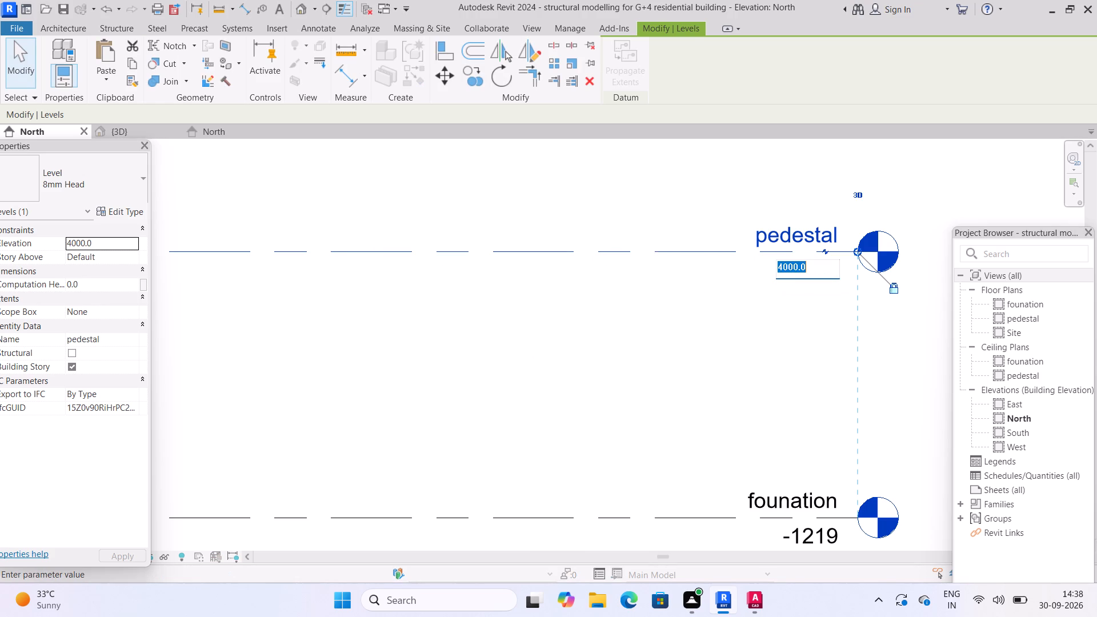
scroll(807, 273, "down", 7)
scroll(800, 356, "down", 4)
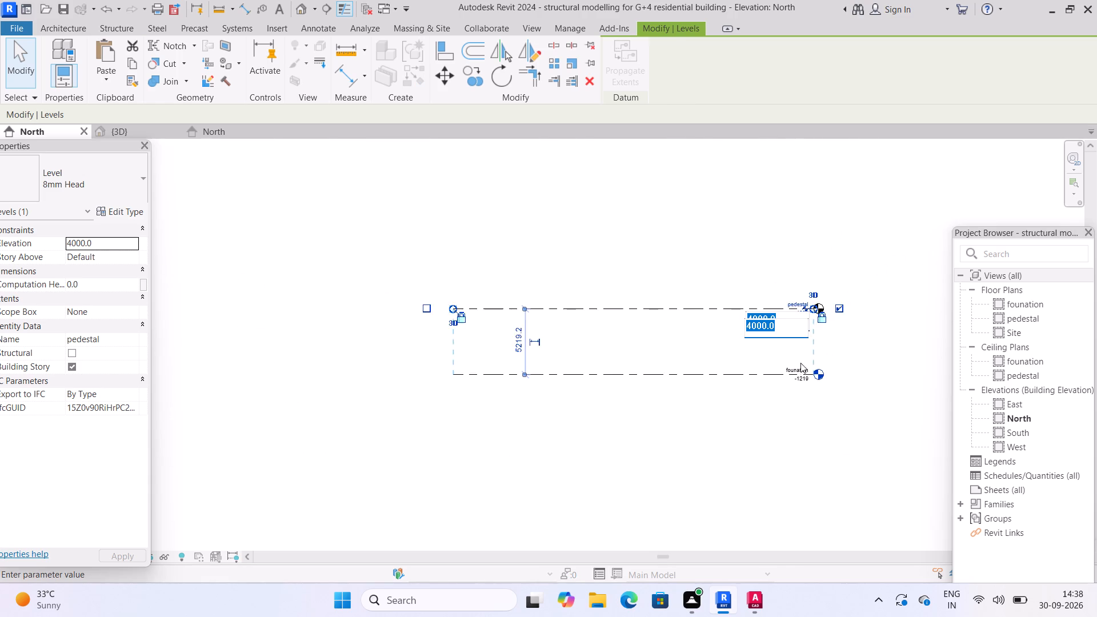
scroll(815, 391, "up", 3)
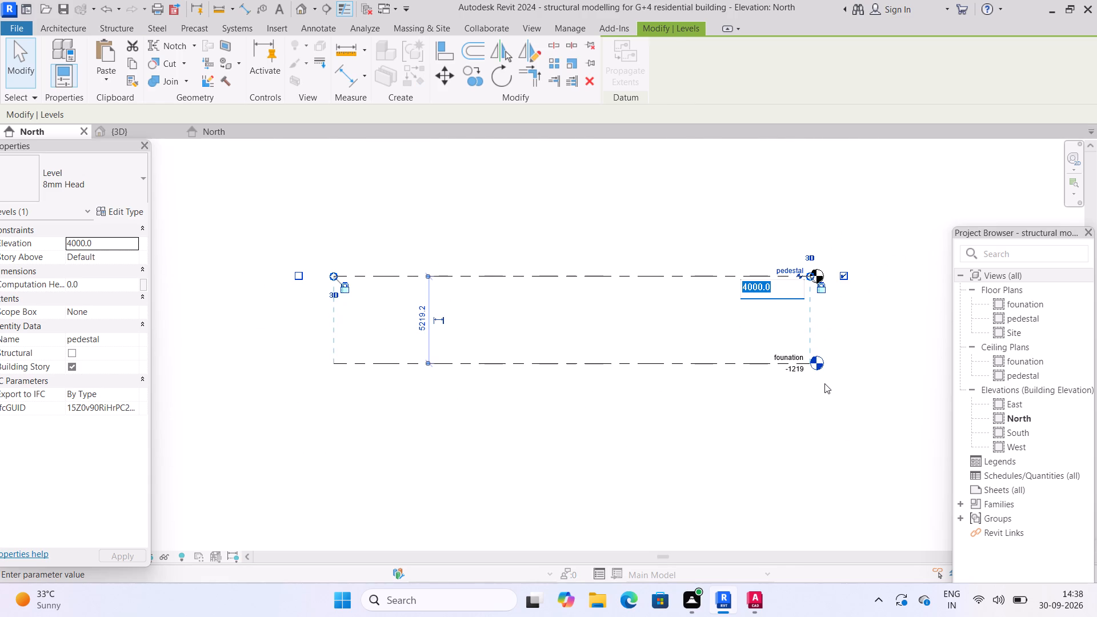
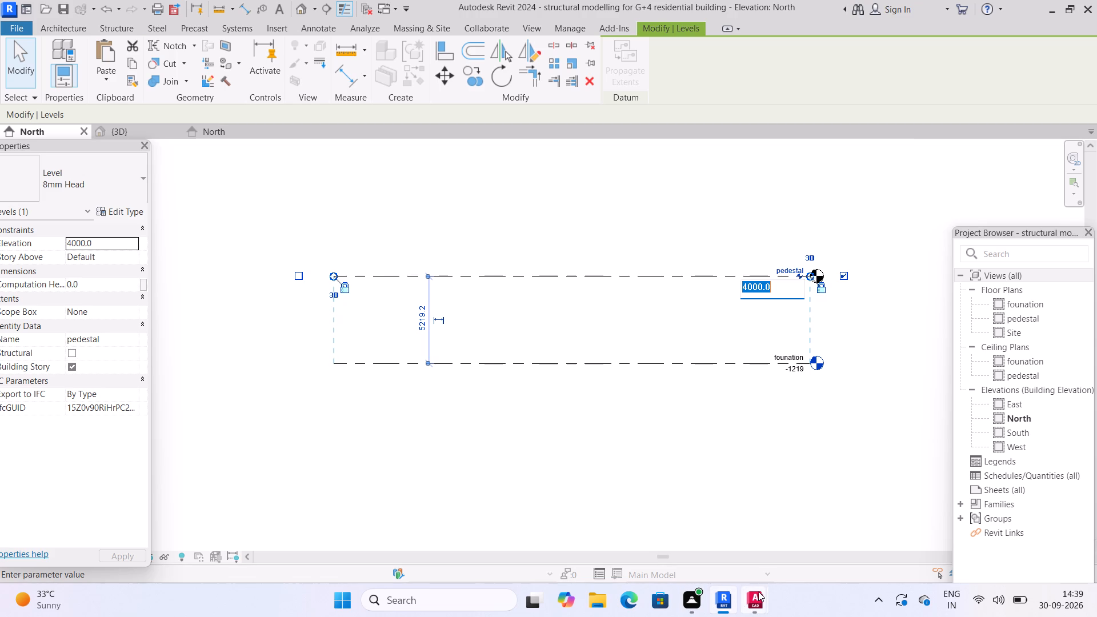
Switch to AutoCAD and locate the isolated footing schedule in the TYPICAL FLOOR DETAILS drawing.
left_click(820, 526)
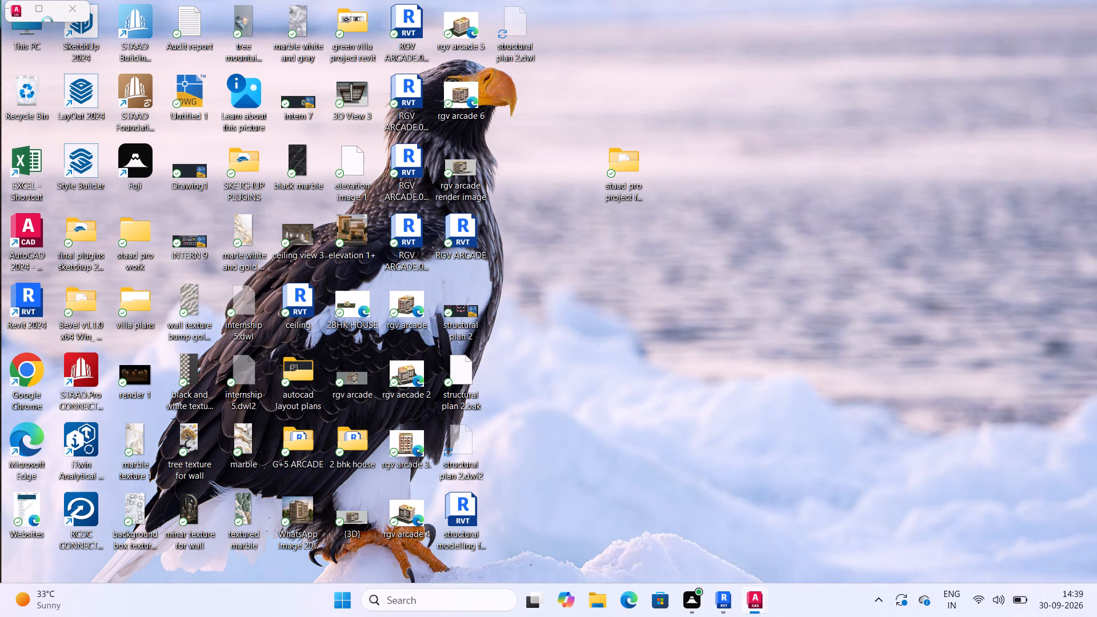
scroll(452, 372, "down", 4)
scroll(522, 377, "down", 5)
scroll(401, 406, "up", 7)
middle_click_drag(494, 355, 660, 343)
scroll(553, 358, "down", 3)
scroll(800, 303, "down", 1)
scroll(776, 295, "up", 3)
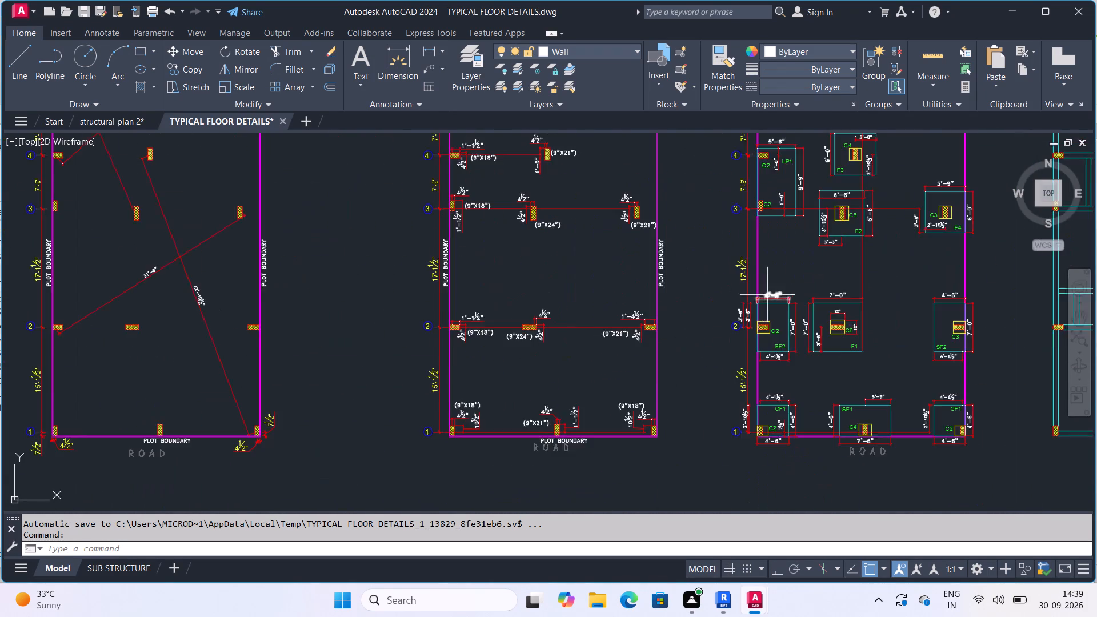
scroll(767, 295, "up", 4)
scroll(698, 343, "down", 4)
scroll(631, 360, "up", 1)
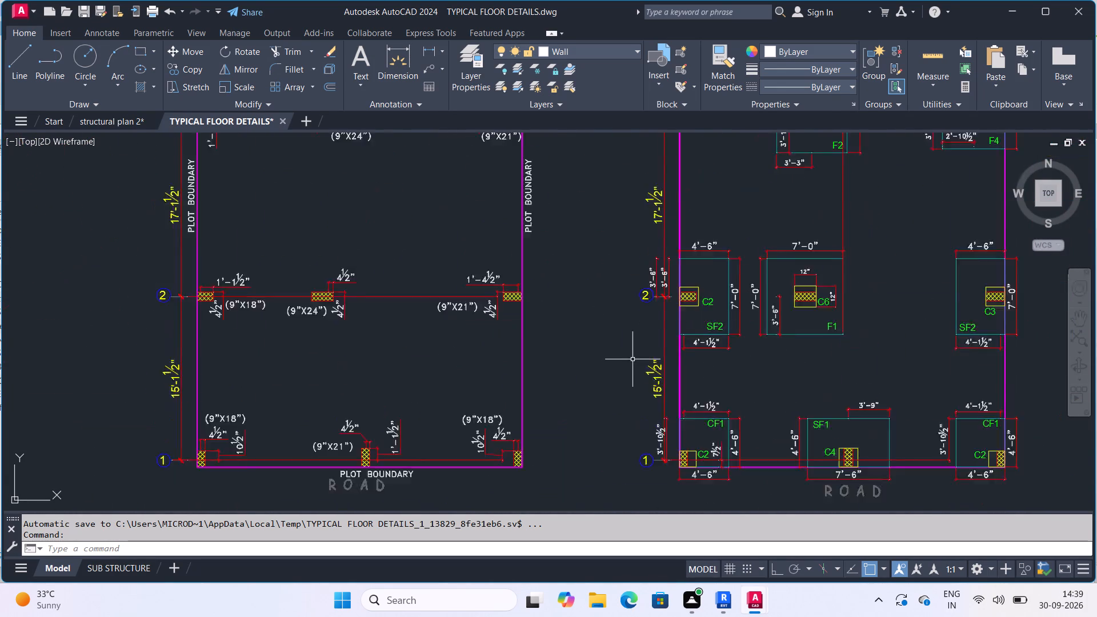
scroll(615, 281, "down", 4)
scroll(322, 324, "up", 2)
scroll(616, 359, "up", 4)
middle_click_drag(735, 382, 493, 392)
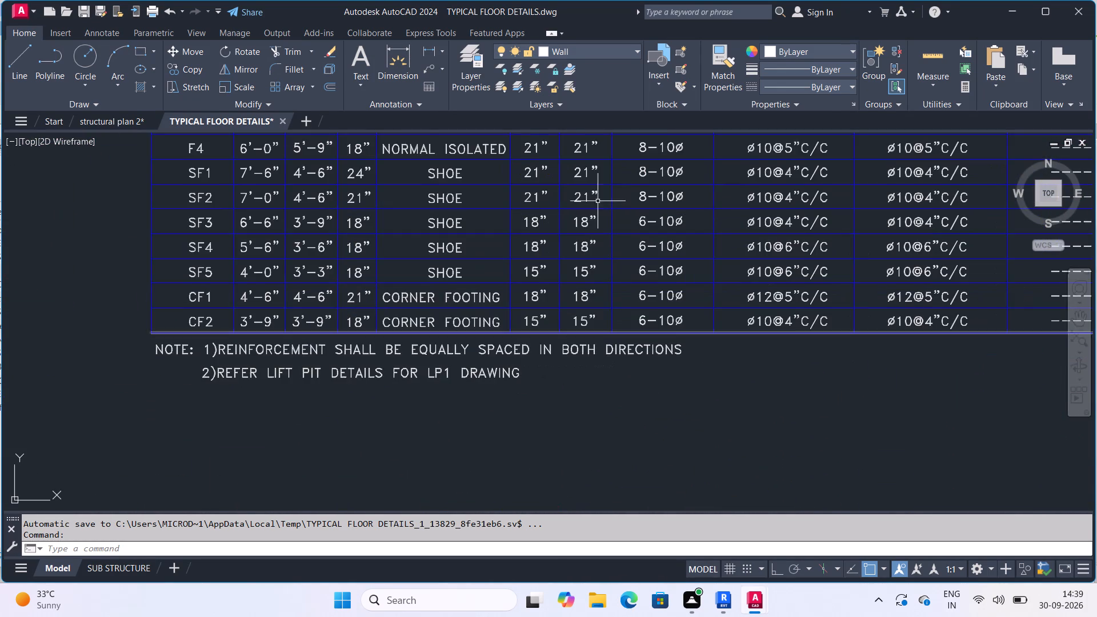
middle_click_drag(601, 197, 603, 312)
middle_click_drag(558, 281, 559, 335)
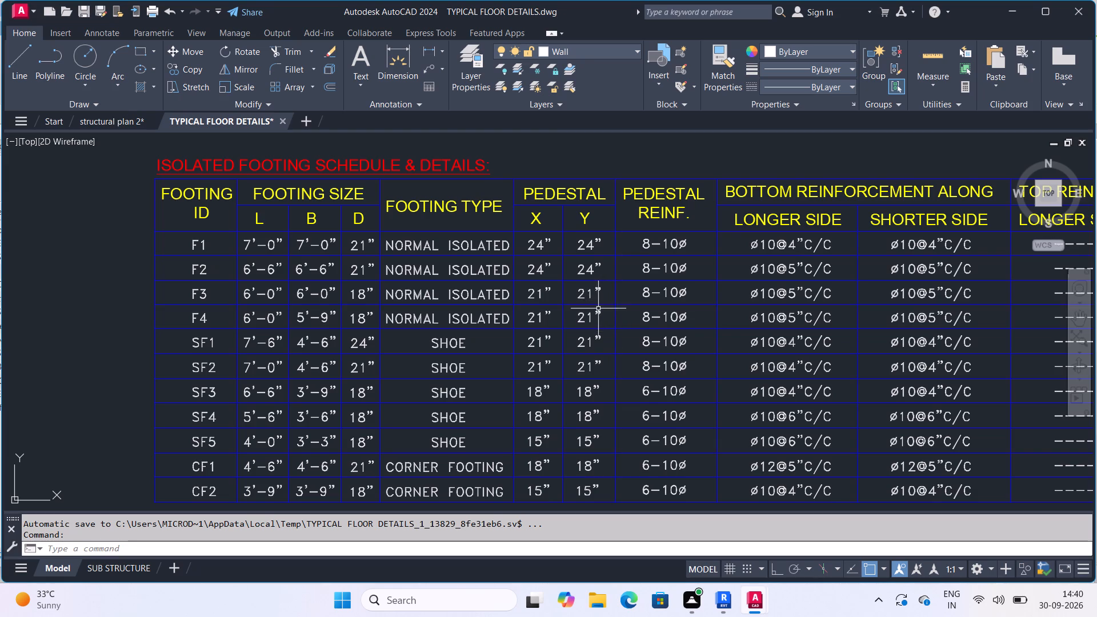
Examine the footing depths and the pedestal sizes and reinforcement in the isolated footing schedule, and look over the surrounding details.
scroll(604, 314, "up", 1)
scroll(604, 314, "down", 3)
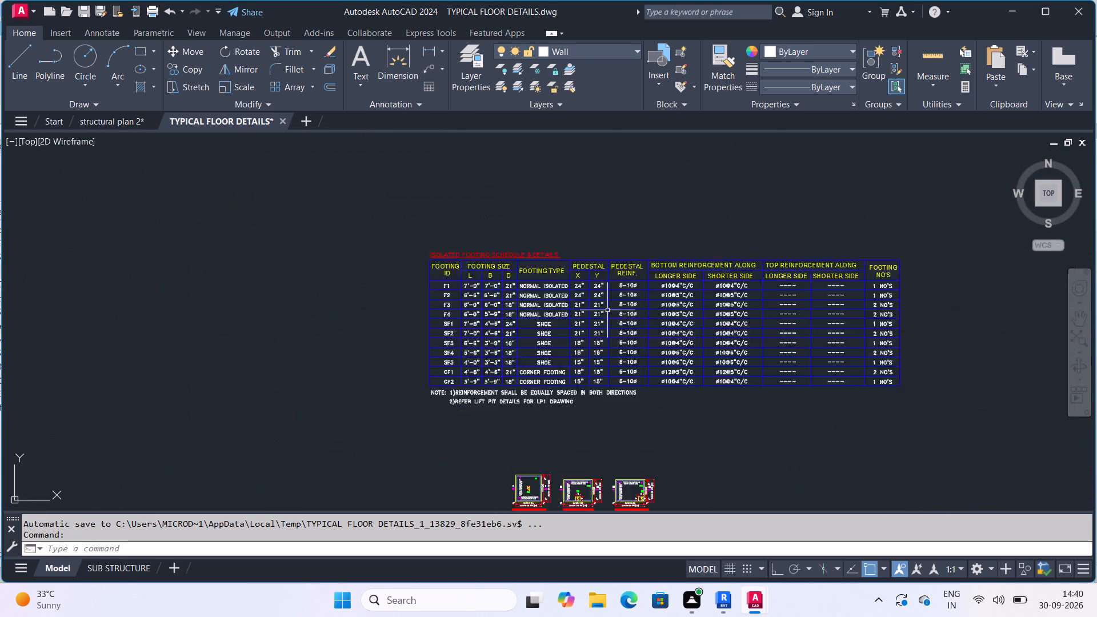
scroll(607, 310, "down", 1)
scroll(690, 287, "up", 4)
scroll(587, 290, "up", 2)
scroll(588, 293, "down", 3)
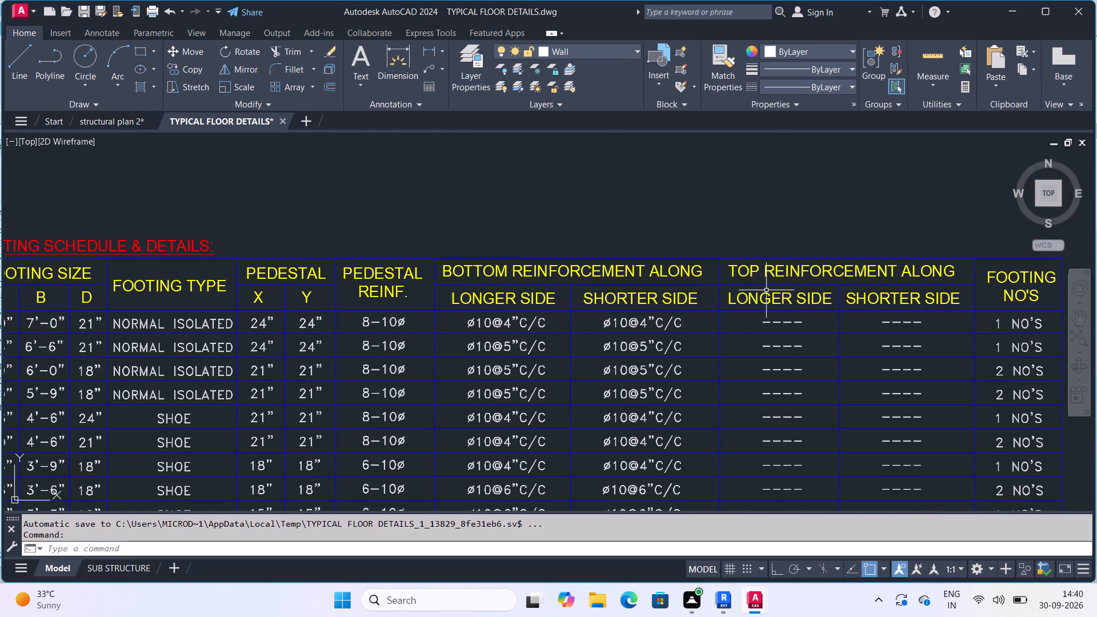
scroll(750, 281, "down", 3)
middle_click_drag(675, 305, 596, 317)
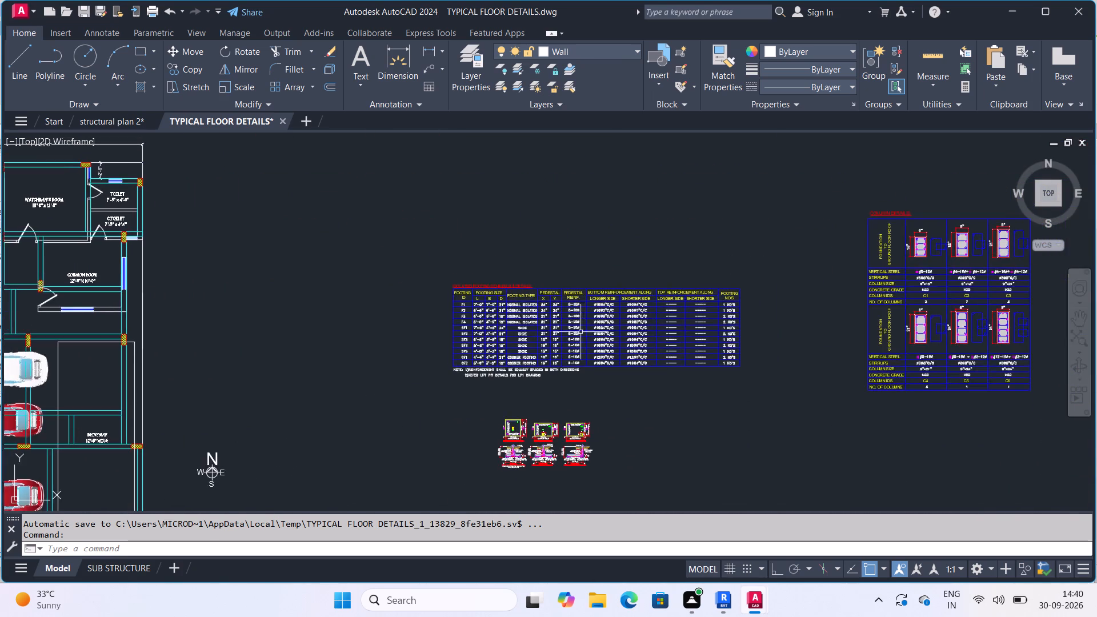
scroll(580, 334, "up", 5)
middle_click_drag(595, 277, 618, 346)
scroll(602, 310, "down", 2)
middle_click(596, 318)
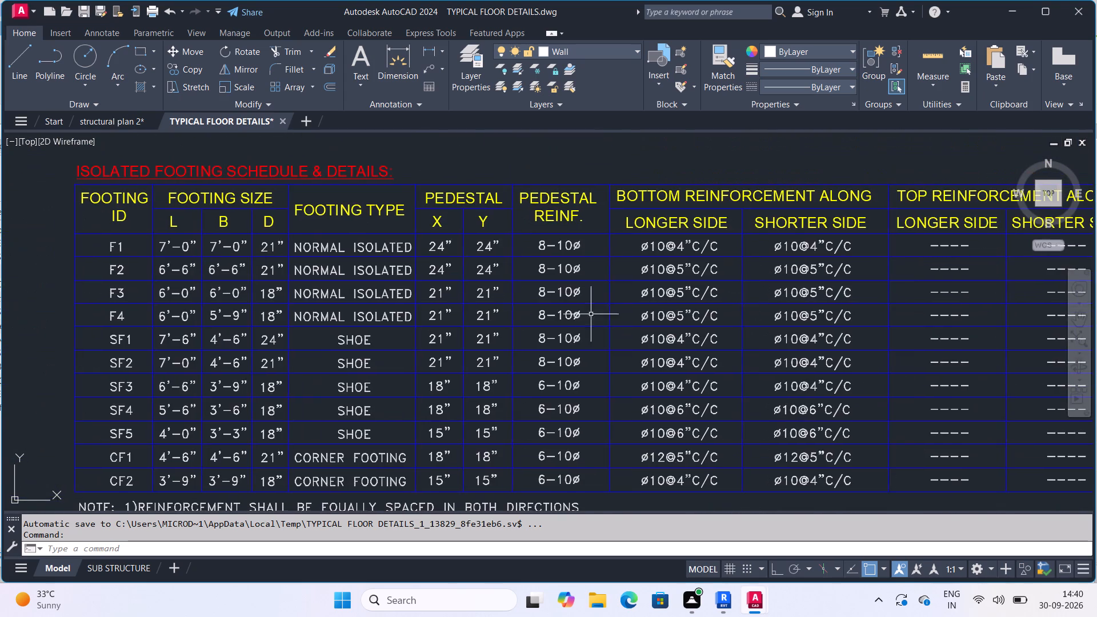
scroll(477, 284, "up", 1)
scroll(523, 251, "up", 1)
scroll(525, 290, "down", 1)
middle_click_drag(542, 310, 556, 338)
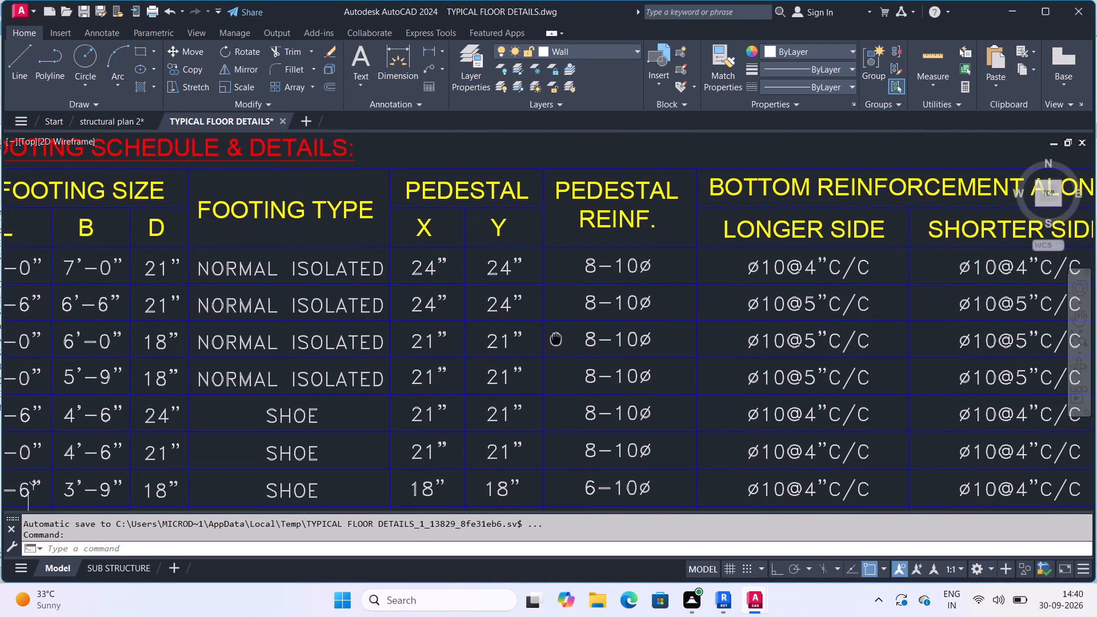
middle_click_drag(556, 338, 558, 337)
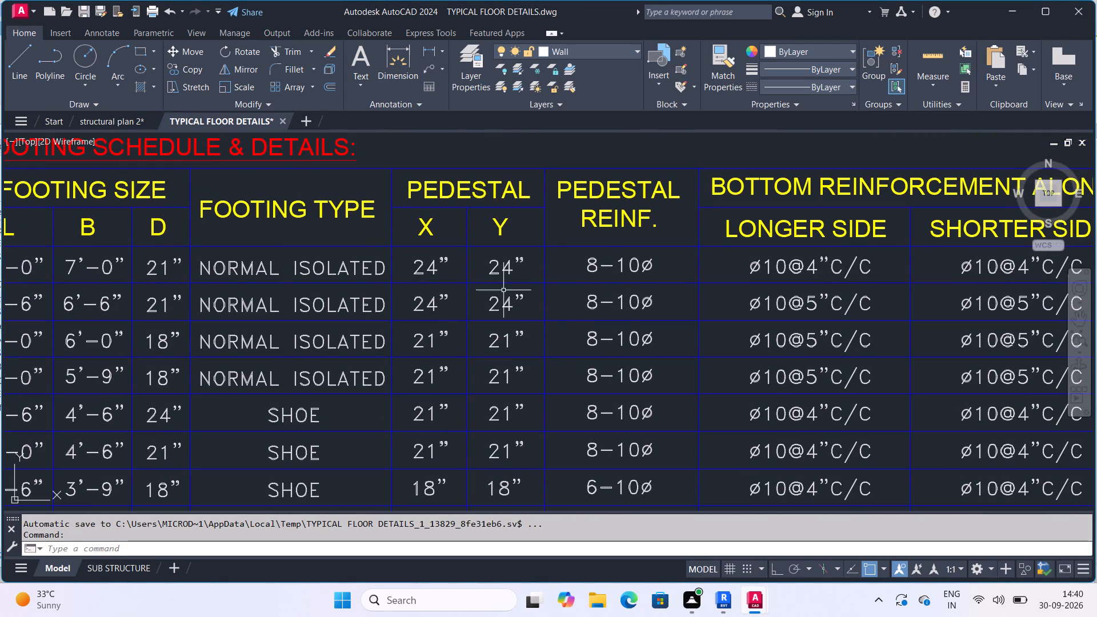
scroll(527, 285, "down", 2)
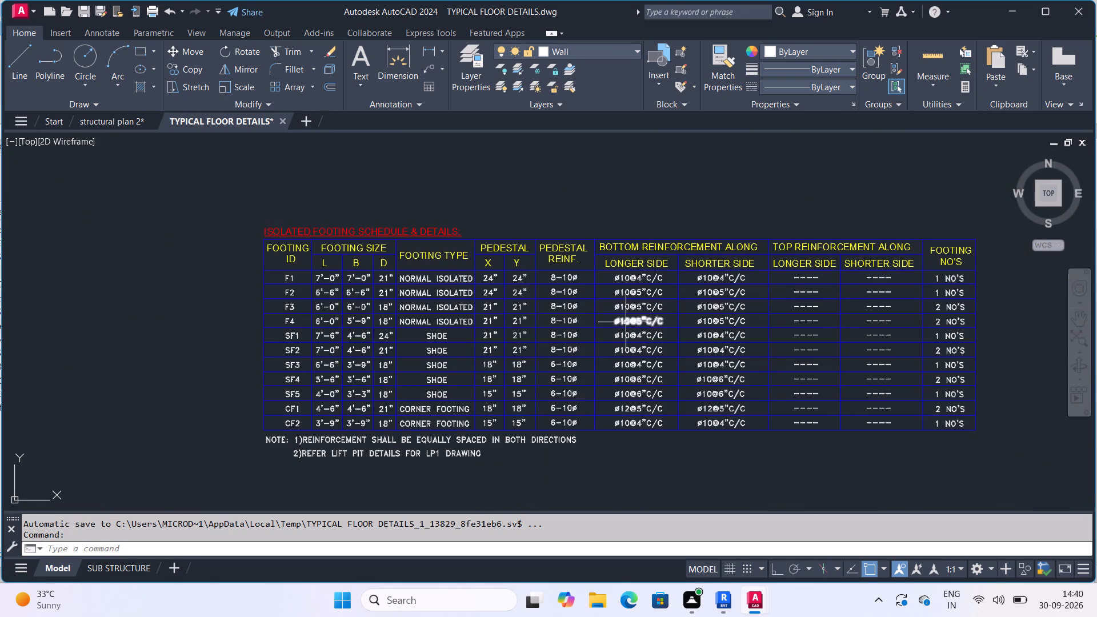
scroll(482, 303, "up", 2)
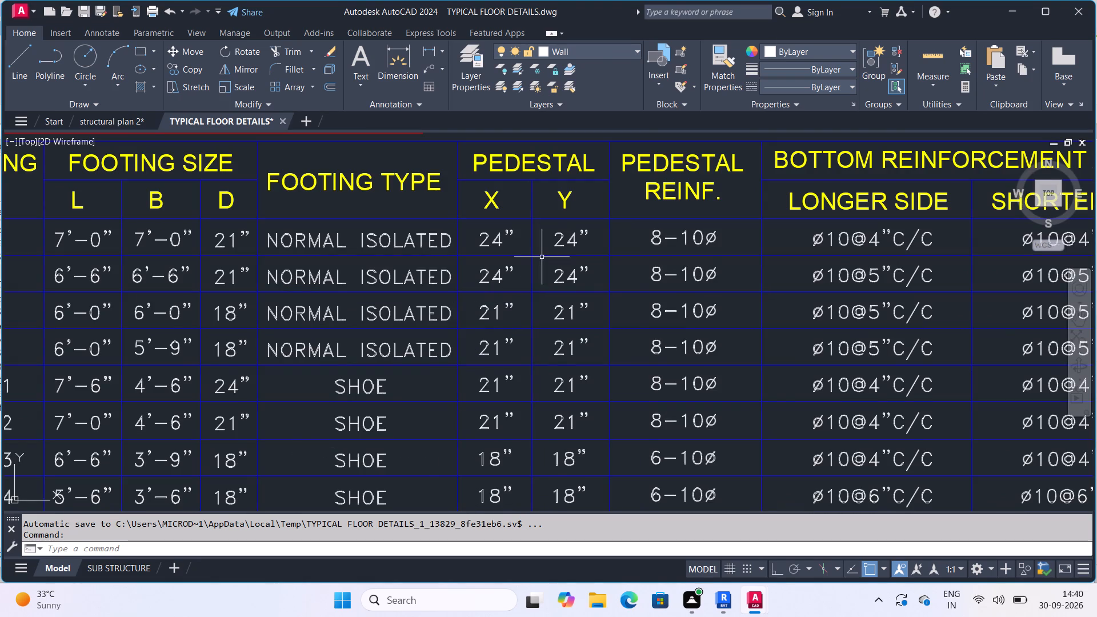
scroll(539, 253, "down", 2)
scroll(635, 290, "down", 1)
middle_click_drag(635, 292, 565, 344)
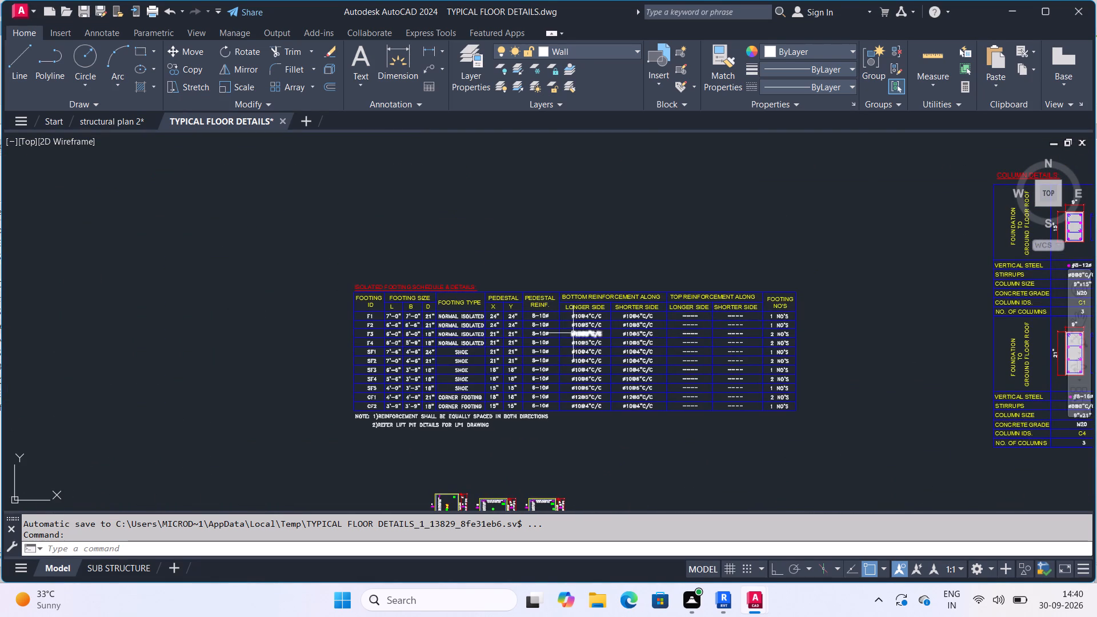
scroll(522, 336, "up", 3)
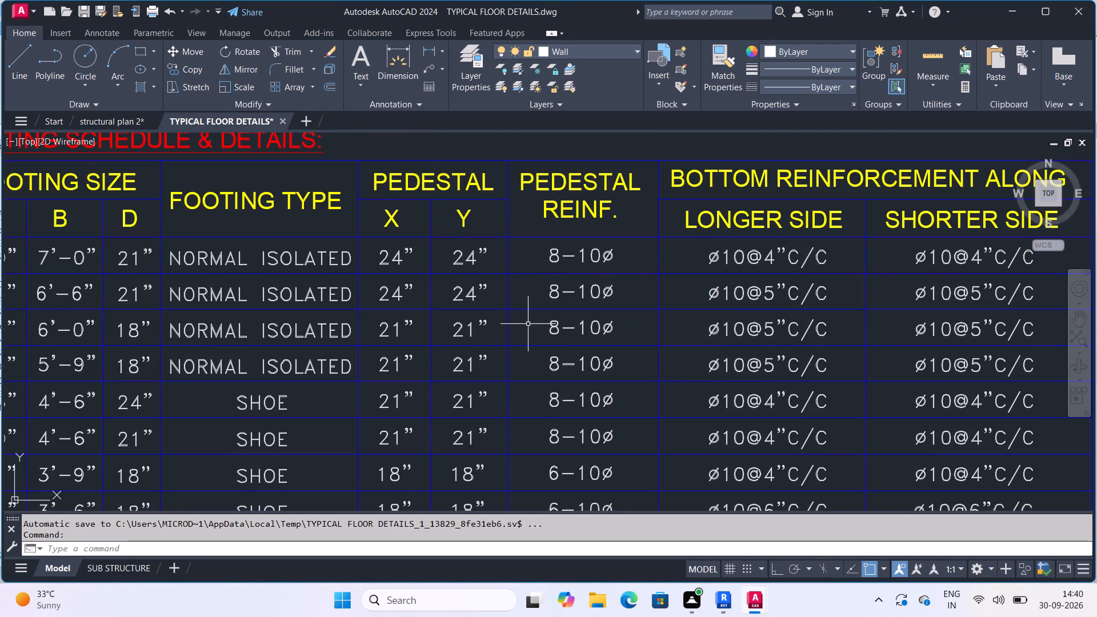
scroll(536, 314, "down", 4)
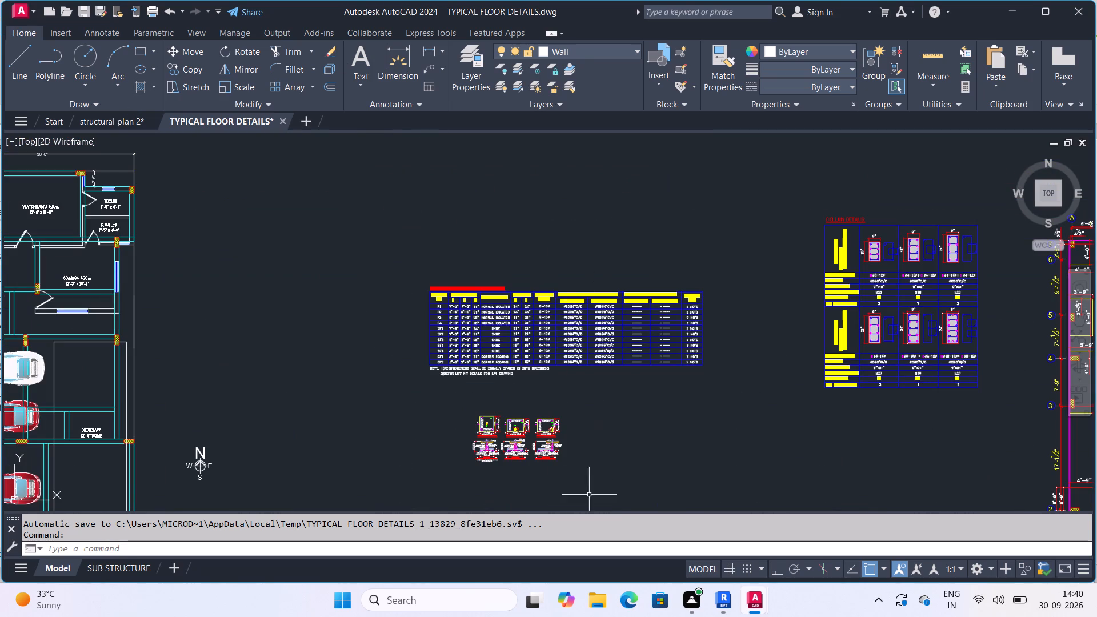
Return to Revit and close the G+4 project's 3D view.
left_click(716, 503)
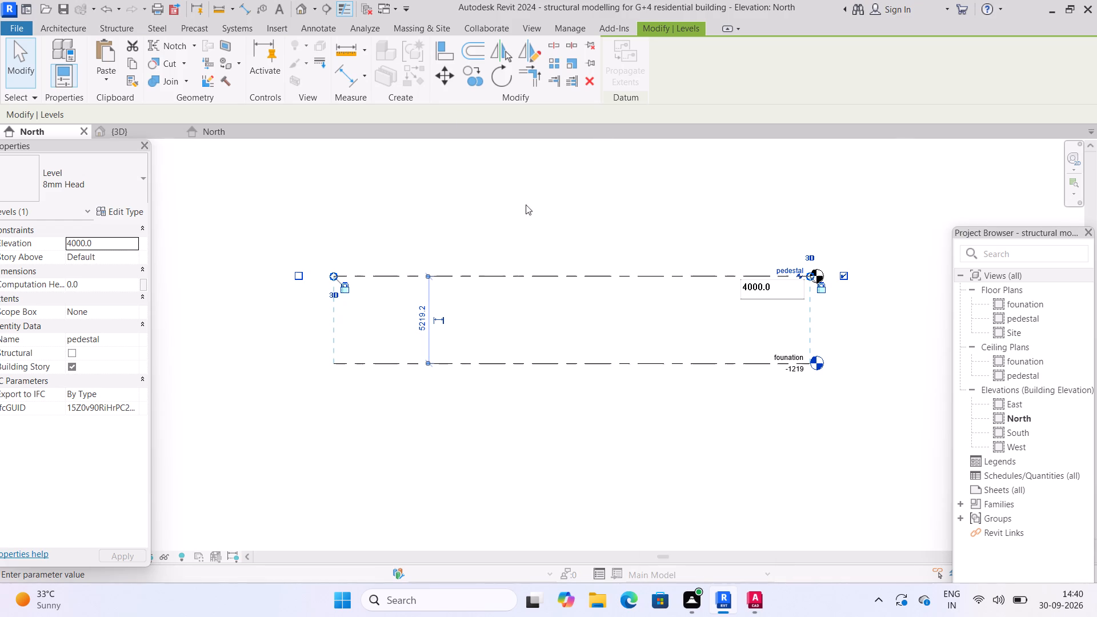
left_click(173, 134)
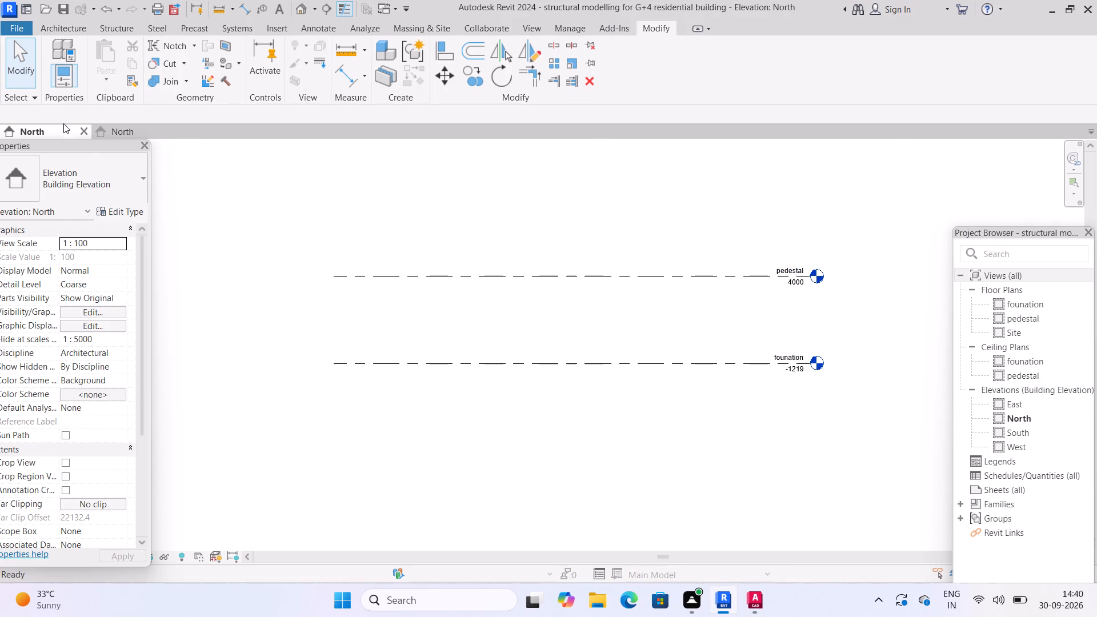
Compare the levels in the villa project's North elevation with those in the G+4 project's North elevation.
left_click(129, 130)
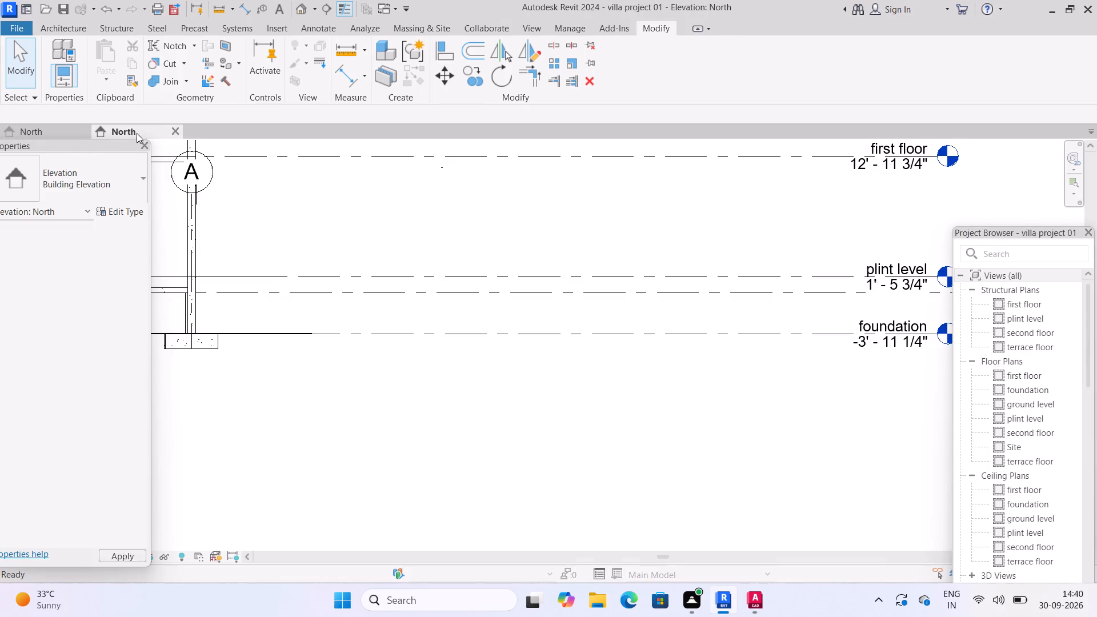
scroll(587, 249, "down", 4)
middle_click_drag(626, 271, 684, 356)
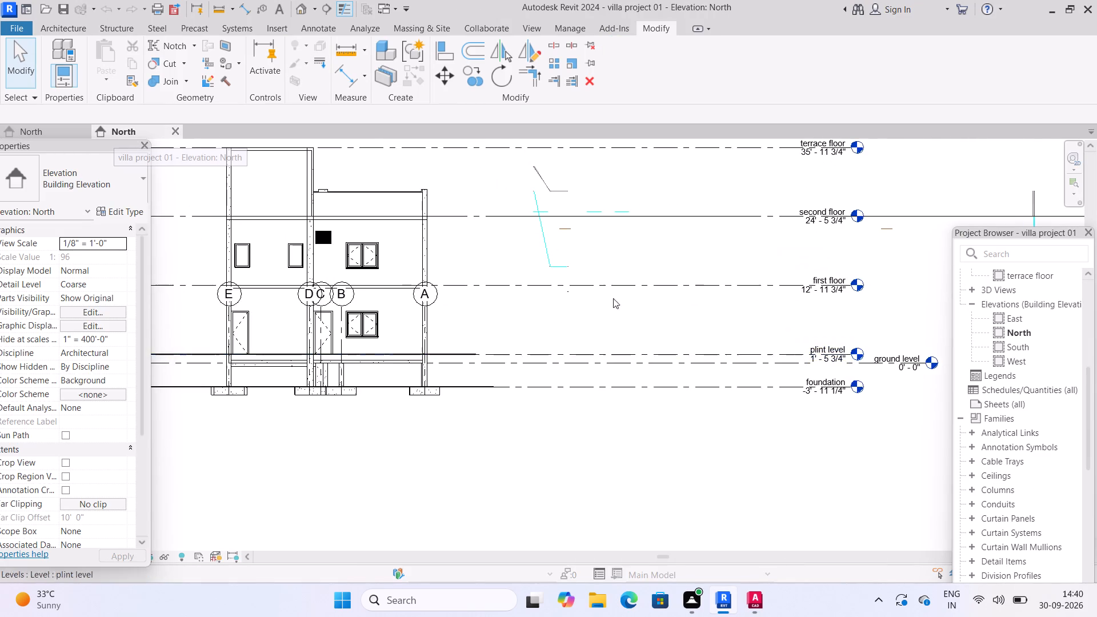
scroll(579, 275, "down", 2)
middle_click_drag(620, 316, 662, 344)
left_click(61, 134)
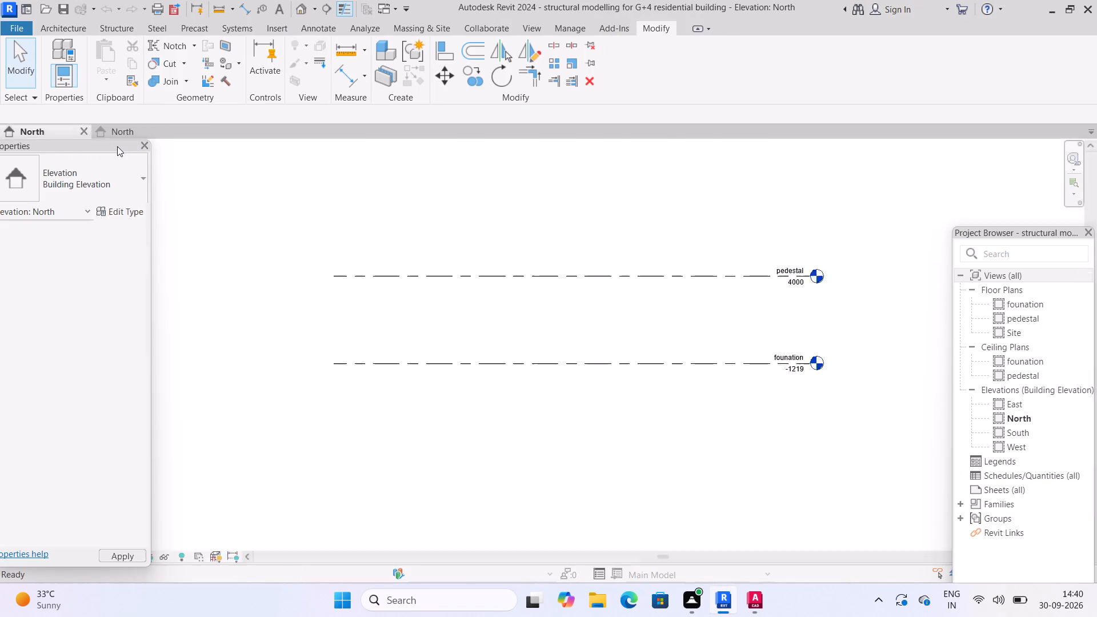
In the villa's North elevation, select the 9" x 15" column at grid A and examine how it relates to the foundation, ground and plinth levels.
left_click(122, 131)
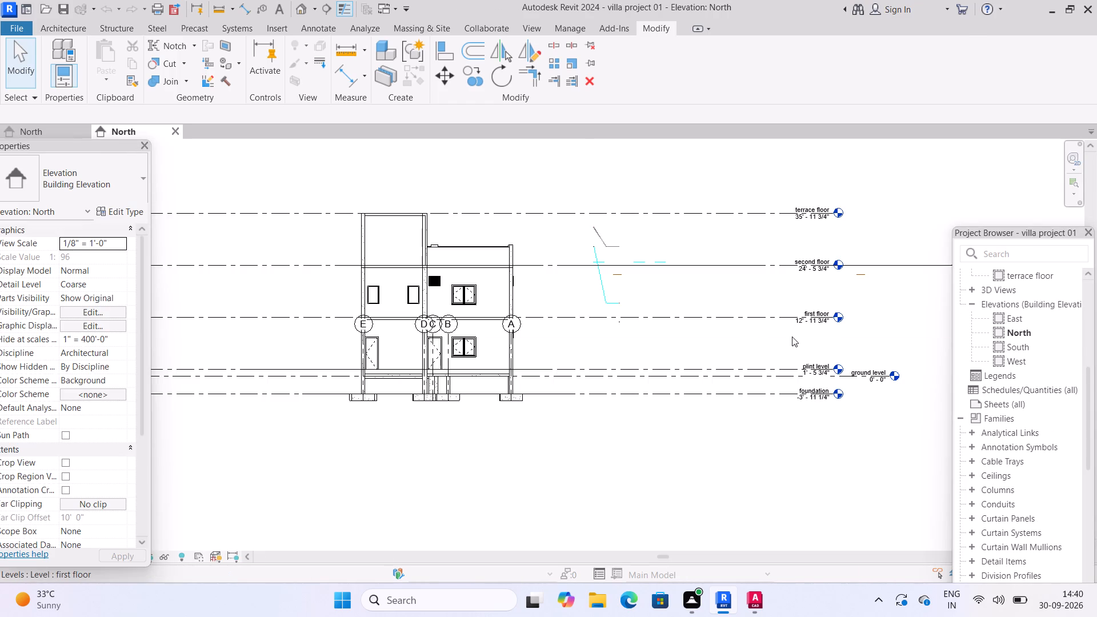
scroll(596, 407, "up", 3)
scroll(632, 374, "up", 1)
scroll(664, 397, "down", 4)
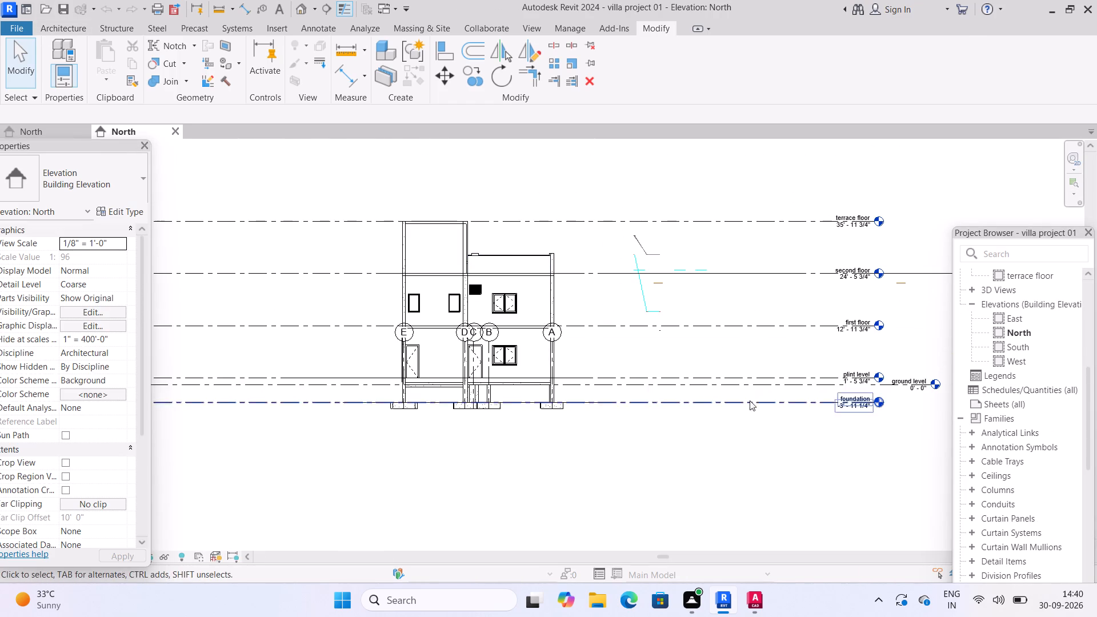
scroll(546, 378, "up", 3)
scroll(594, 387, "up", 4)
scroll(567, 426, "up", 5)
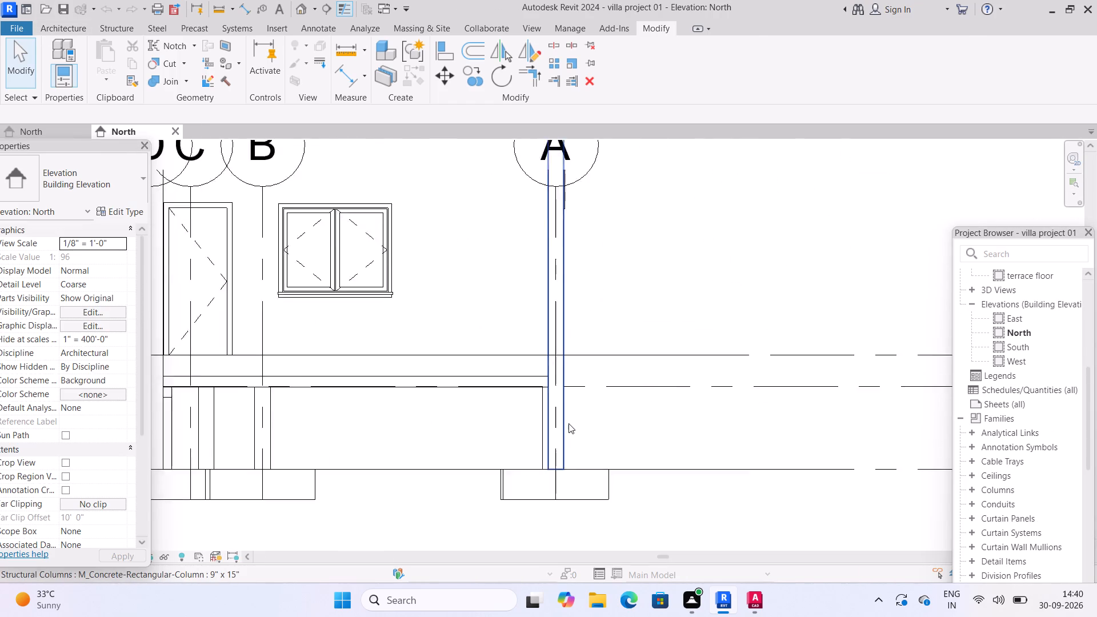
left_click(568, 415)
scroll(547, 397, "up", 3)
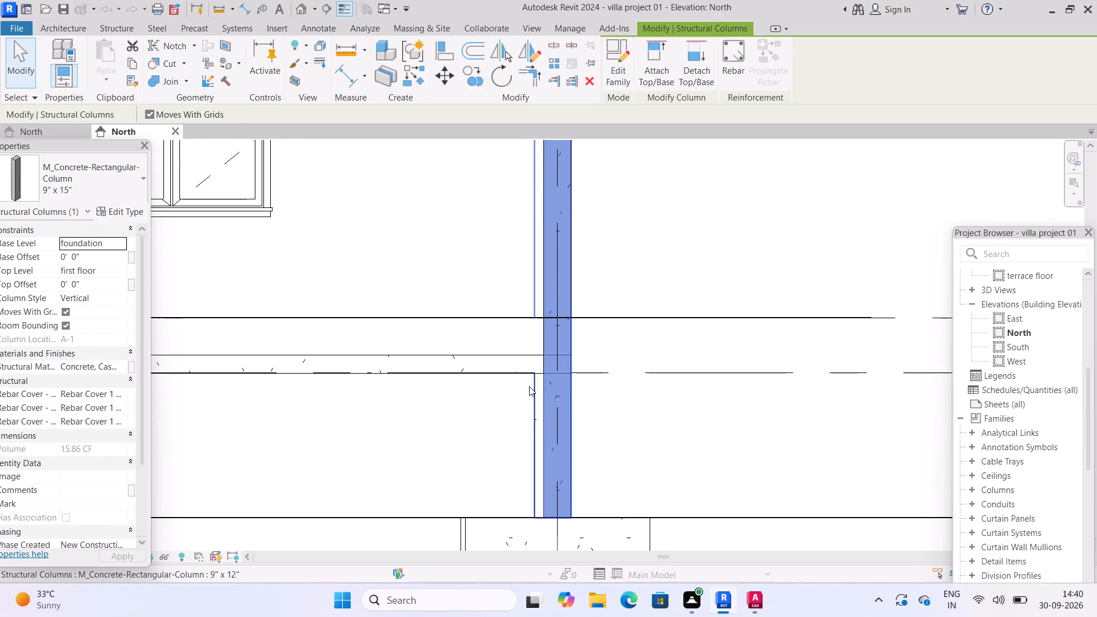
scroll(545, 396, "down", 10)
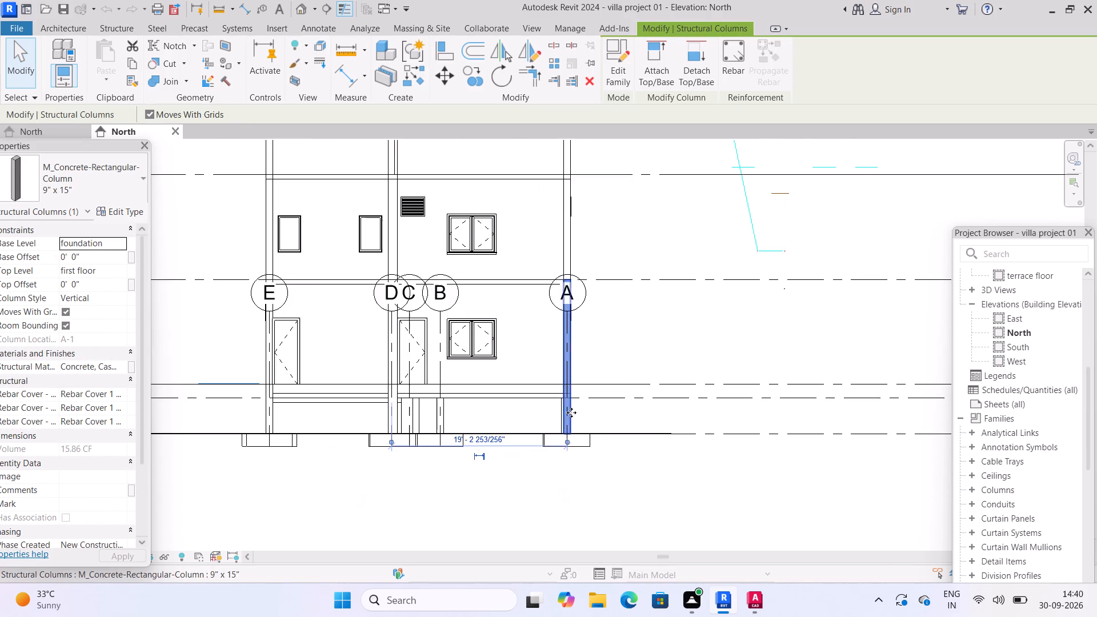
middle_click_drag(584, 414, 537, 410)
scroll(584, 414, "down", 3)
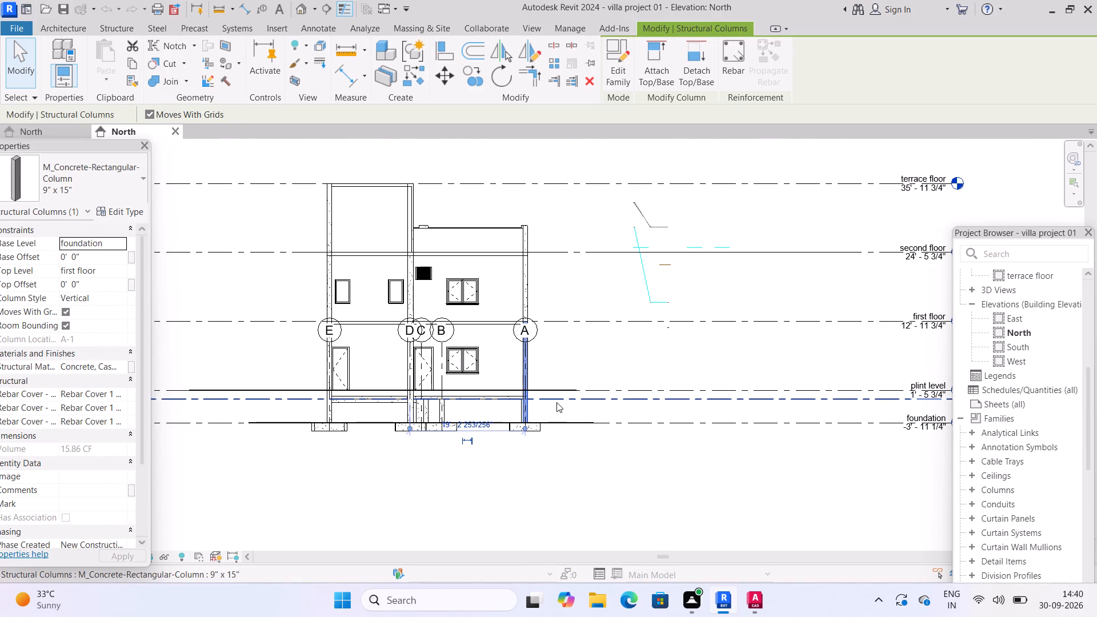
scroll(531, 408, "up", 4)
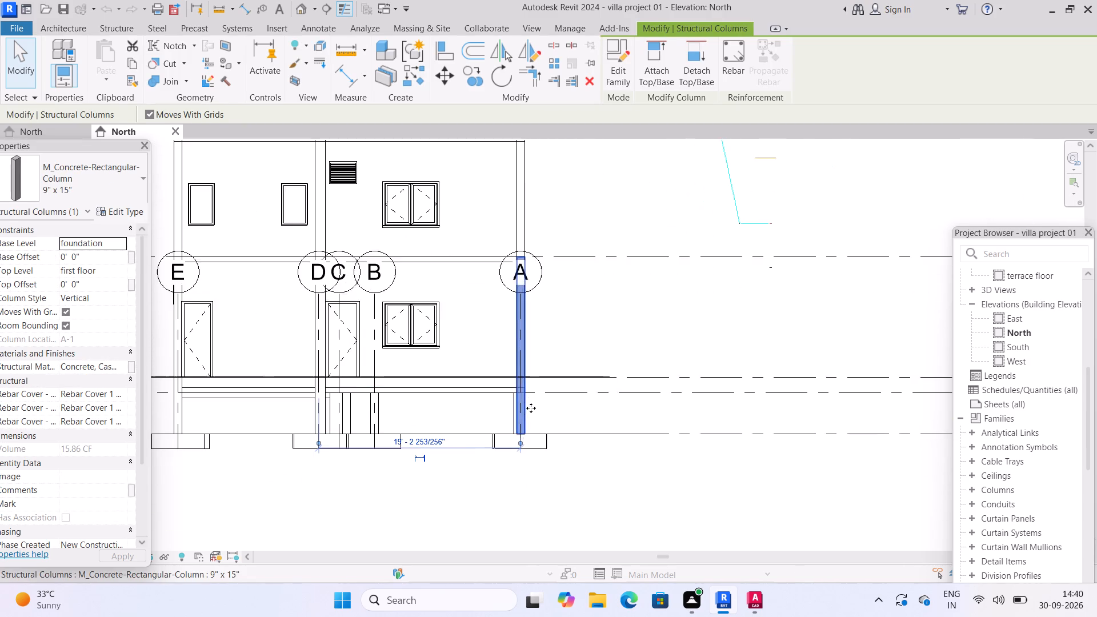
middle_click_drag(596, 406, 575, 413)
scroll(579, 412, "down", 1)
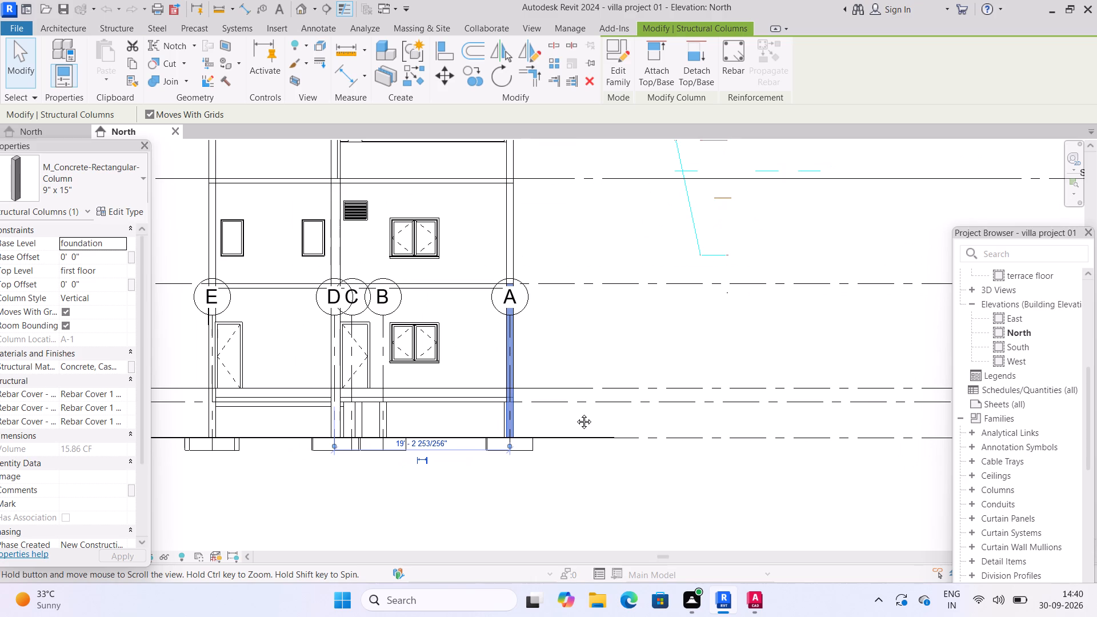
middle_click_drag(575, 413, 506, 392)
scroll(768, 411, "down", 2)
middle_click_drag(764, 412, 614, 407)
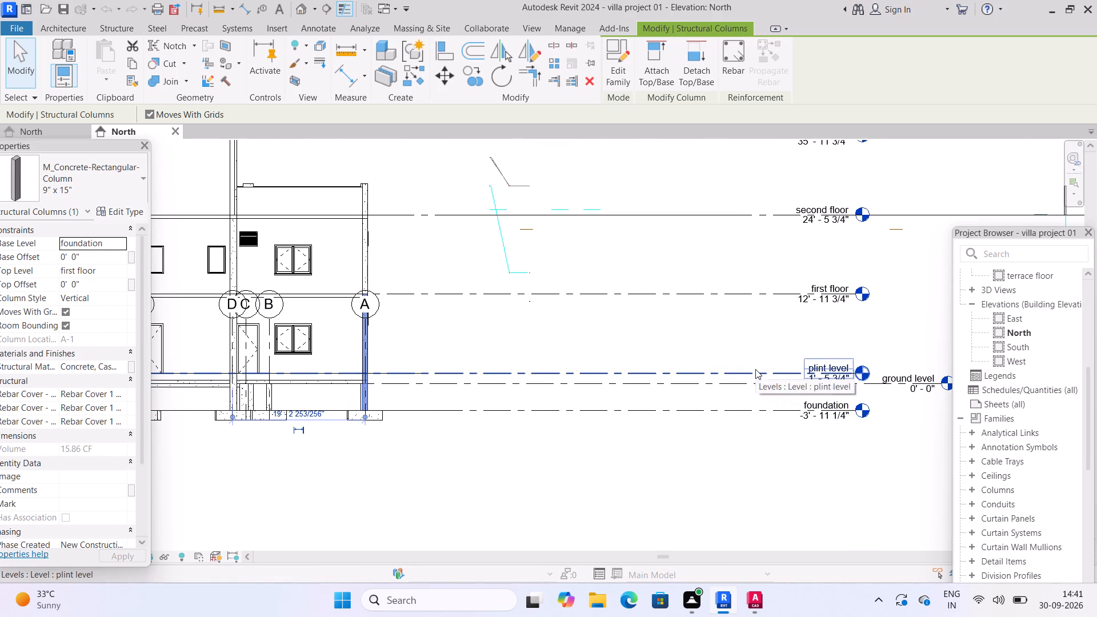
middle_click_drag(452, 324, 539, 334)
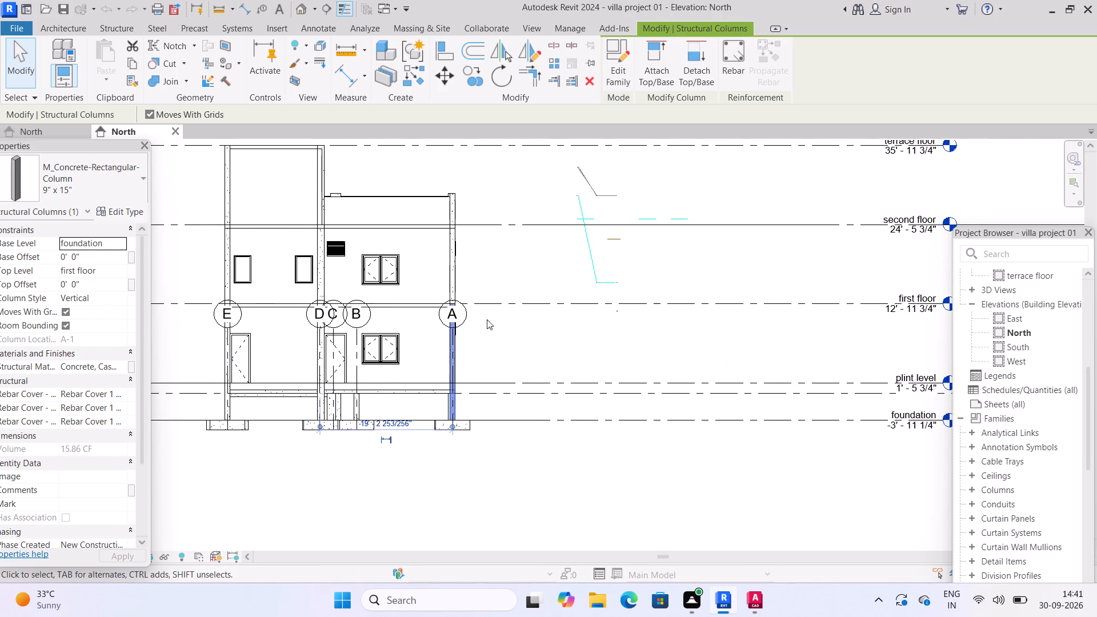
scroll(493, 379, "up", 6)
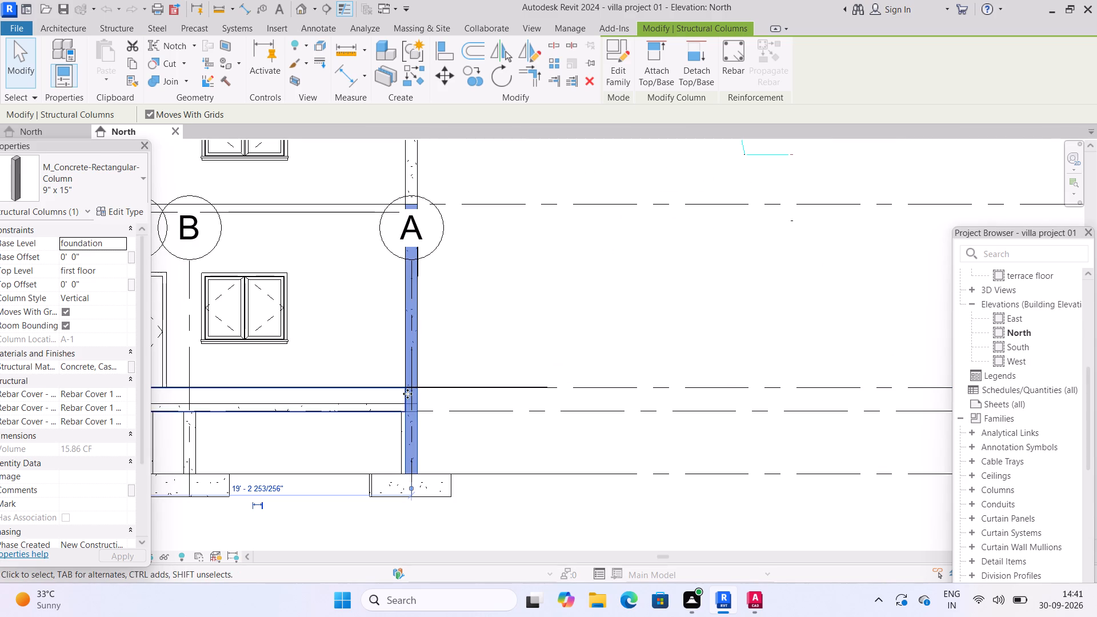
scroll(476, 363, "down", 3)
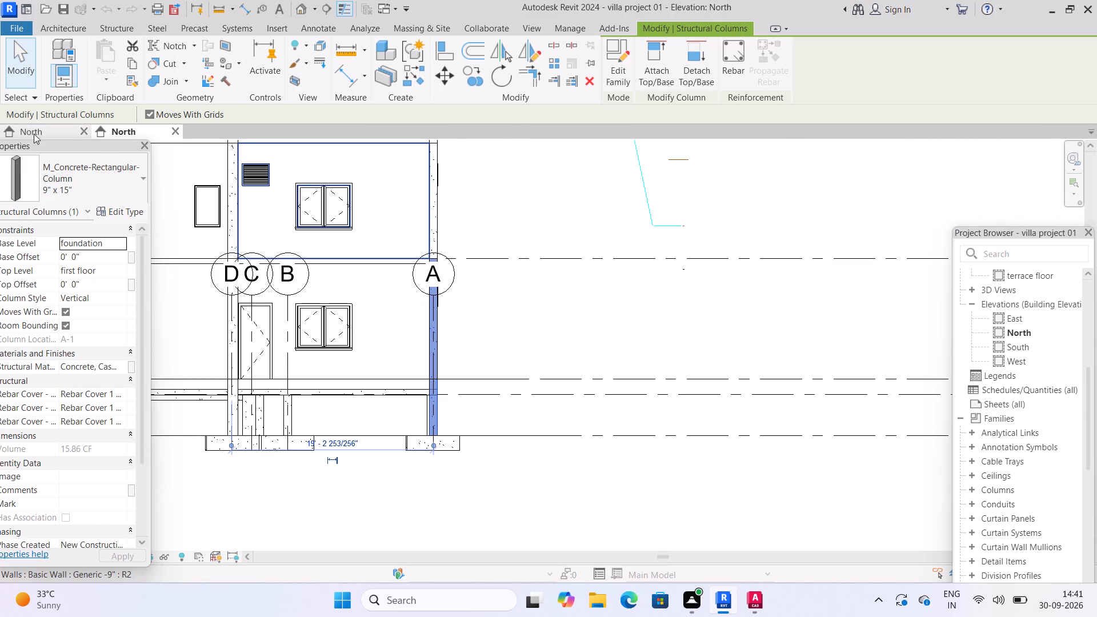
In the G+4 project's North elevation, rename the pedestal level as "ground level" and rename its corresponding views too.
left_click(41, 133)
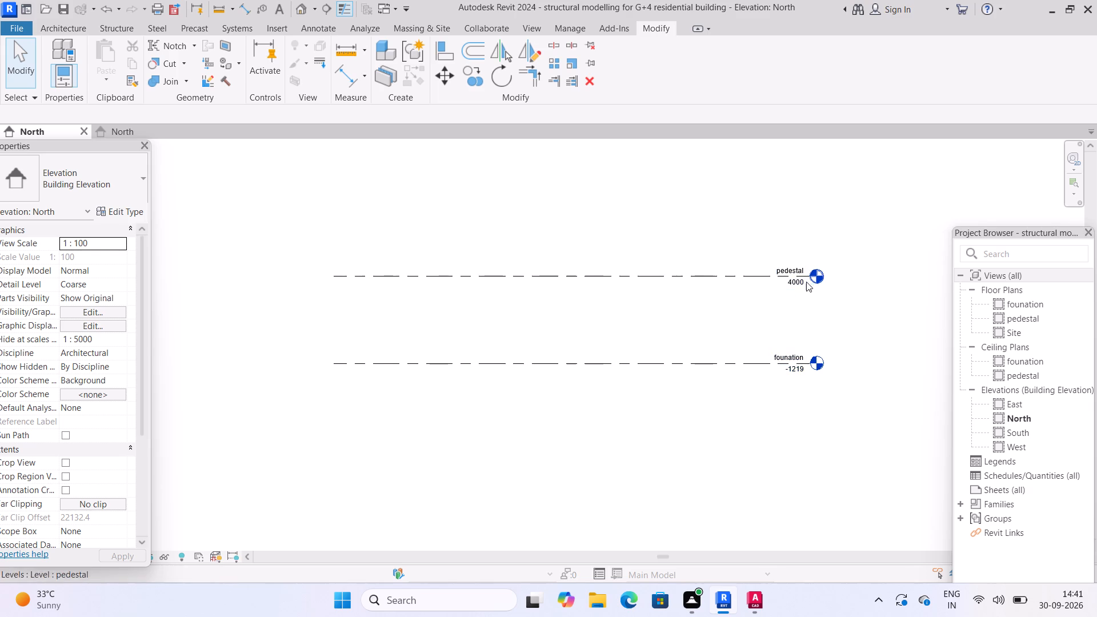
scroll(800, 287, "up", 4)
double_click(799, 256)
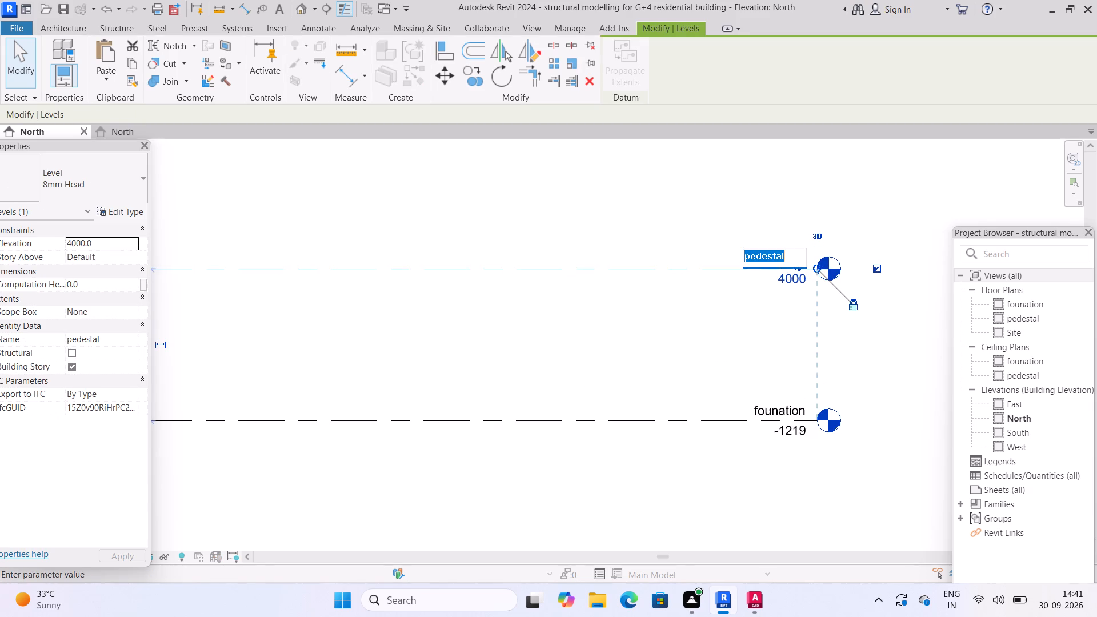
type("grounf")
key("BackSpace")
type("d")
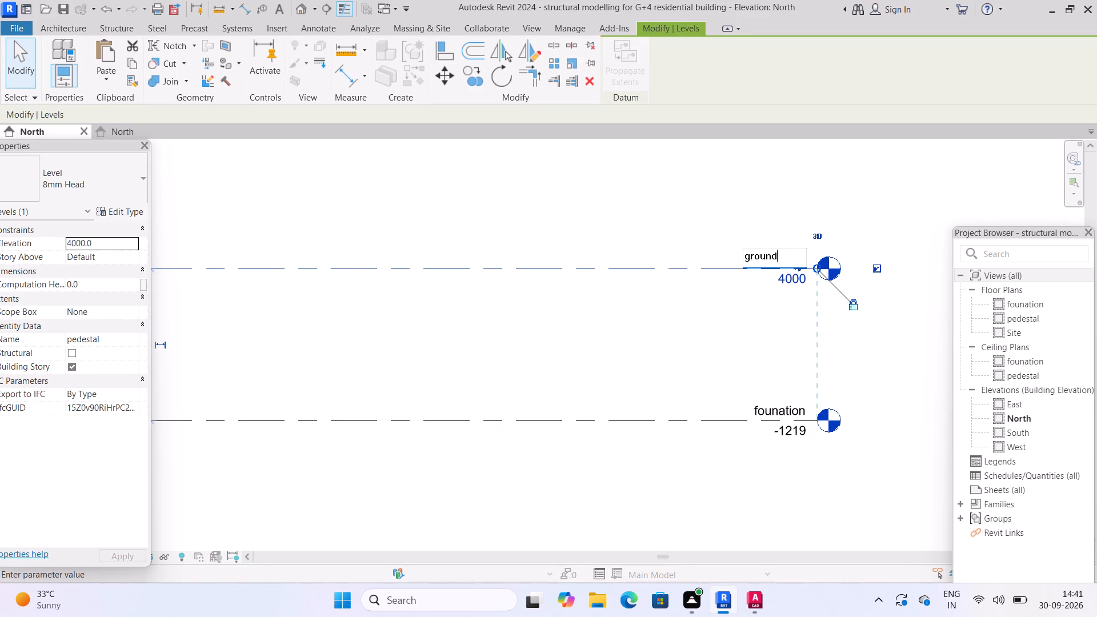
key("space")
type("level")
key("Return")
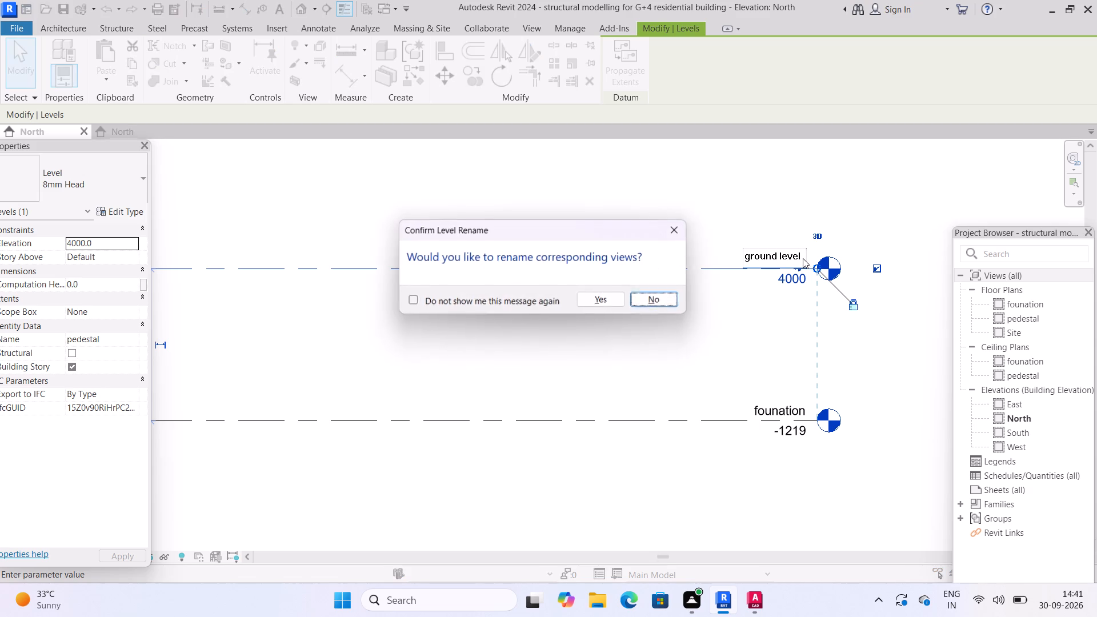
left_click(594, 302)
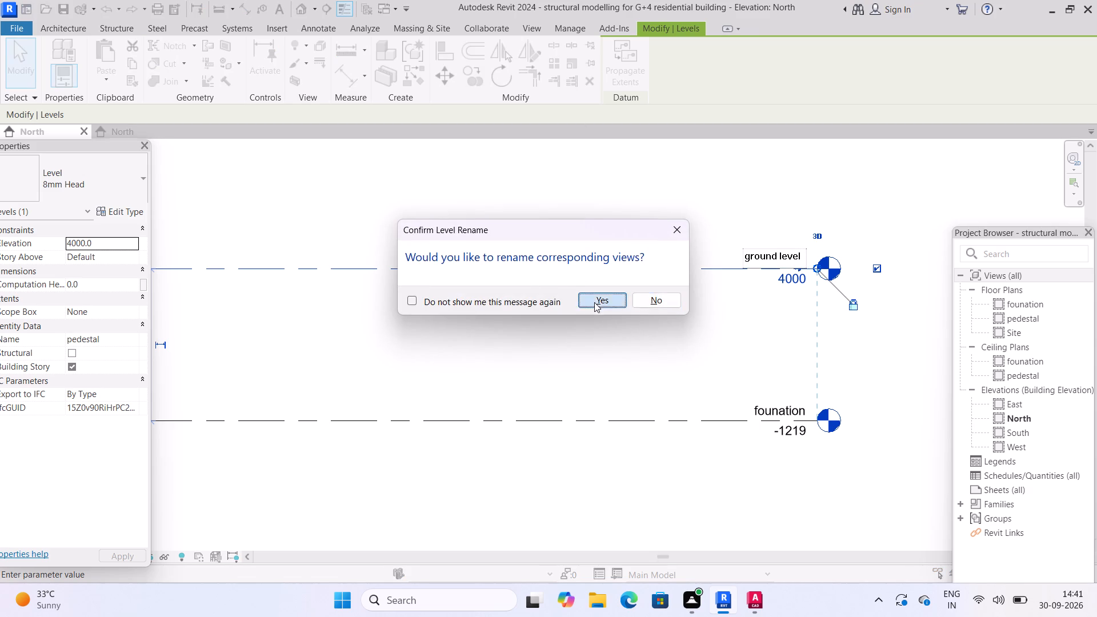
Set the ground level's elevation to 0.
left_click(791, 282)
key("0")
key("Return")
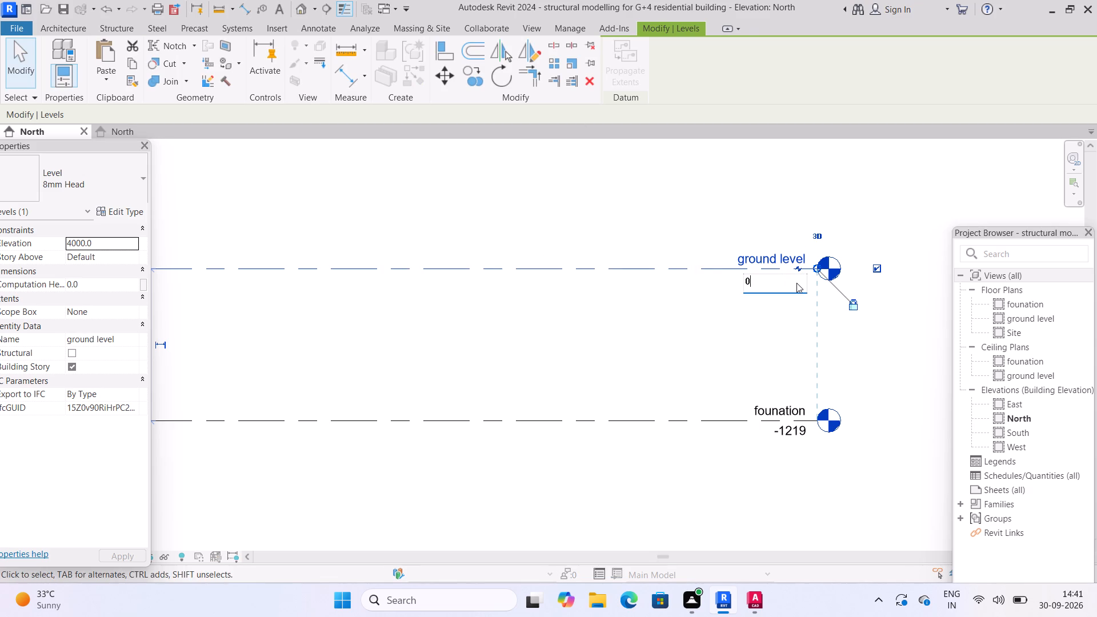
Examine the ground level's position relative to the foundation level in the G+4 project's North elevation.
scroll(775, 442, "up", 5)
middle_click_drag(621, 318, 802, 367)
scroll(783, 366, "up", 1)
middle_click_drag(764, 350, 505, 173)
scroll(518, 183, "down", 1)
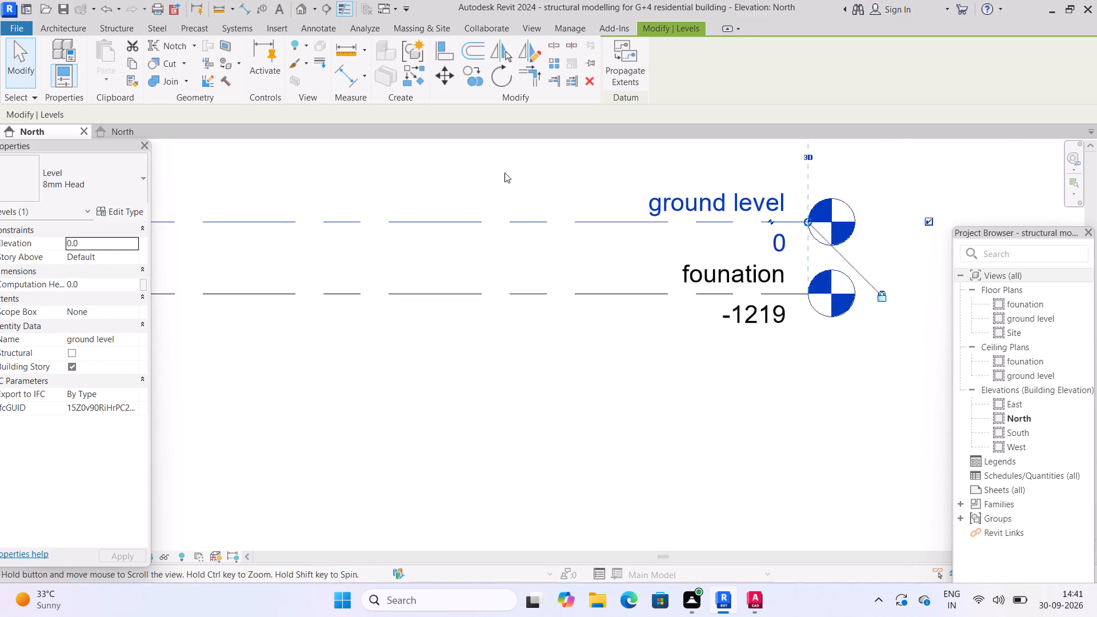
middle_click_drag(505, 173, 506, 173)
scroll(505, 173, "down", 2)
middle_click_drag(532, 242, 628, 320)
scroll(628, 320, "down", 1)
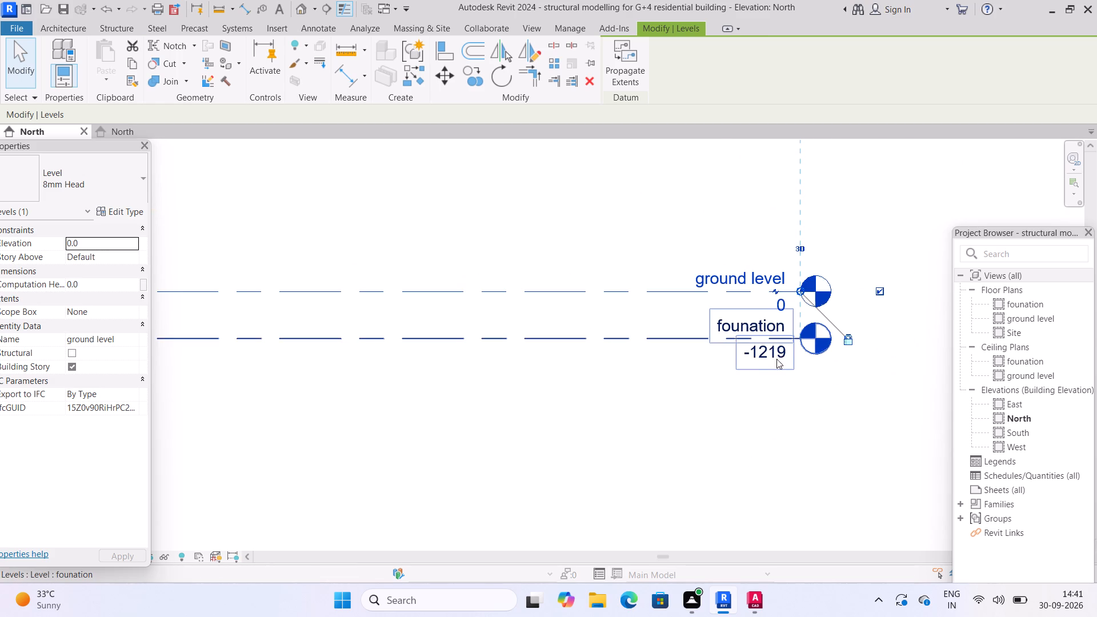
scroll(781, 374, "down", 2)
middle_click_drag(730, 397, 812, 379)
scroll(731, 397, "down", 2)
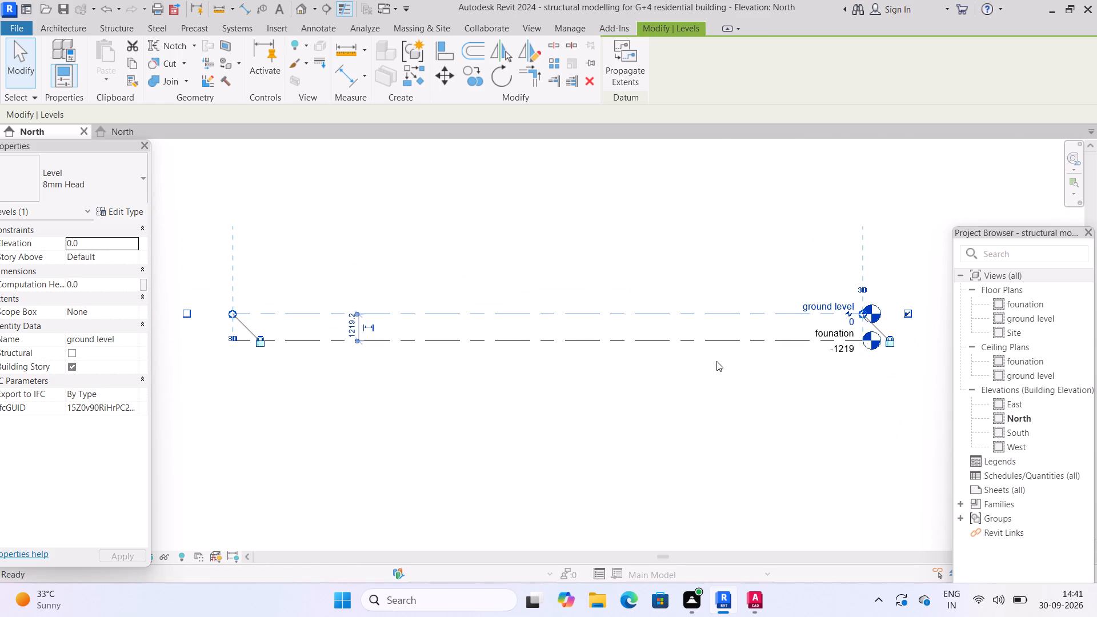
middle_click_drag(834, 175, 770, 221)
scroll(731, 360, "up", 2)
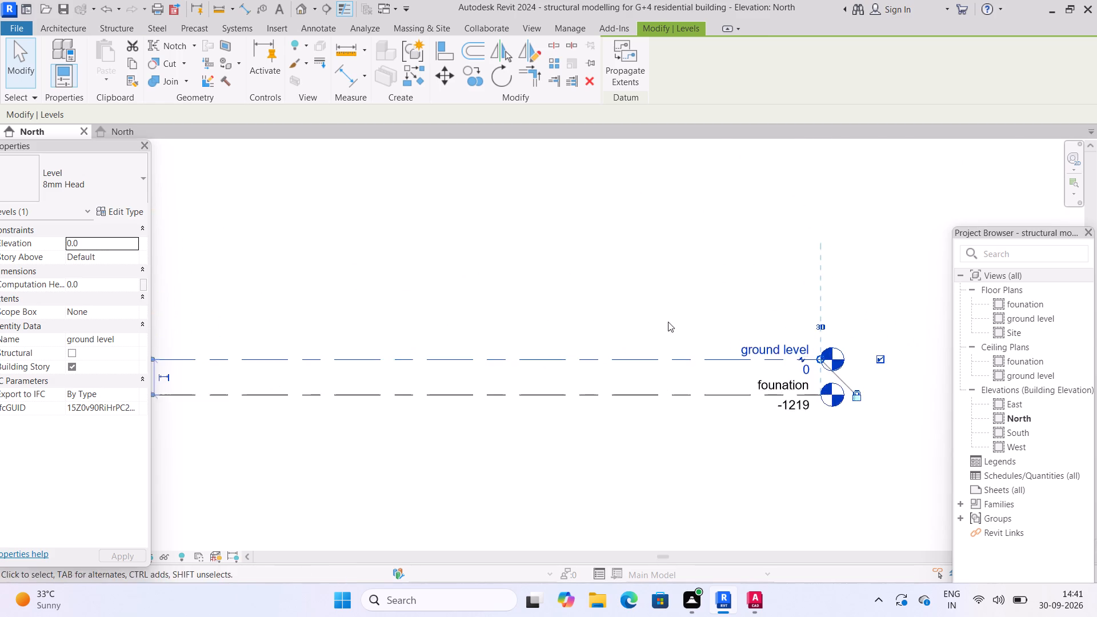
middle_click_drag(666, 319, 755, 307)
scroll(671, 317, "down", 1)
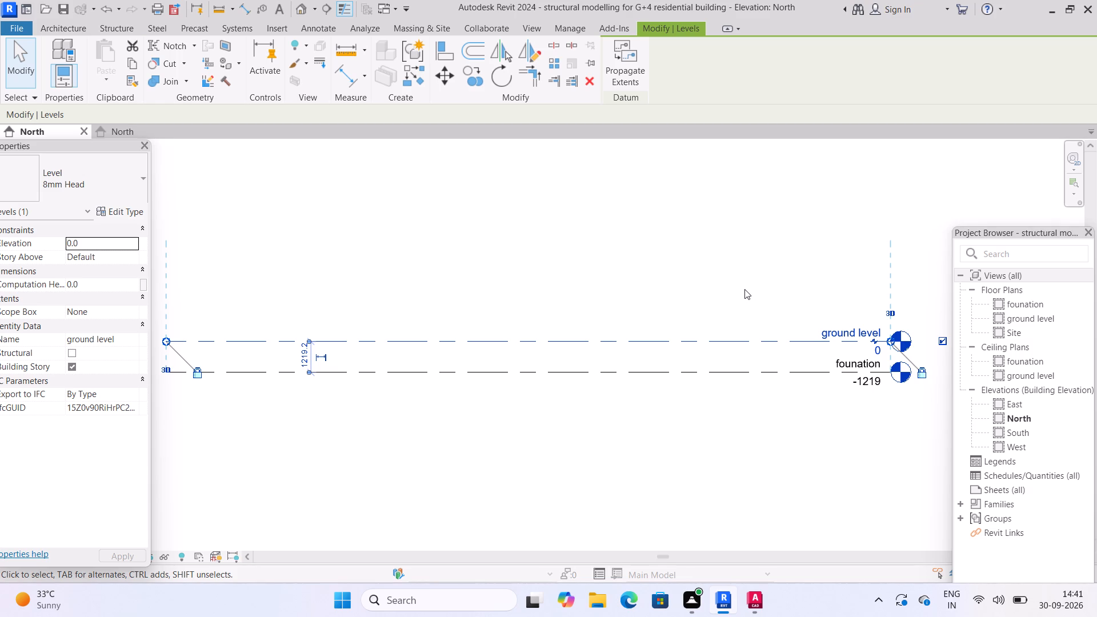
scroll(699, 309, "down", 3)
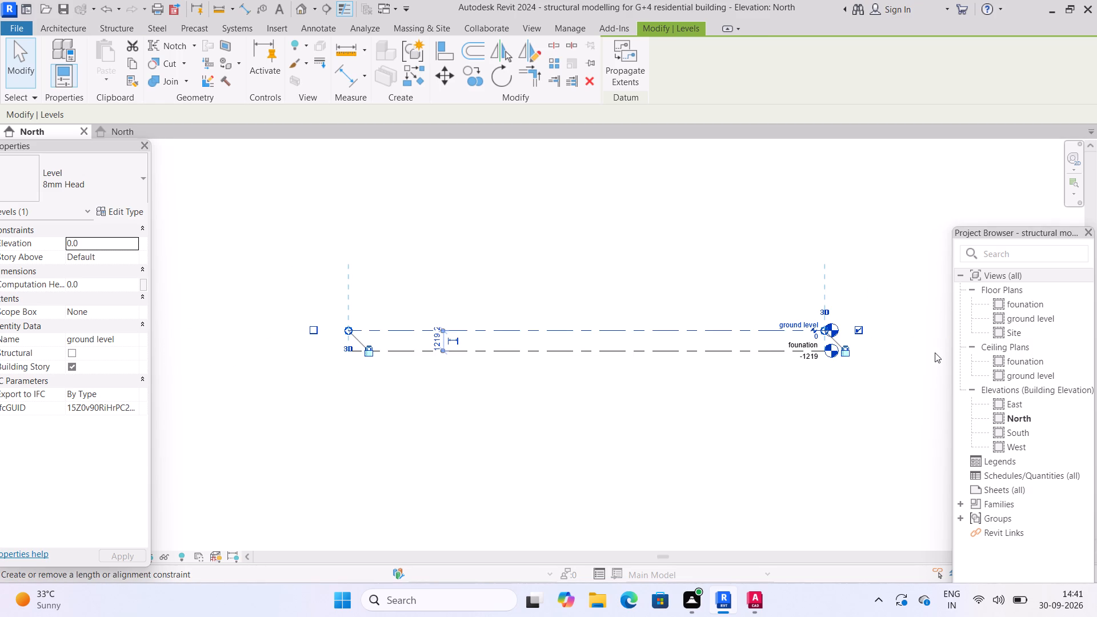
scroll(795, 329, "up", 2)
scroll(889, 343, "up", 3)
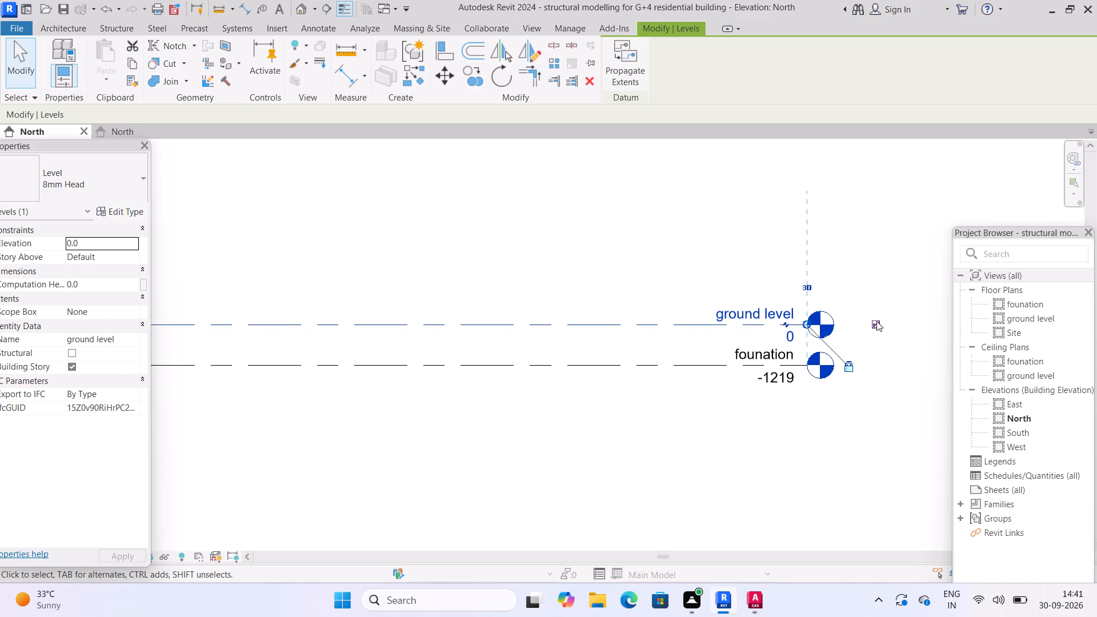
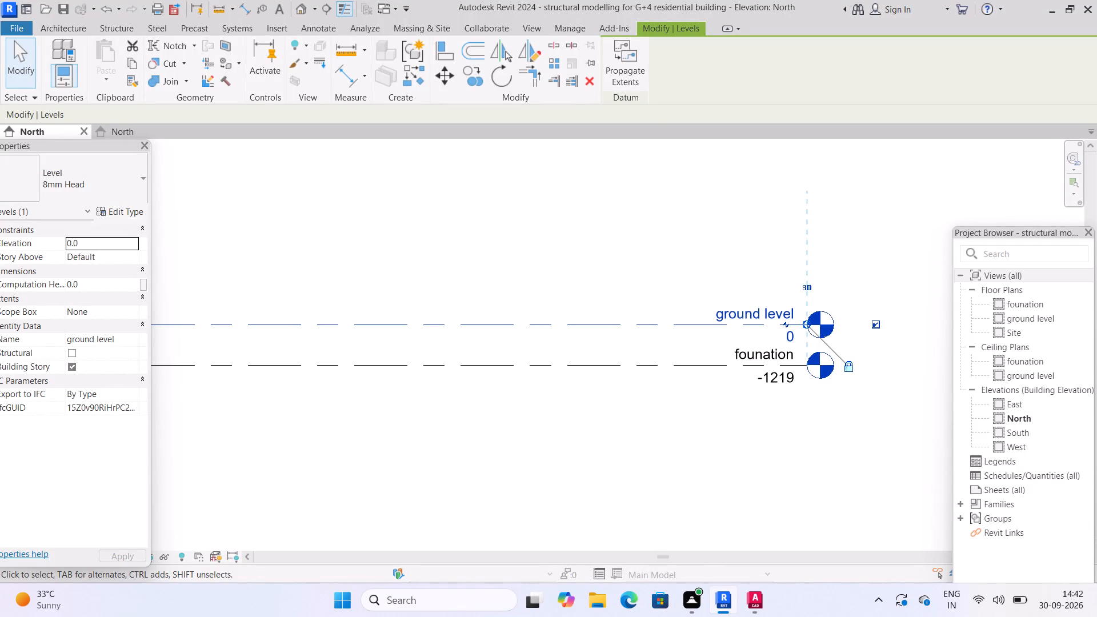
Switch to the TYPICAL FLOOR DETAILS drawing in AutoCAD and examine the column details table and the isolated footing schedule.
scroll(1084, 0, "down", 4)
left_click(759, 596)
left_click(790, 550)
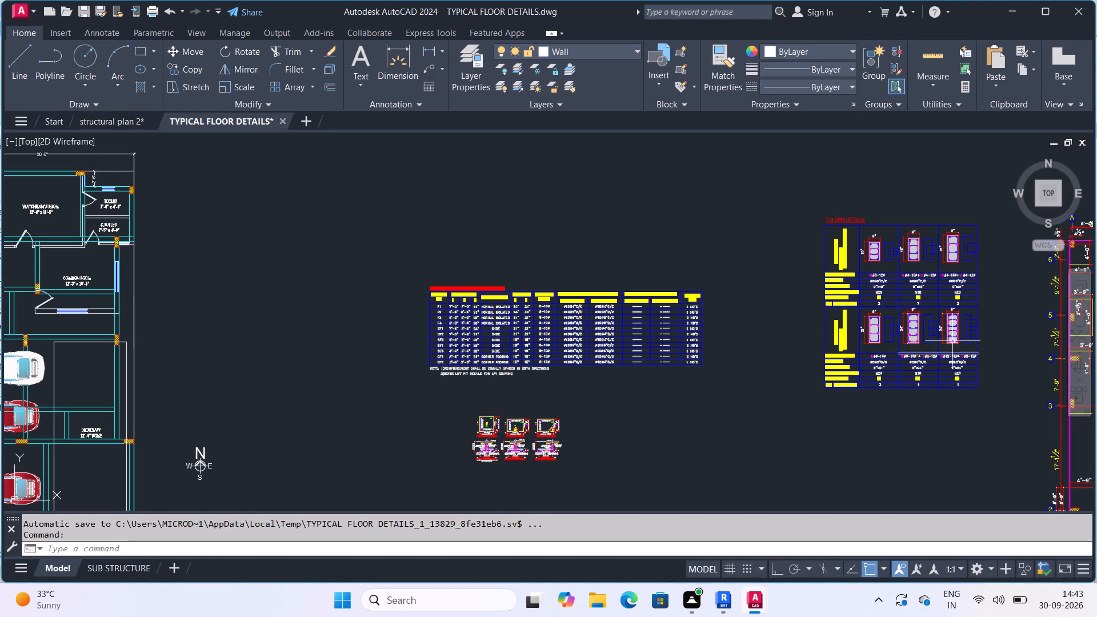
scroll(1040, 338, "up", 2)
left_click(1040, 338)
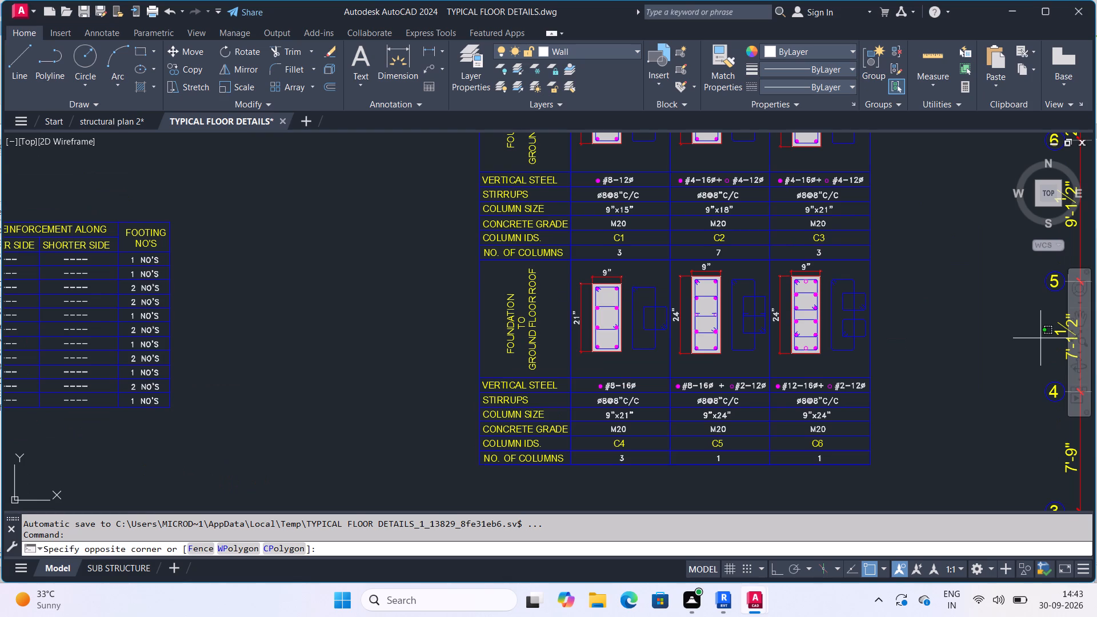
scroll(1040, 338, "up", 1)
scroll(1040, 338, "down", 4)
scroll(800, 290, "up", 1)
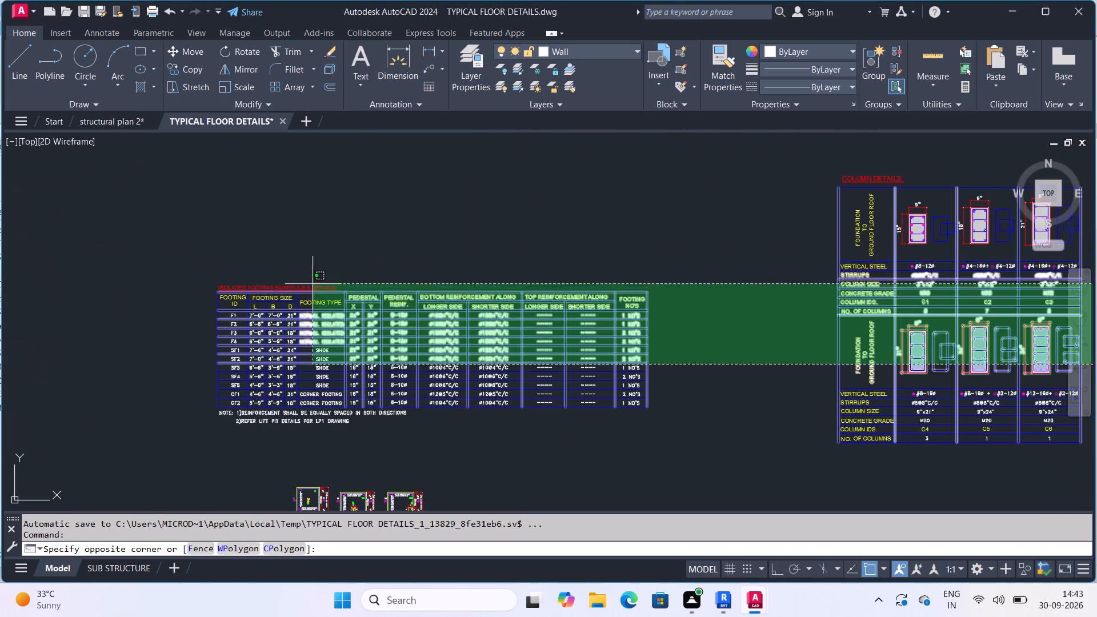
key("Escape")
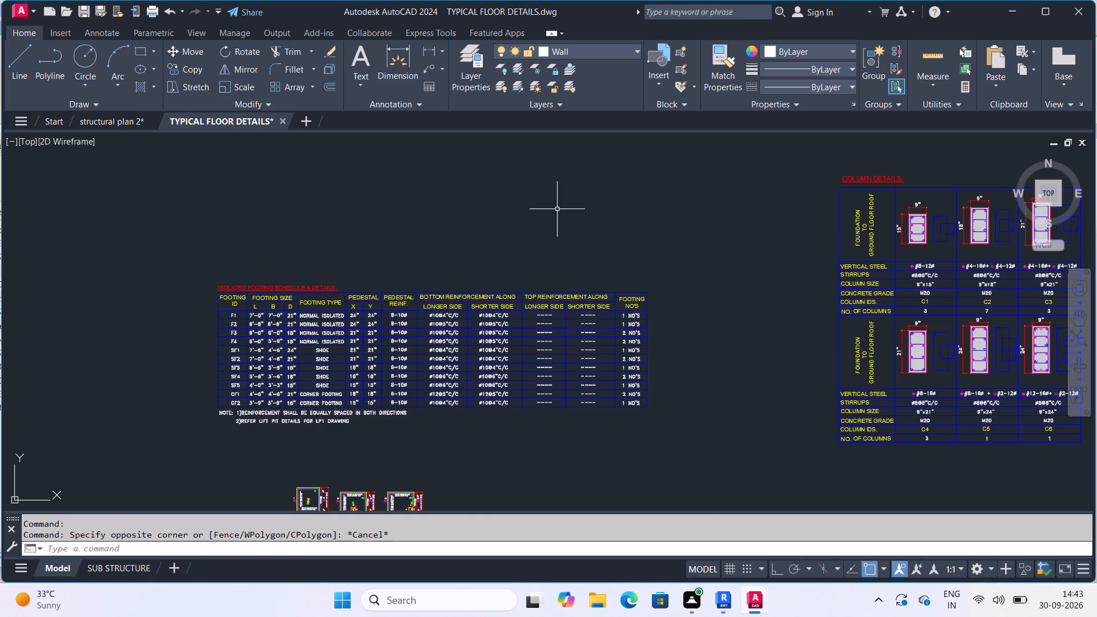
scroll(345, 315, "up", 2)
scroll(273, 399, "up", 5)
scroll(301, 426, "down", 3)
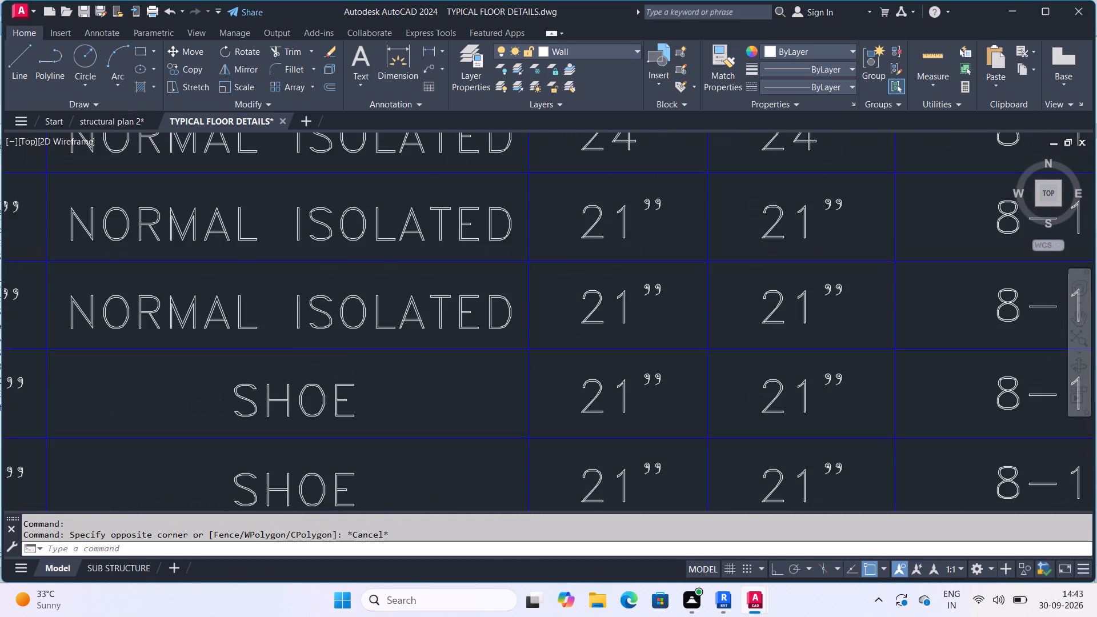
scroll(347, 419, "down", 3)
scroll(347, 417, "up", 1)
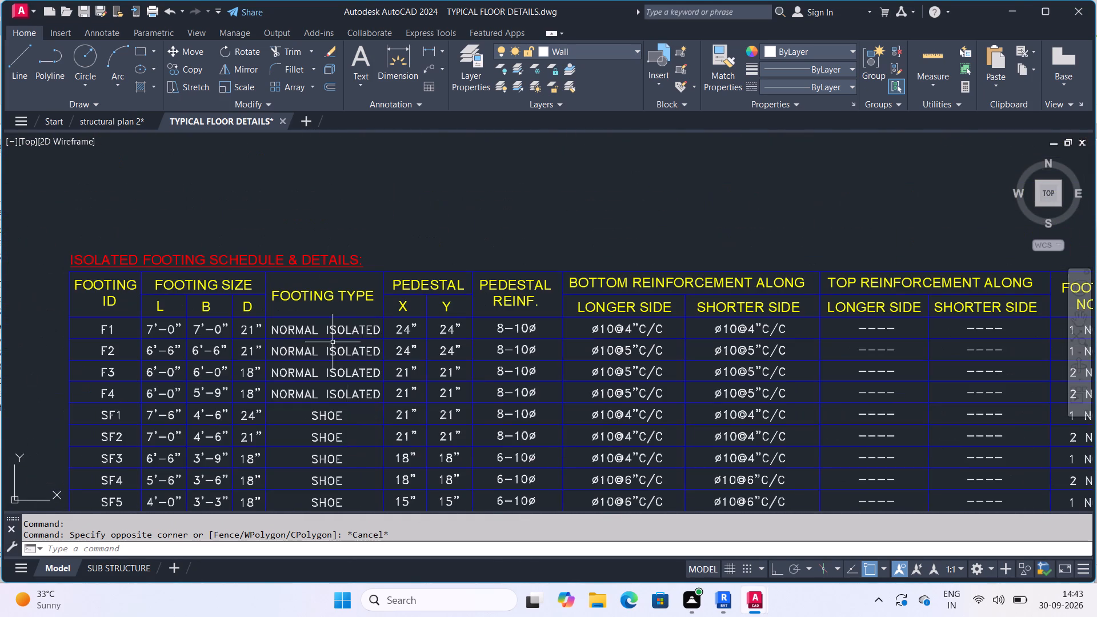
middle_click_drag(346, 399, 396, 277)
scroll(367, 368, "down", 1)
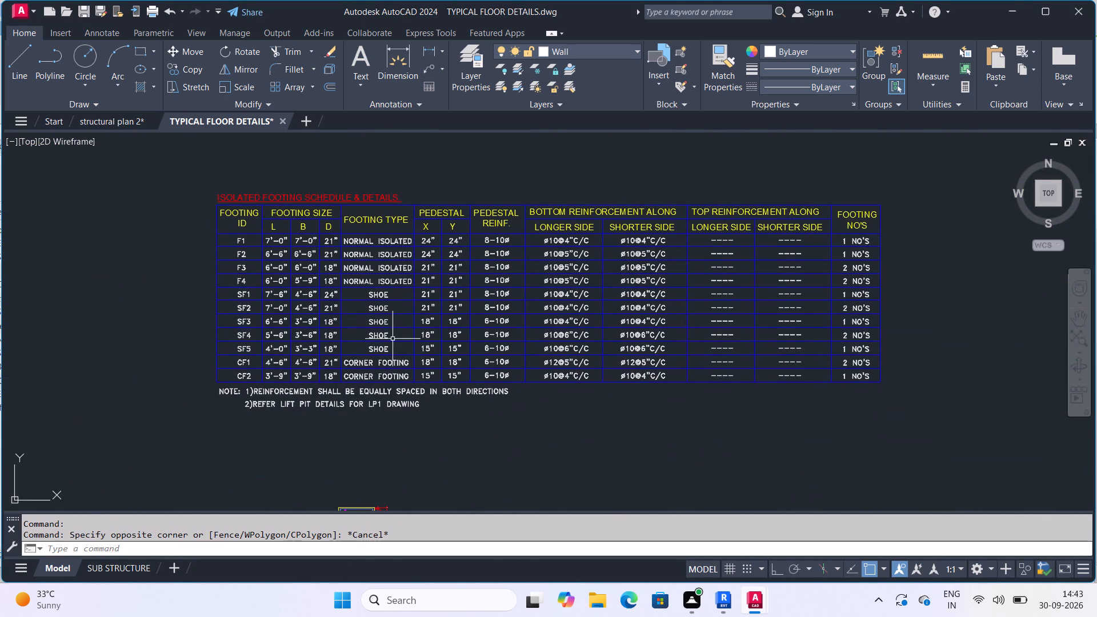
scroll(398, 332, "down", 2)
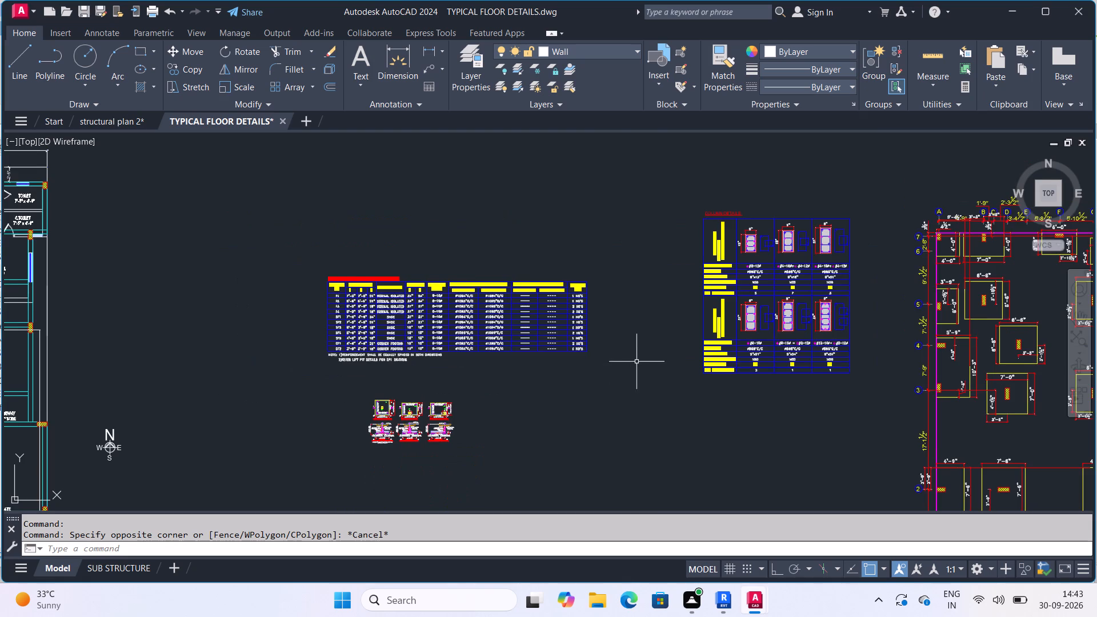
Examine the footing layout plan around grids 1 and 2 and its place among the other structural drawings.
middle_click_drag(656, 354, 474, 452)
scroll(650, 356, "down", 2)
scroll(674, 327, "up", 2)
scroll(589, 263, "up", 1)
middle_click_drag(588, 261, 586, 371)
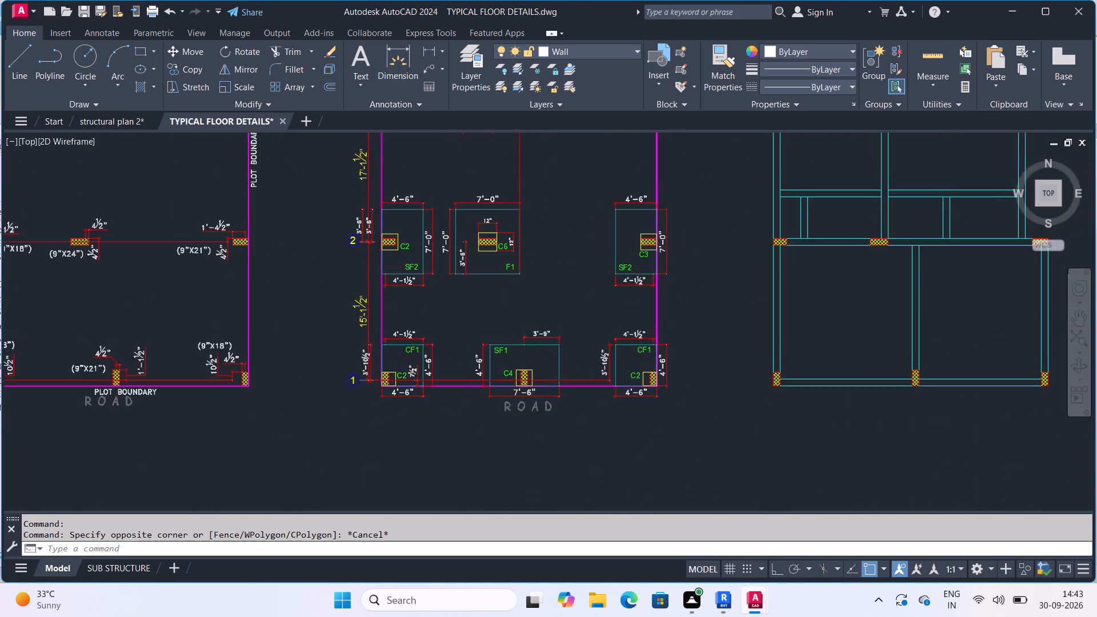
scroll(544, 363, "up", 3)
scroll(491, 386, "down", 10)
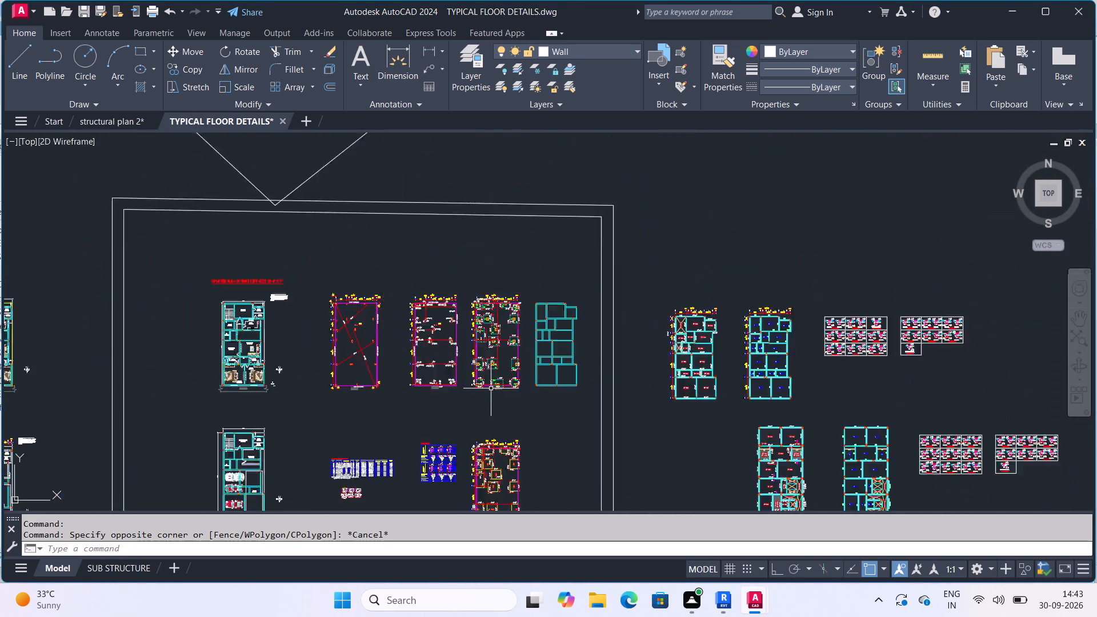
scroll(435, 405, "up", 3)
scroll(533, 406, "up", 2)
scroll(708, 424, "down", 3)
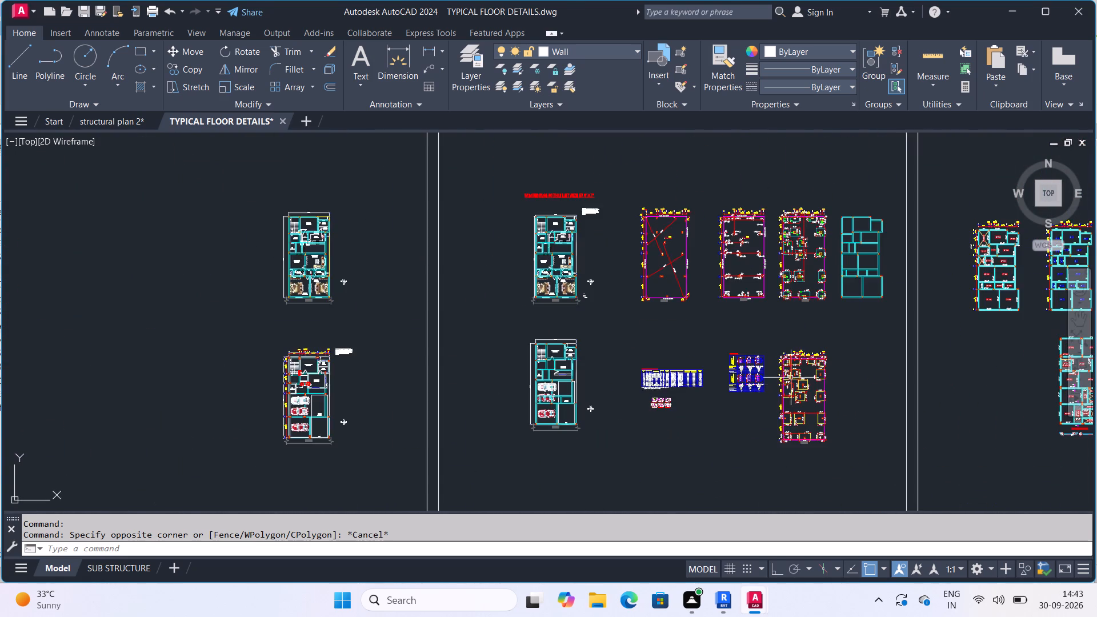
Examine the beam and slab layout plans and the beam cross-section details at midspan and support.
middle_click_drag(791, 378, 512, 268)
scroll(775, 374, "down", 1)
scroll(887, 289, "up", 1)
scroll(738, 246, "up", 6)
scroll(733, 238, "down", 2)
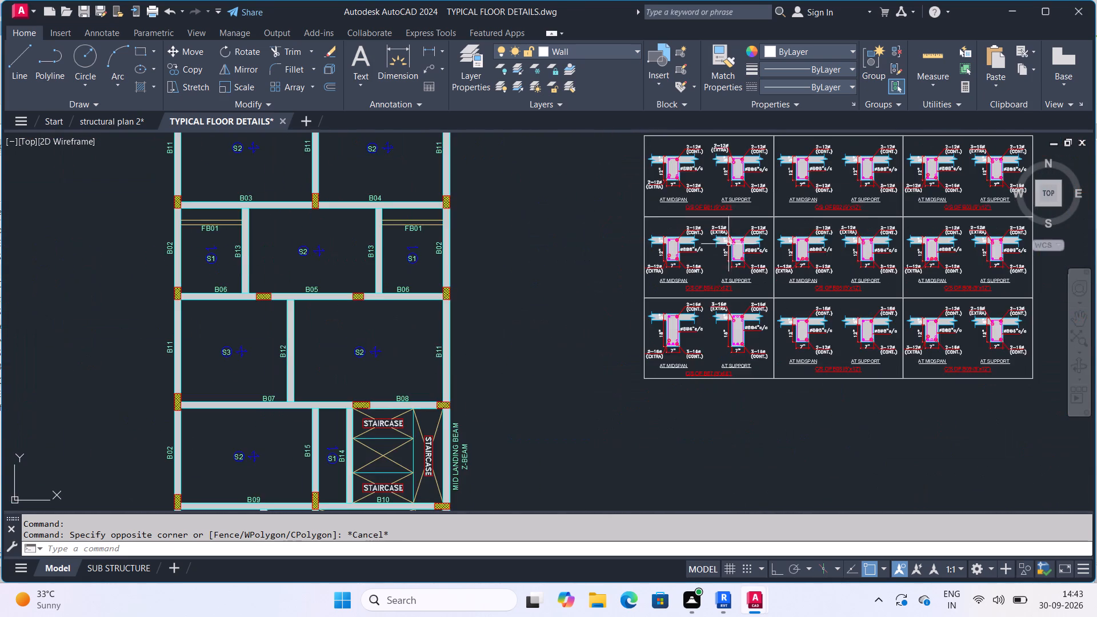
middle_click_drag(804, 186, 719, 420)
scroll(803, 188, "down", 1)
scroll(670, 341, "up", 3)
scroll(661, 275, "down", 5)
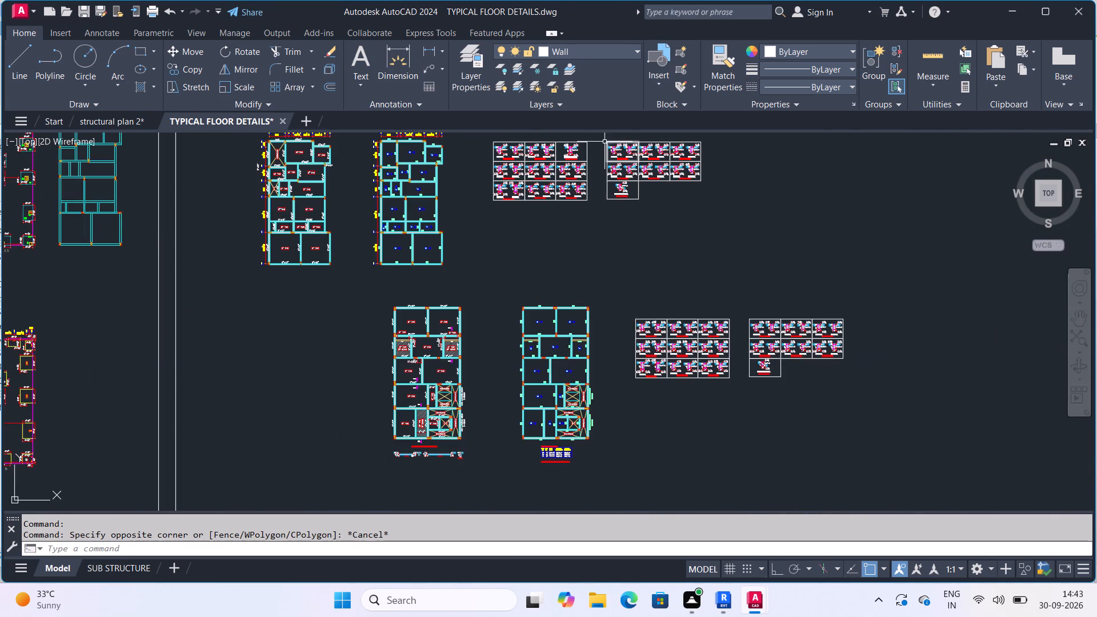
scroll(547, 176, "up", 3)
middle_click_drag(521, 180, 572, 301)
scroll(472, 176, "up", 3)
middle_click_drag(473, 175, 542, 272)
scroll(541, 273, "down", 3)
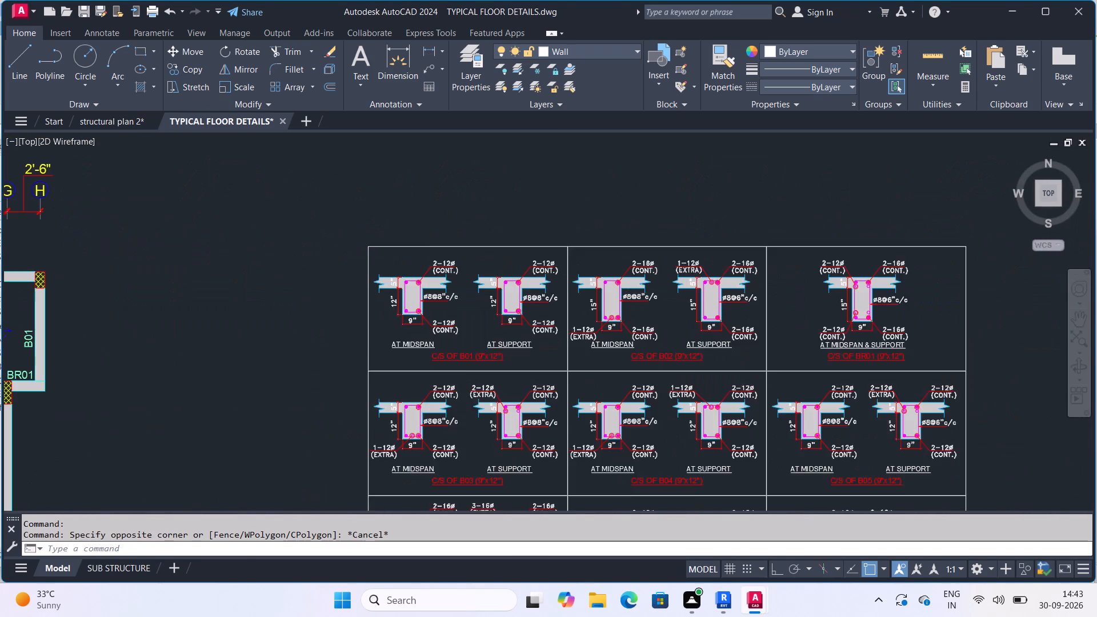
scroll(550, 314, "down", 2)
middle_click_drag(553, 297, 568, 189)
scroll(509, 254, "down", 4)
scroll(332, 257, "up", 2)
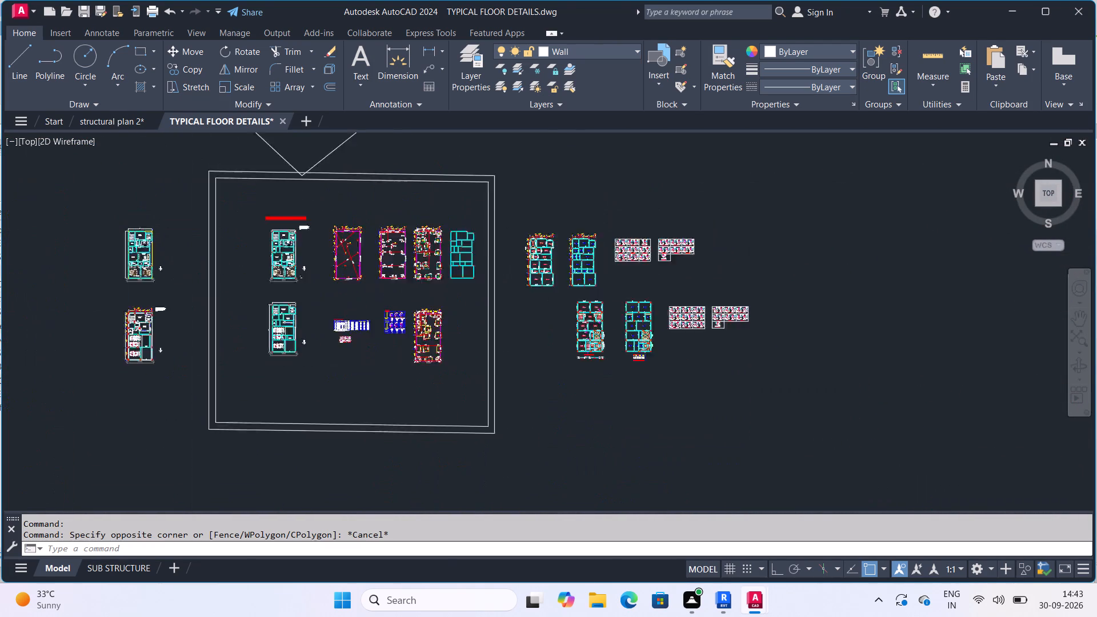
Examine the column and footing layout plans around grids 1 to 4 for footing sizes and column placement.
scroll(331, 257, "up", 1)
scroll(543, 240, "up", 1)
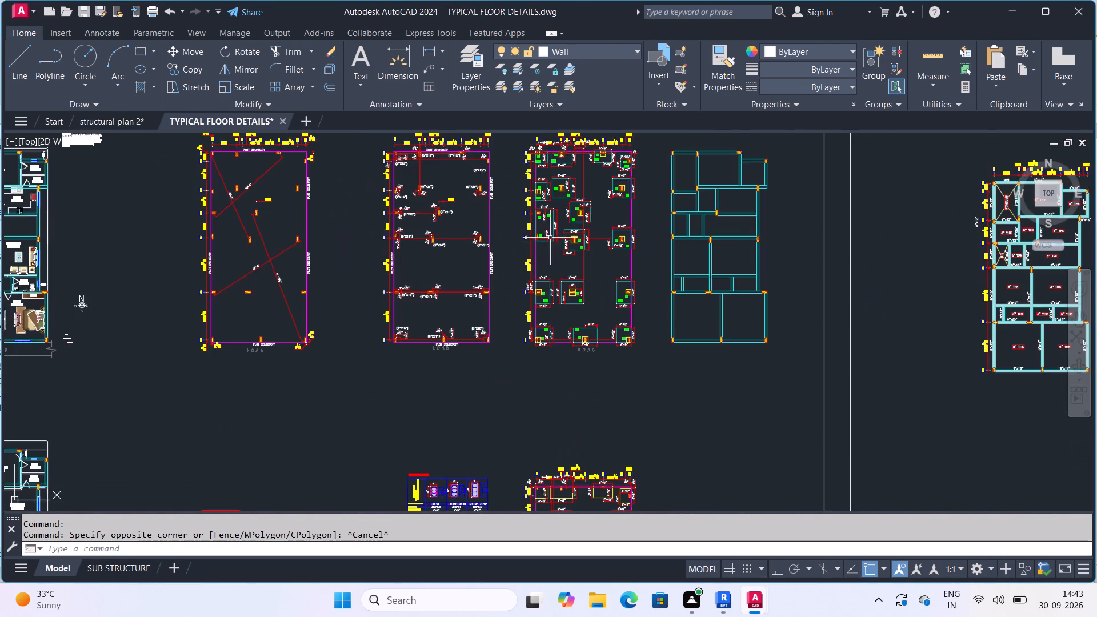
scroll(556, 235, "up", 3)
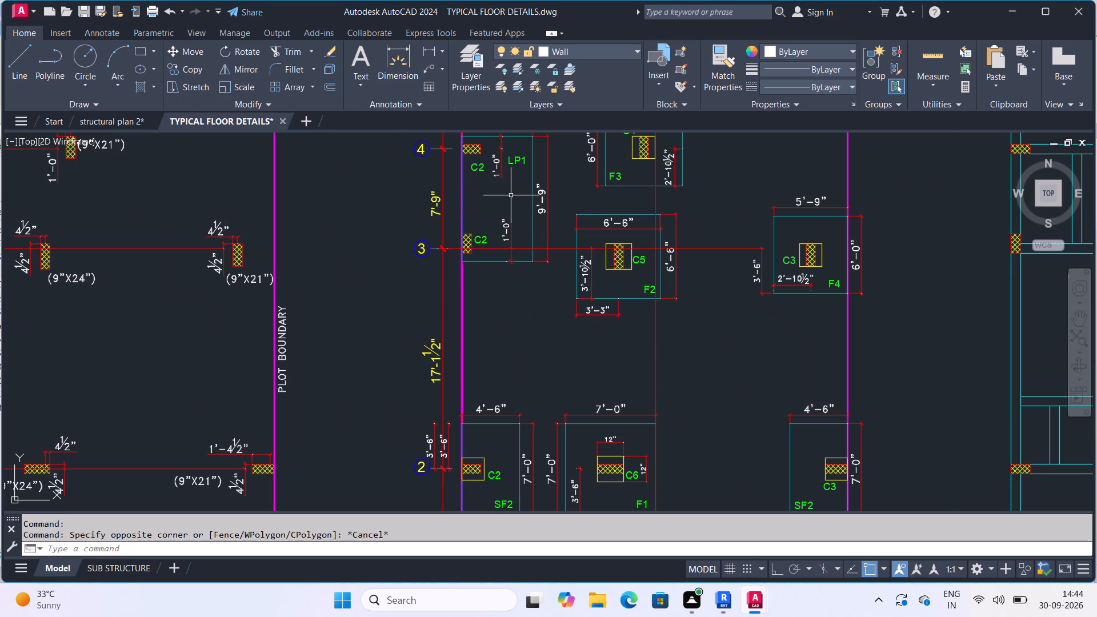
scroll(514, 193, "down", 4)
scroll(527, 229, "up", 3)
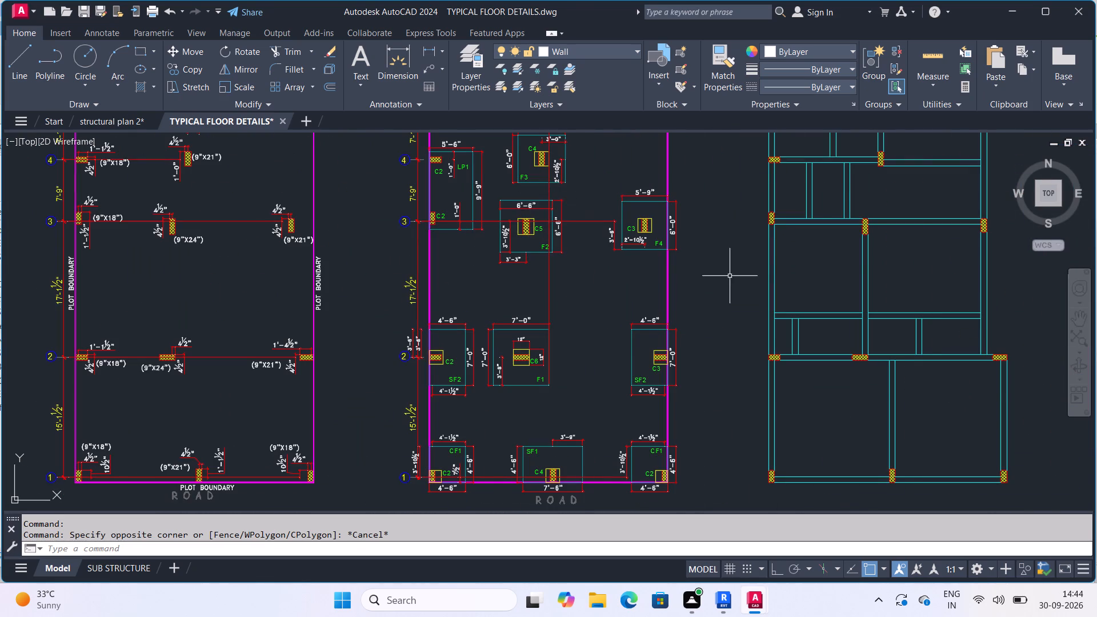
scroll(658, 343, "down", 1)
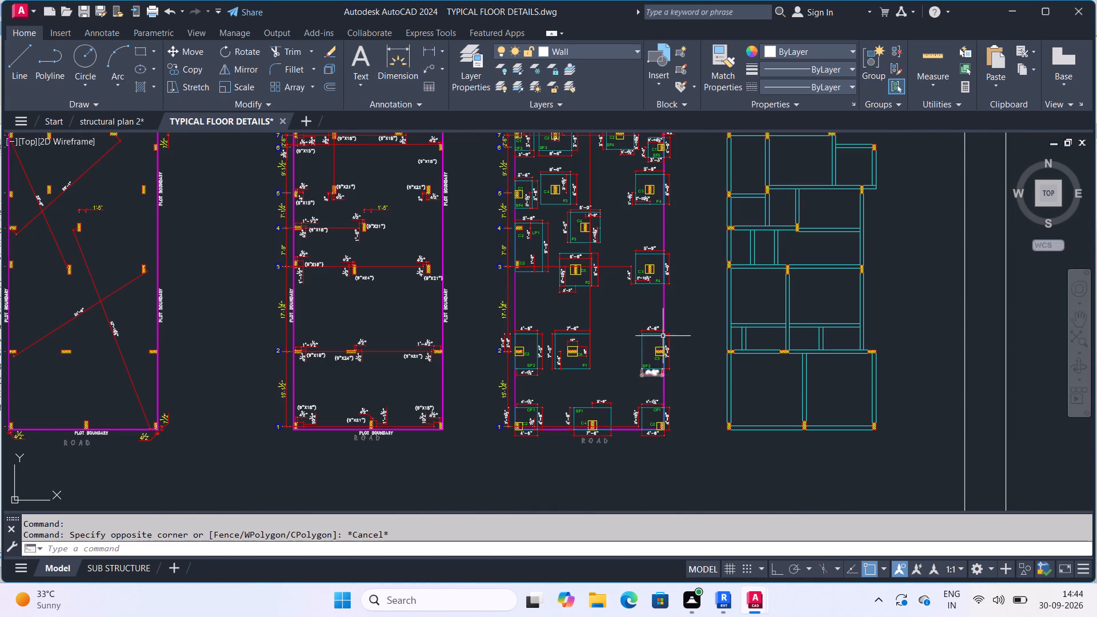
scroll(436, 305, "down", 4)
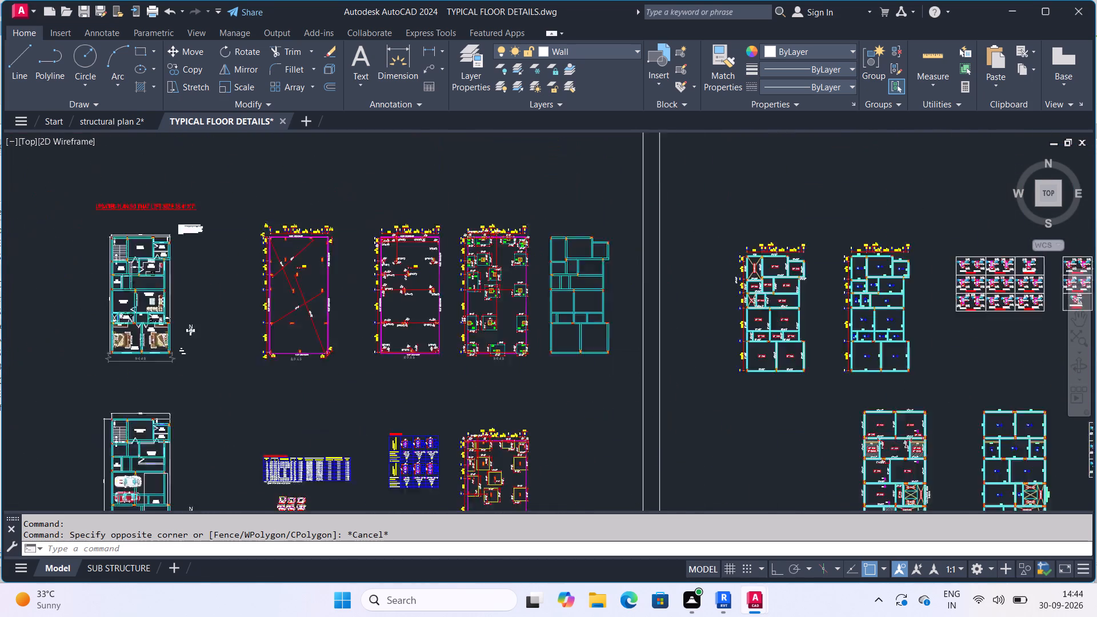
Review the isolated footing schedule for the footing sizes, footing types, pedestal dimensions and reinforcement.
scroll(303, 370, "up", 2)
scroll(492, 376, "up", 6)
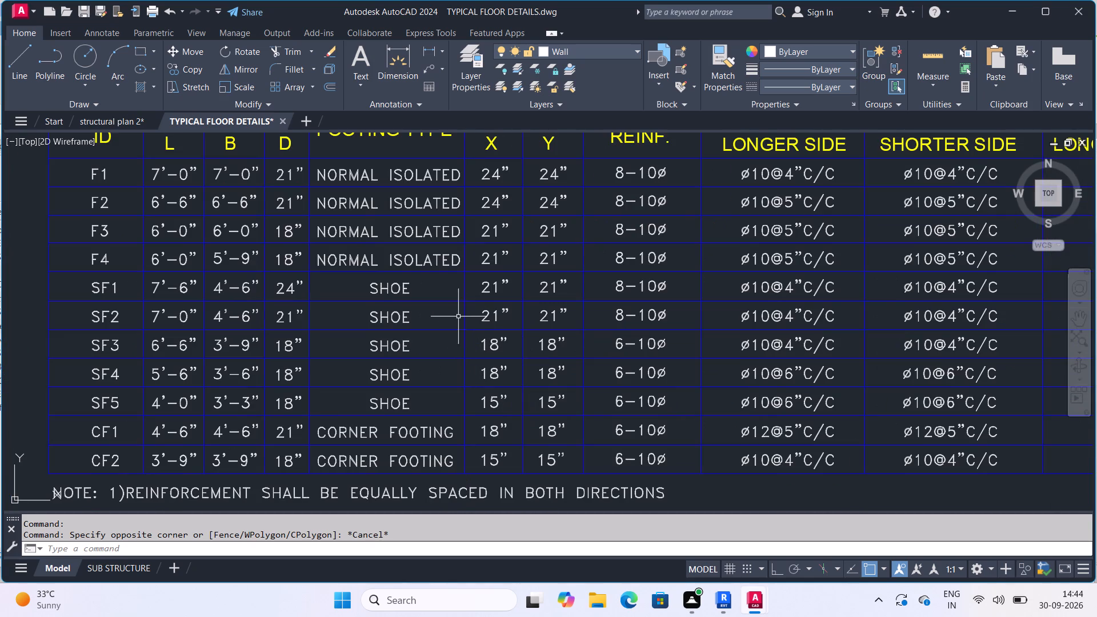
scroll(457, 319, "down", 3)
scroll(664, 315, "down", 4)
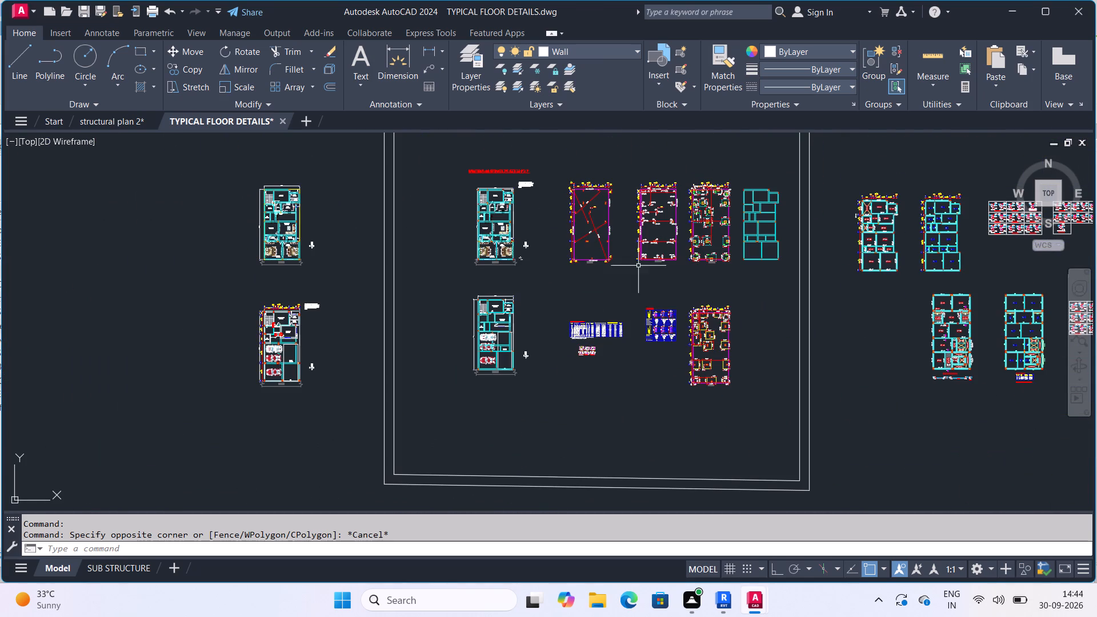
scroll(559, 336, "up", 9)
middle_click_drag(693, 302, 591, 291)
scroll(692, 301, "down", 4)
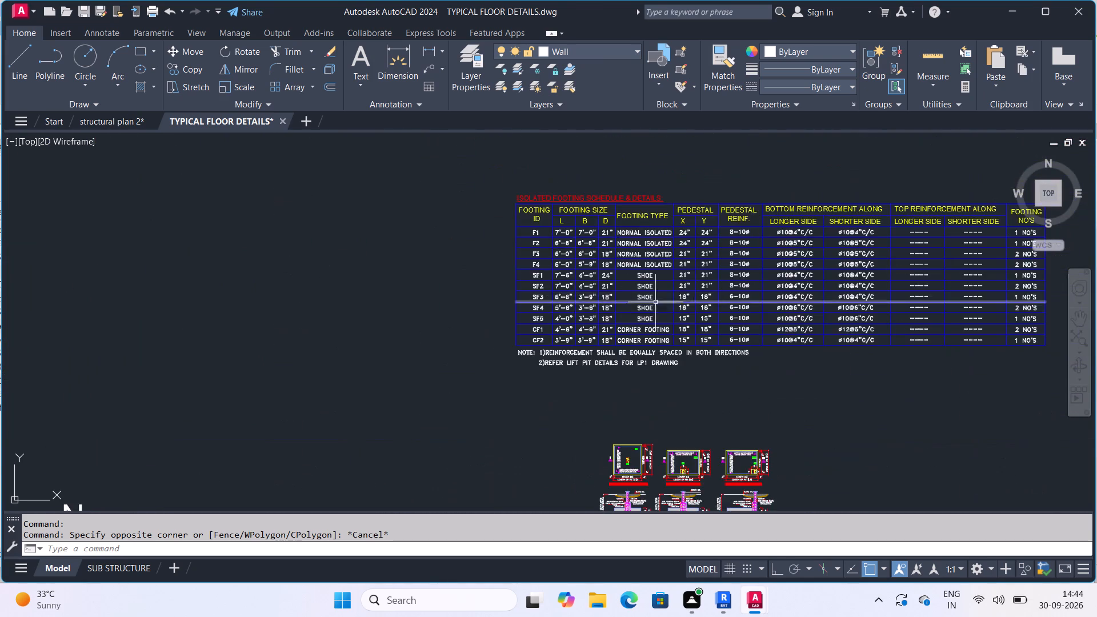
scroll(665, 300, "up", 3)
scroll(666, 298, "down", 3)
middle_click_drag(682, 267, 615, 246)
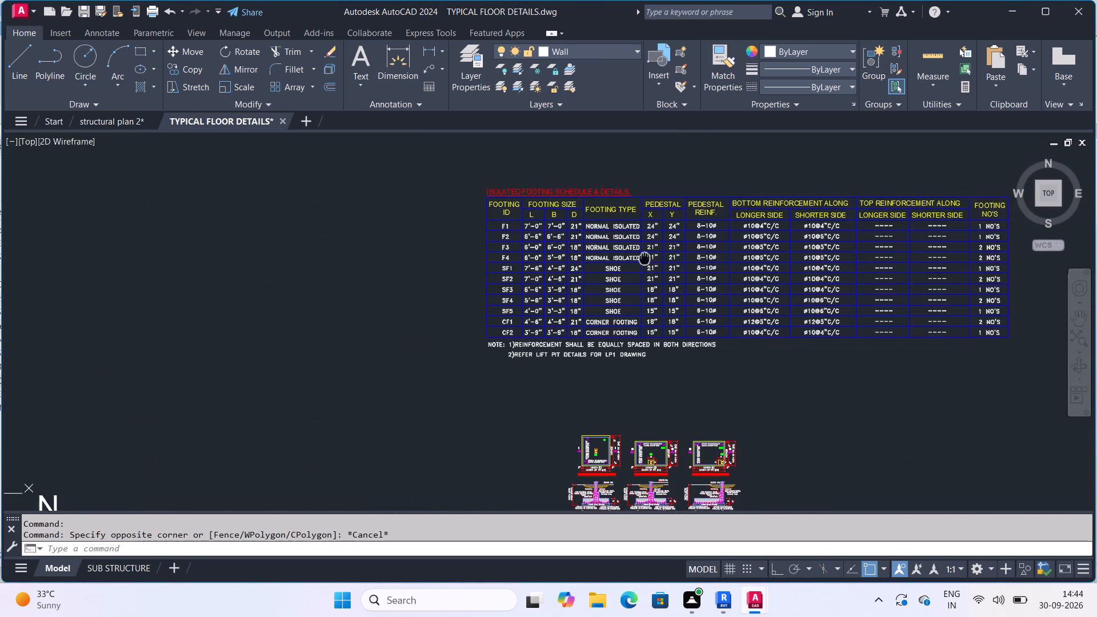
middle_click_drag(615, 246, 524, 249)
scroll(524, 249, "up", 1)
middle_click(524, 249)
middle_click_drag(626, 298, 606, 298)
scroll(624, 298, "down", 1)
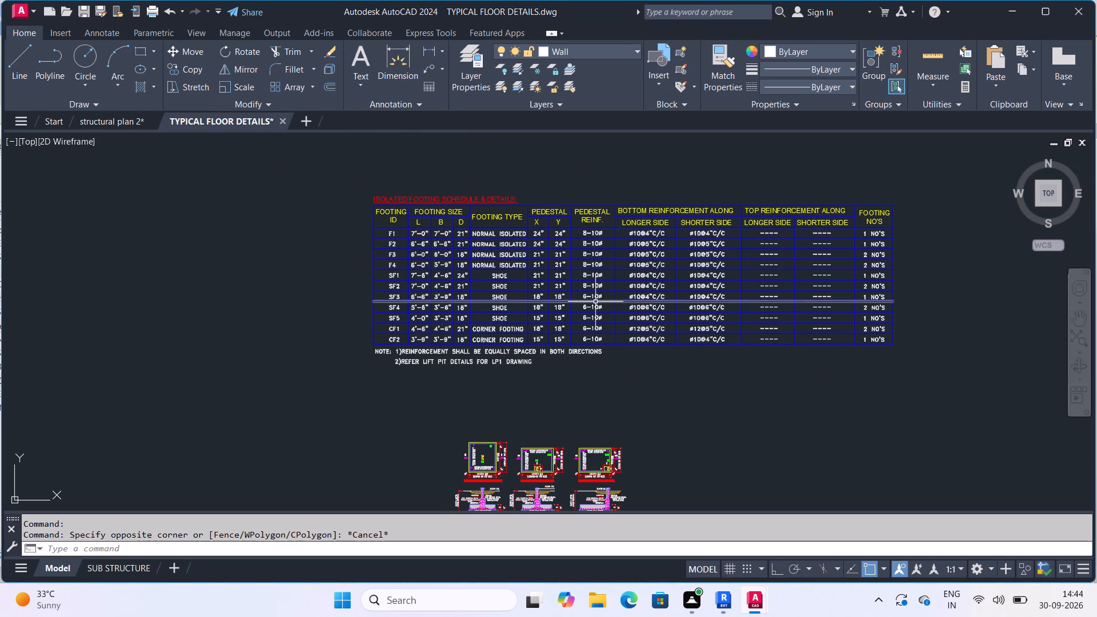
scroll(735, 269, "down", 4)
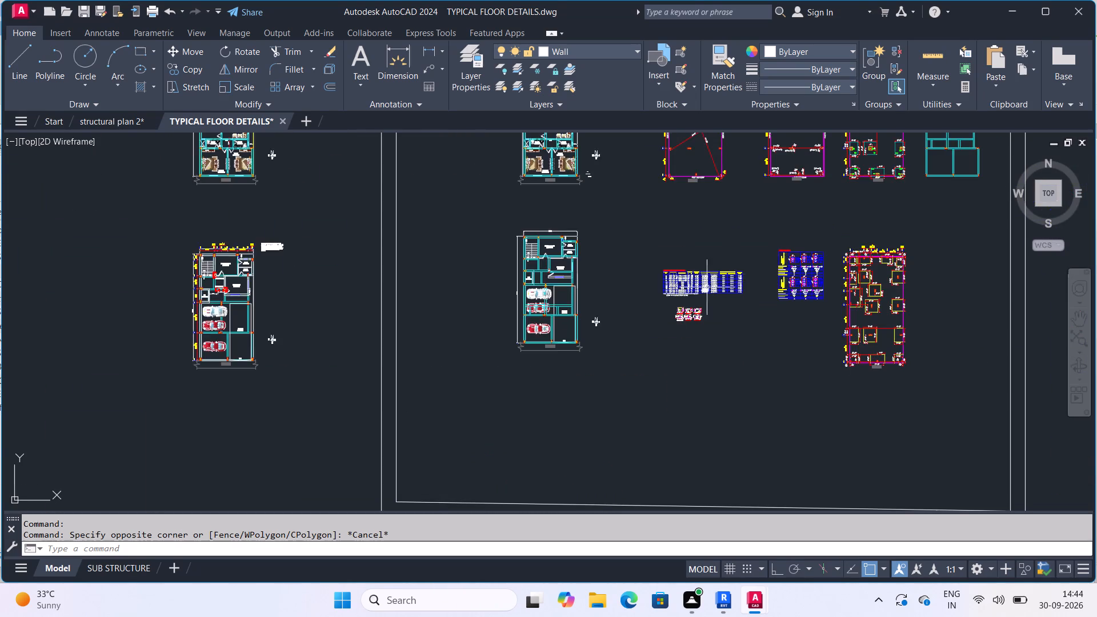
Examine the column sizes and footing positions around grids 3 to 5 in the column and footing layout plans.
middle_click_drag(807, 255, 707, 332)
scroll(780, 252, "up", 3)
middle_click_drag(756, 231, 728, 299)
middle_click_drag(623, 227, 624, 307)
scroll(623, 269, "down", 1)
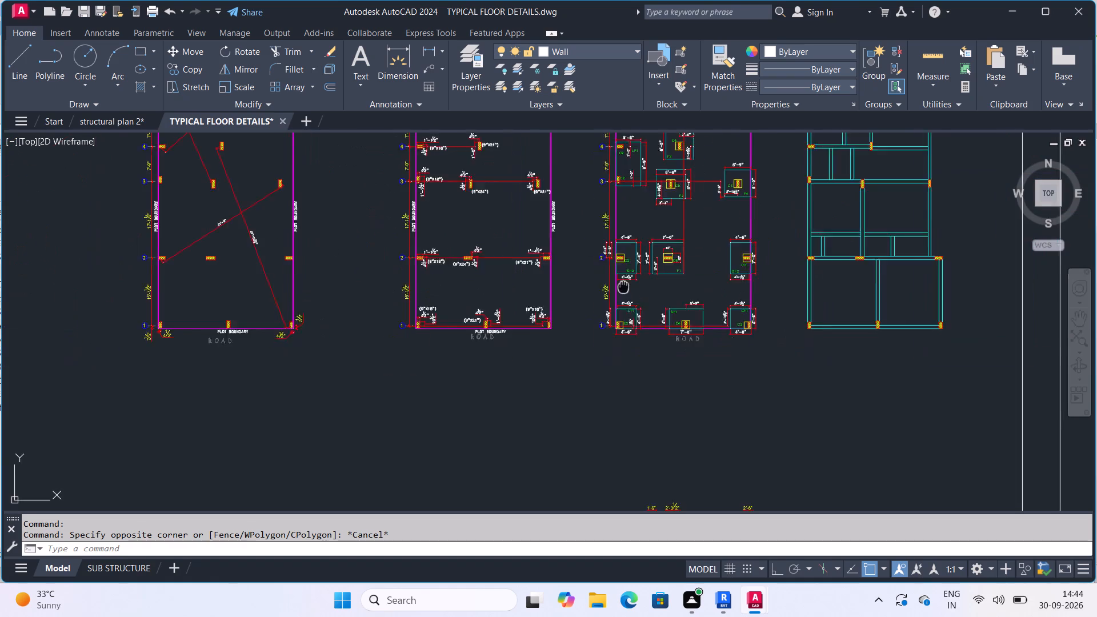
middle_click_drag(624, 307, 625, 334)
middle_click_drag(664, 224, 646, 289)
scroll(613, 295, "up", 3)
middle_click(628, 343)
scroll(627, 342, "down", 1)
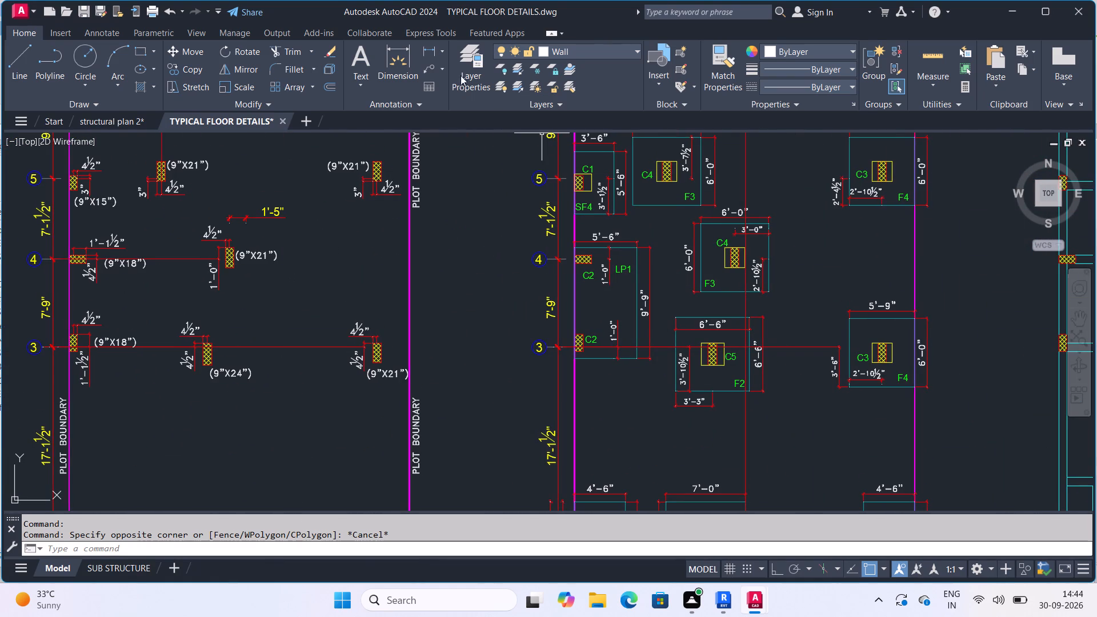
Review the isolated footing schedule for footing sizes and depths, footing types, pedestal dimensions and reinforcement.
left_click(428, 50)
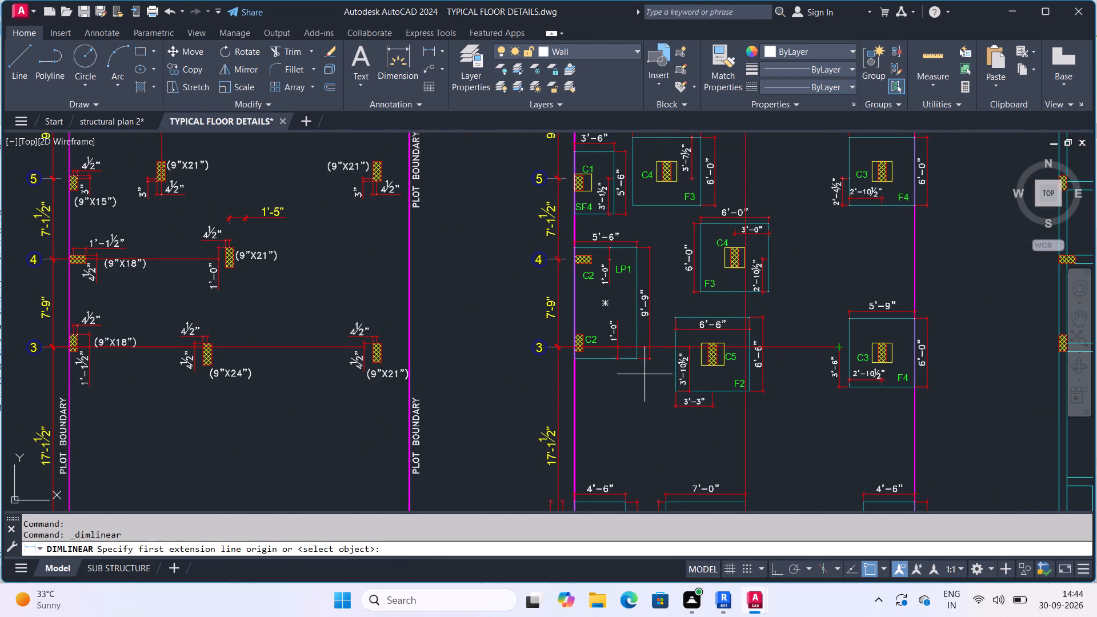
scroll(651, 367, "down", 3)
middle_click_drag(703, 355, 742, 308)
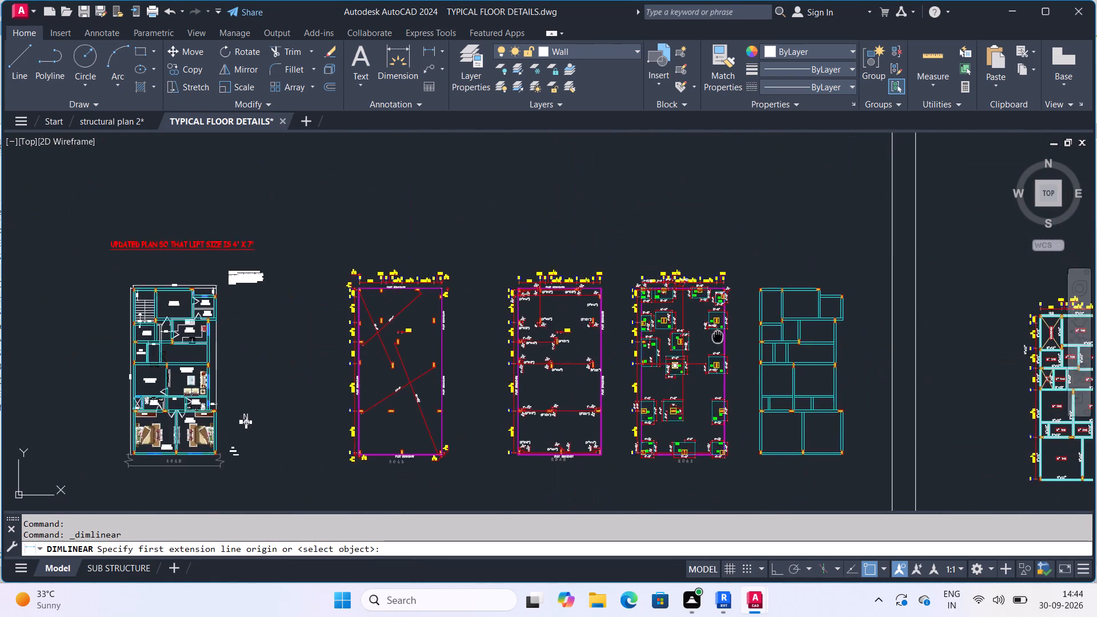
middle_click_drag(742, 308, 761, 282)
middle_click_drag(417, 407, 712, 269)
scroll(466, 378, "down", 1)
scroll(718, 394, "up", 4)
scroll(658, 327, "up", 2)
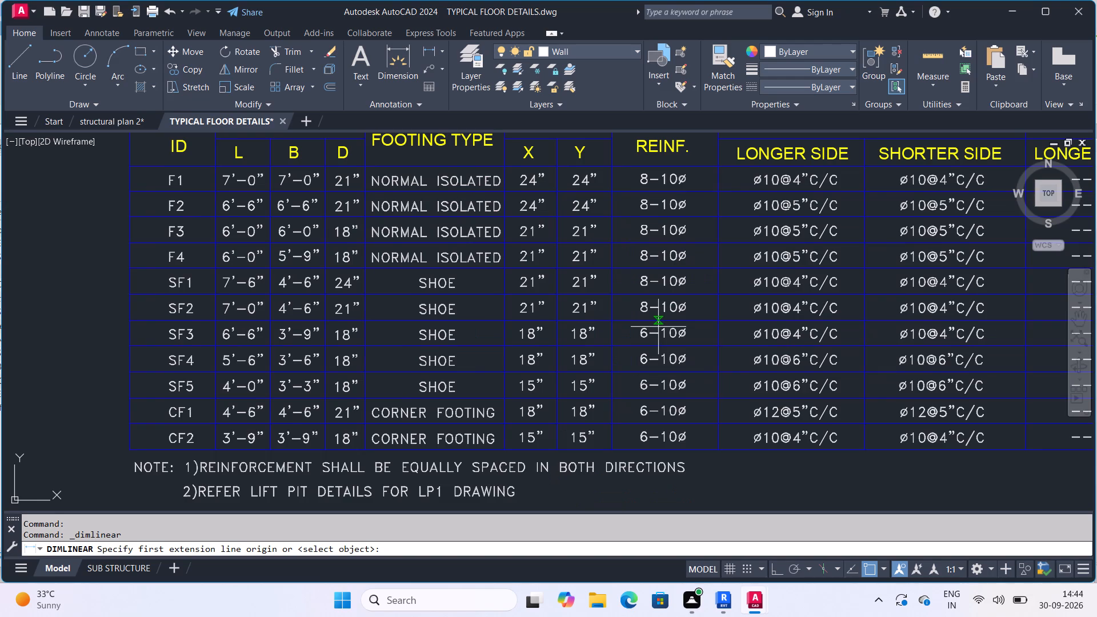
middle_click_drag(658, 327, 682, 314)
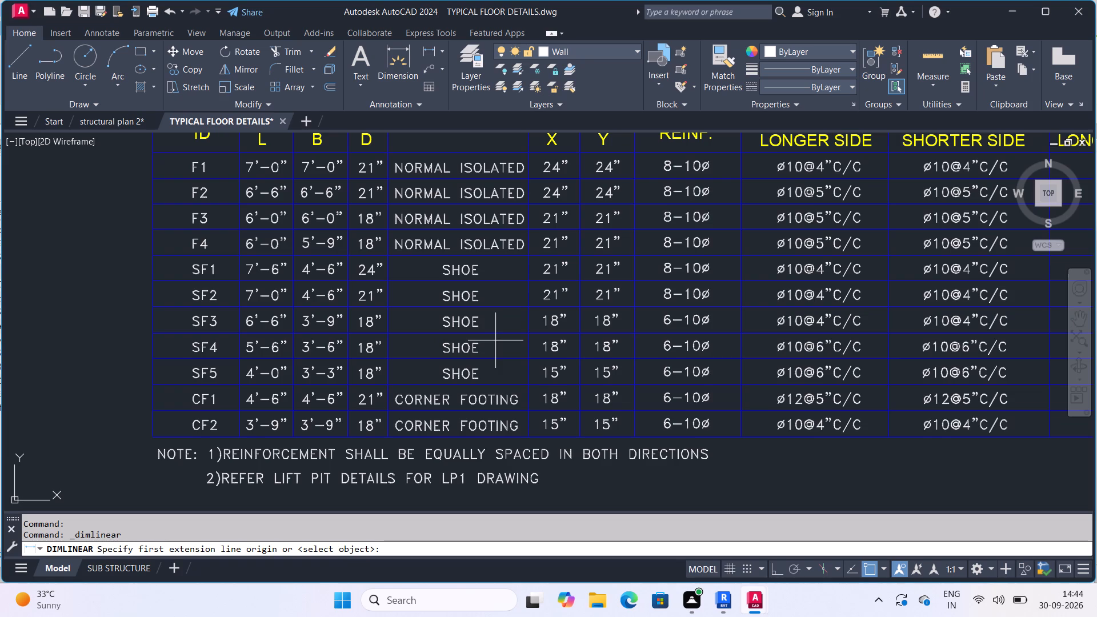
scroll(499, 367, "down", 2)
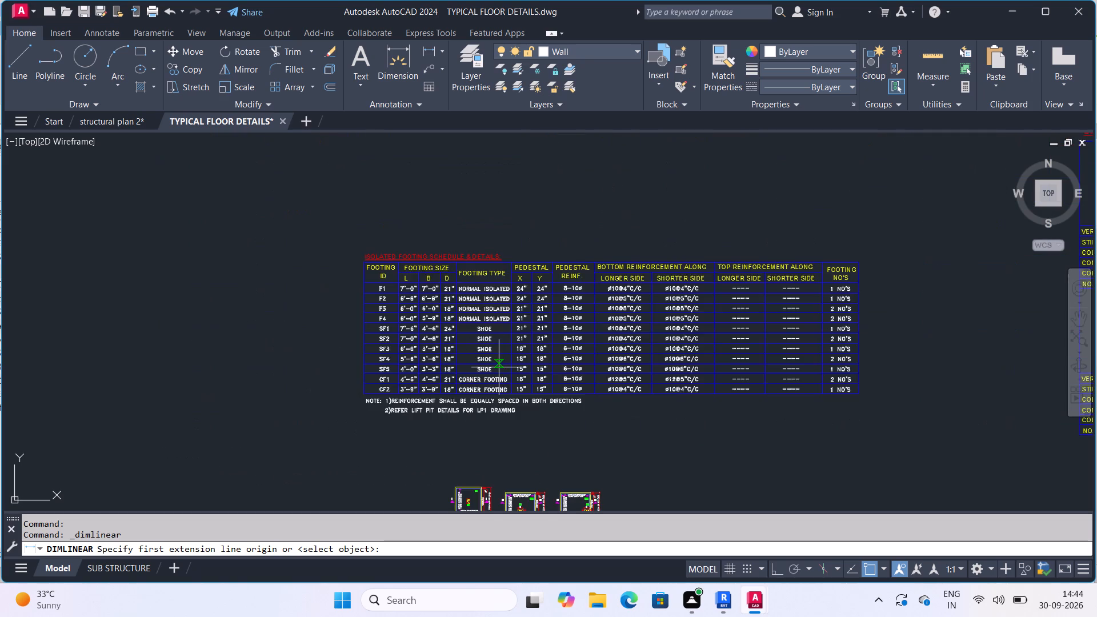
Examine the typical footing details below the footing schedule, focusing on the isolated and shoe footing sections.
scroll(499, 367, "down", 2)
scroll(545, 370, "up", 3)
middle_click(574, 372)
scroll(574, 372, "down", 1)
scroll(464, 357, "up", 2)
middle_click_drag(326, 440, 588, 292)
scroll(511, 327, "up", 1)
scroll(580, 321, "down", 3)
middle_click_drag(609, 412, 634, 285)
scroll(642, 312, "up", 2)
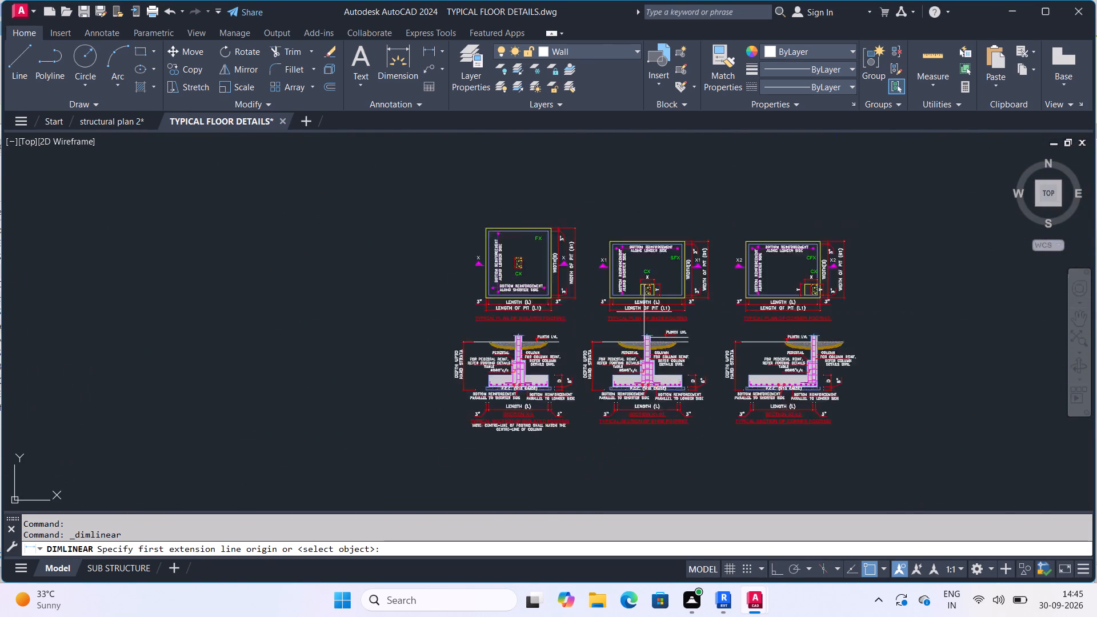
scroll(644, 312, "up", 2)
middle_click_drag(632, 371, 757, 207)
scroll(679, 322, "up", 1)
scroll(734, 290, "up", 1)
middle_click_drag(734, 290, 661, 293)
scroll(694, 287, "down", 1)
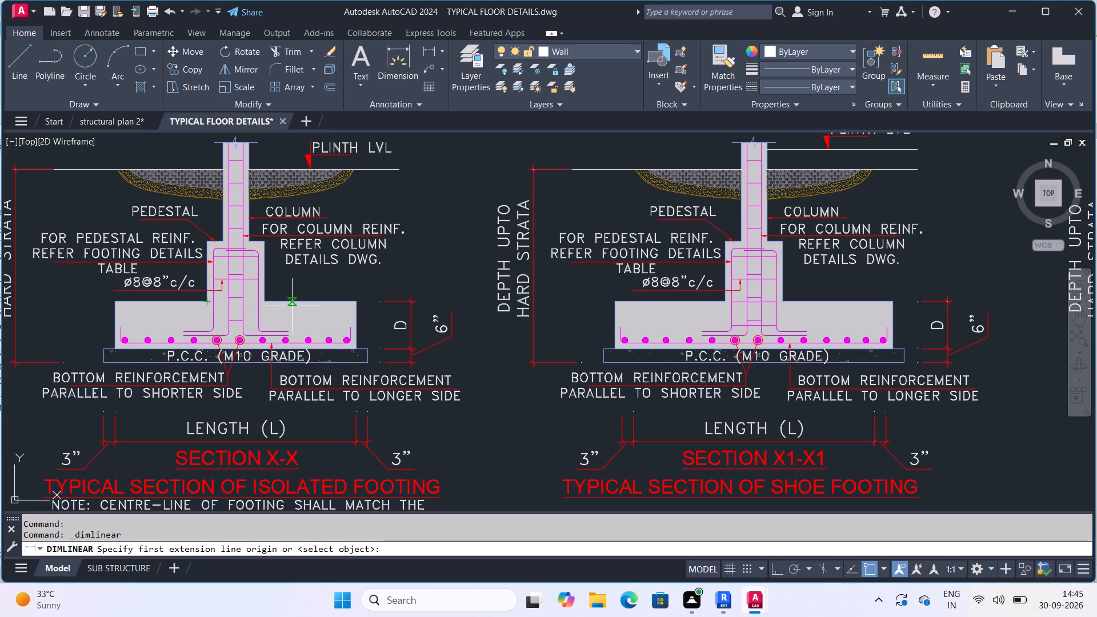
Examine the shoe footing section X1-X1 for the pedestal, footing depth, P.C.C. bed and bottom reinforcement.
scroll(654, 436, "down", 1)
middle_click_drag(657, 426, 688, 326)
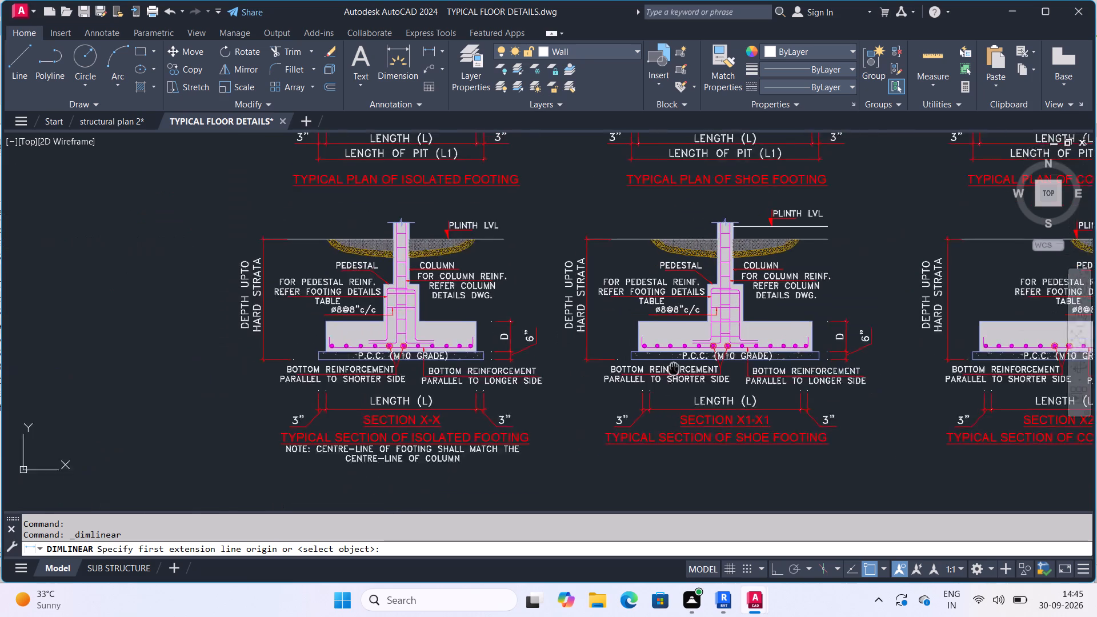
middle_click_drag(688, 326, 696, 279)
scroll(794, 331, "up", 1)
middle_click_drag(810, 330, 759, 362)
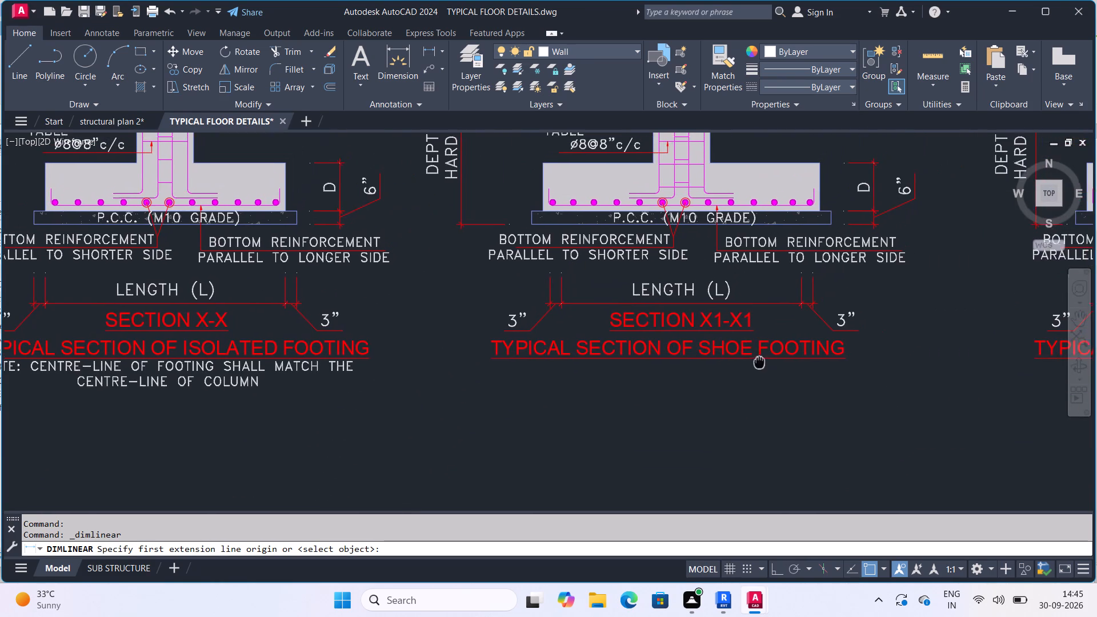
middle_click_drag(736, 330, 702, 451)
scroll(736, 330, "down", 1)
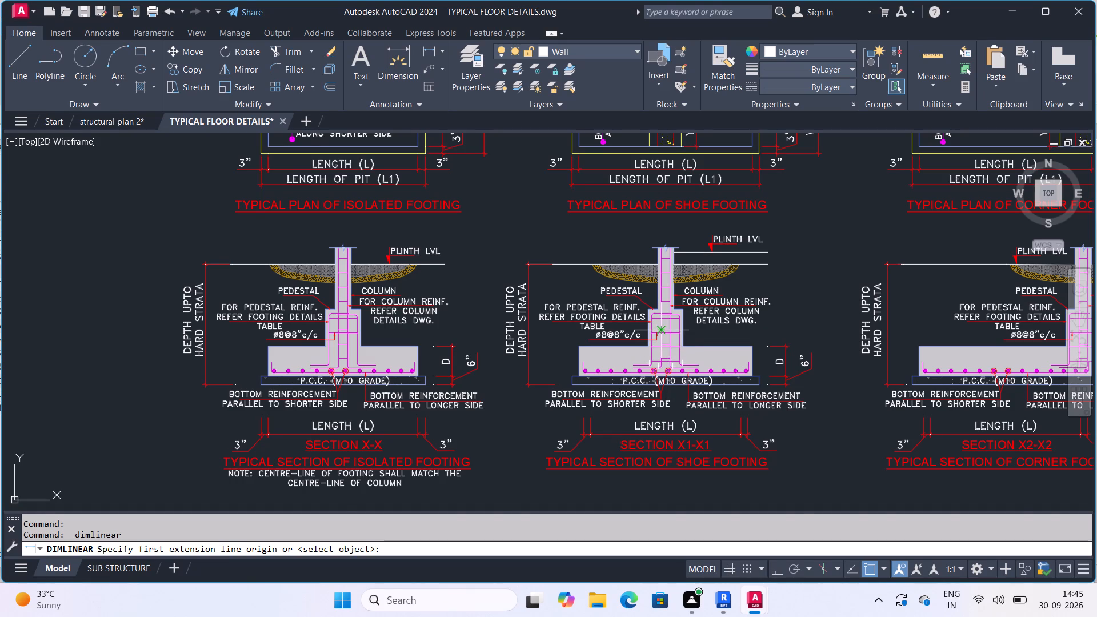
scroll(660, 338, "up", 3)
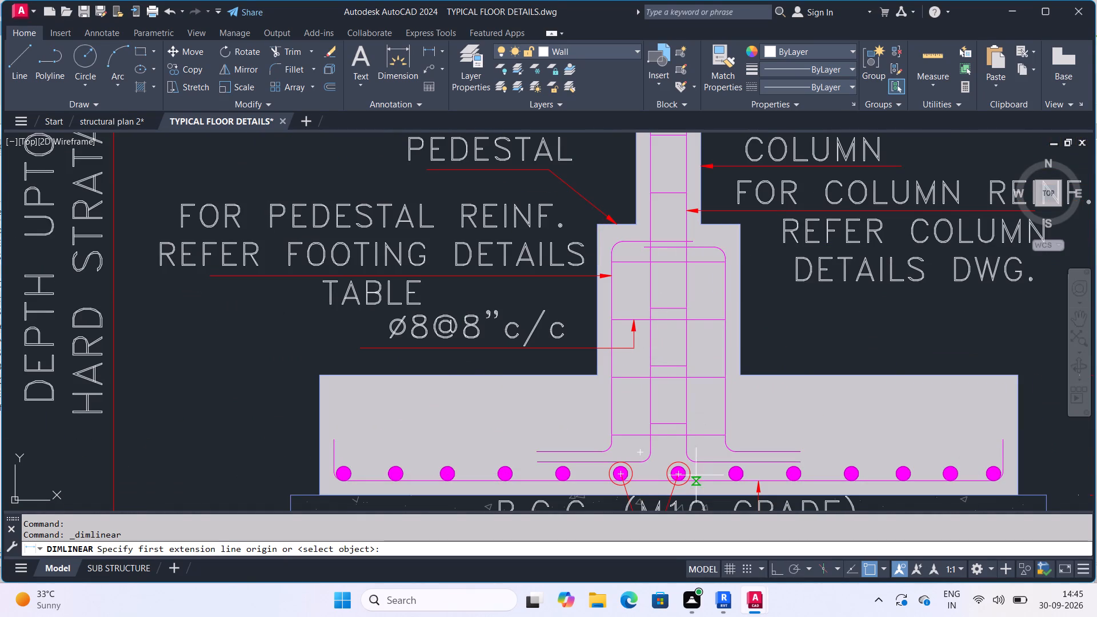
scroll(669, 443, "down", 1)
middle_click_drag(664, 407, 668, 336)
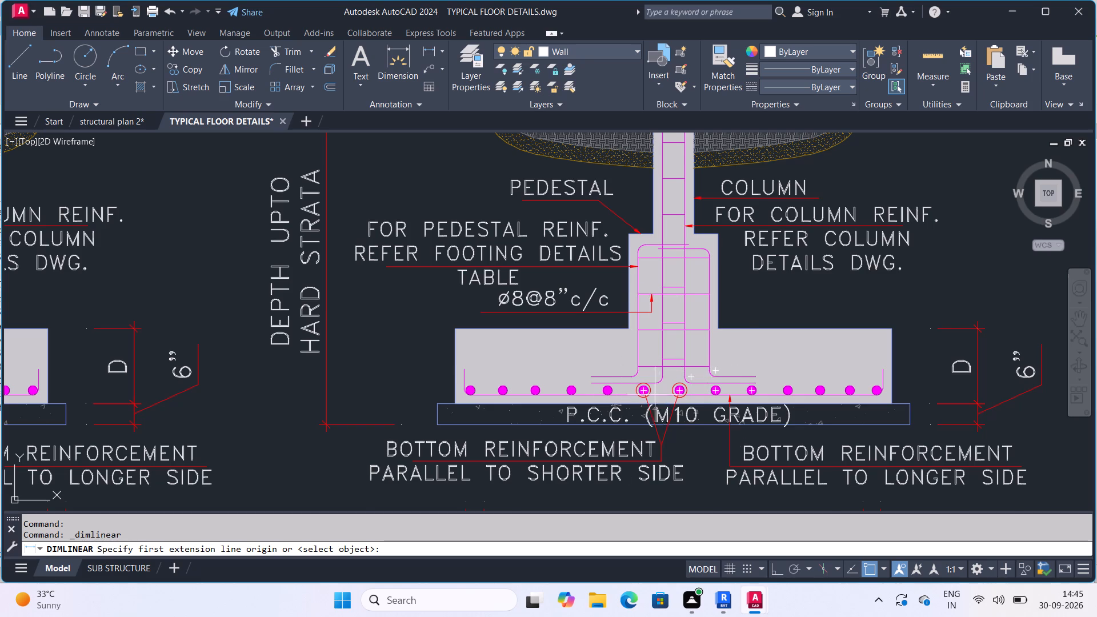
scroll(651, 392, "up", 3)
scroll(667, 398, "down", 3)
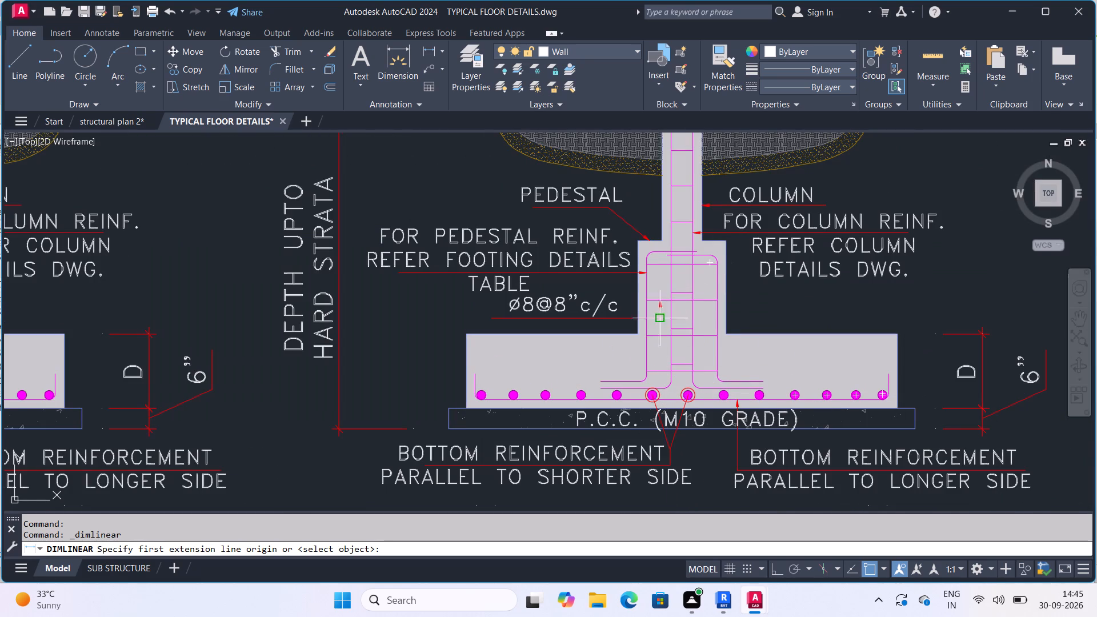
middle_click_drag(706, 407, 685, 297)
scroll(703, 395, "down", 1)
scroll(681, 319, "down", 1)
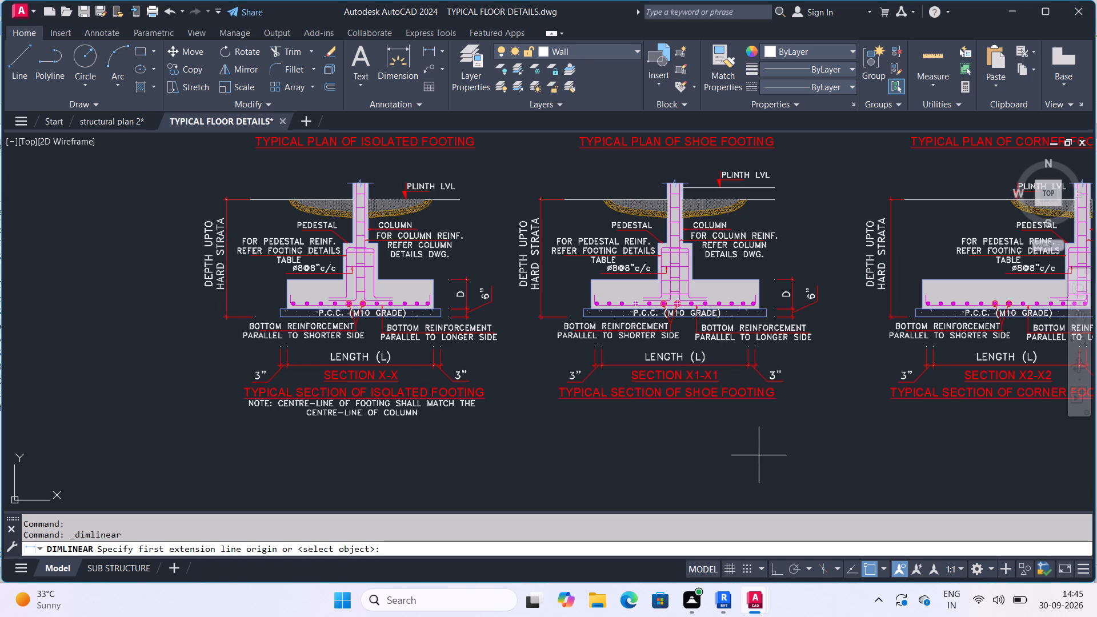
Examine the corner footing section X2-X2 and compare its pedestal and footing base with the shoe footing section.
scroll(773, 451, "down", 3)
scroll(823, 431, "up", 2)
scroll(852, 419, "down", 1)
middle_click_drag(852, 419, 827, 400)
scroll(832, 401, "up", 2)
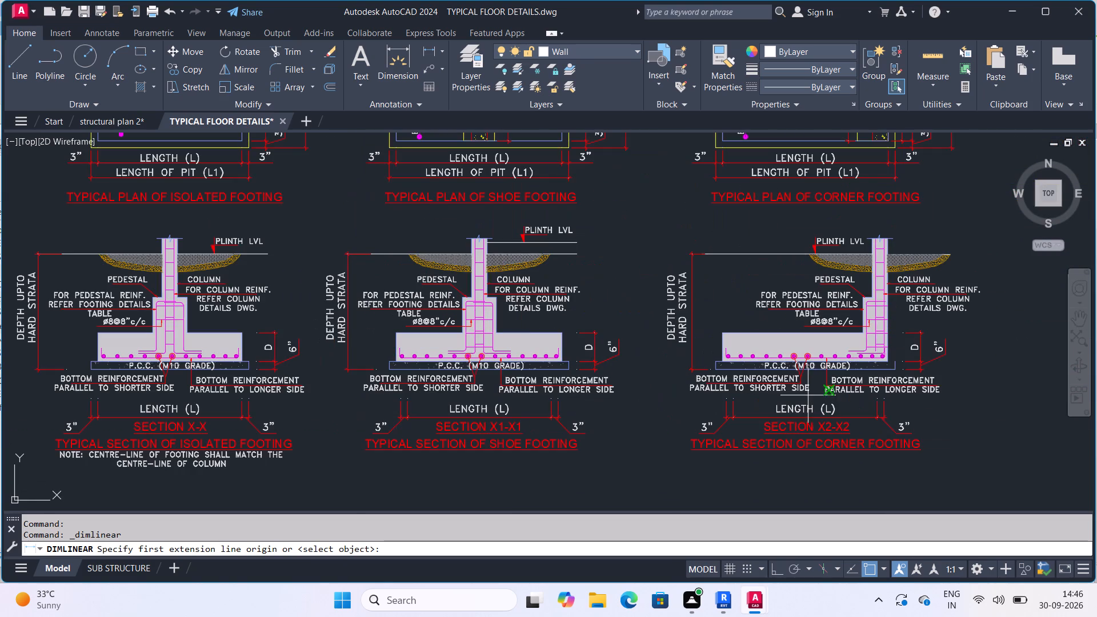
scroll(873, 361, "up", 2)
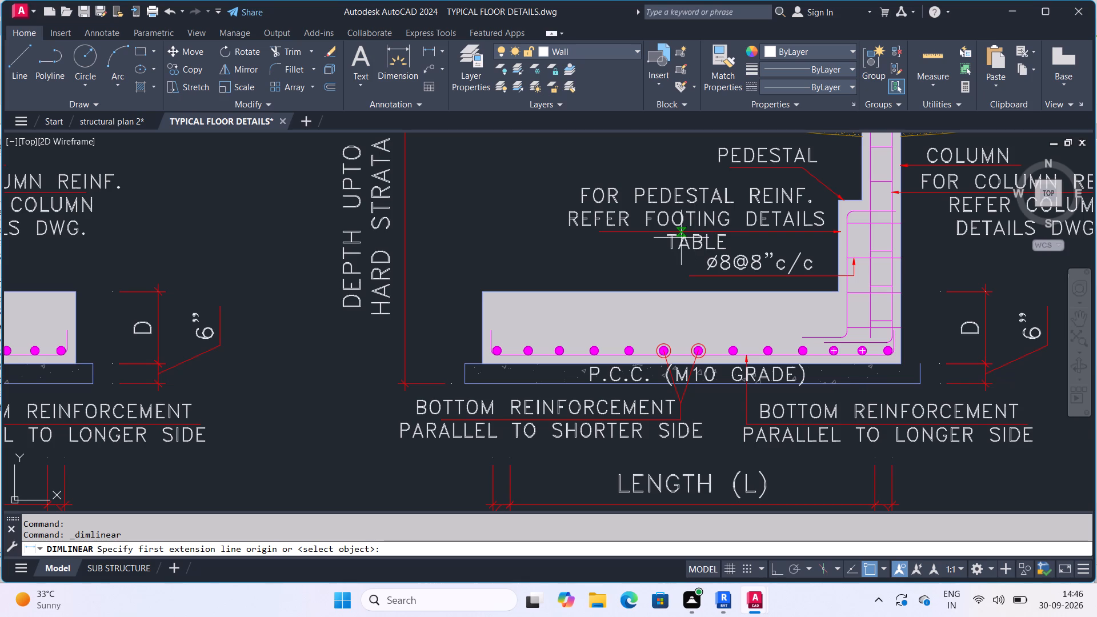
scroll(819, 302, "down", 1)
middle_click(792, 289)
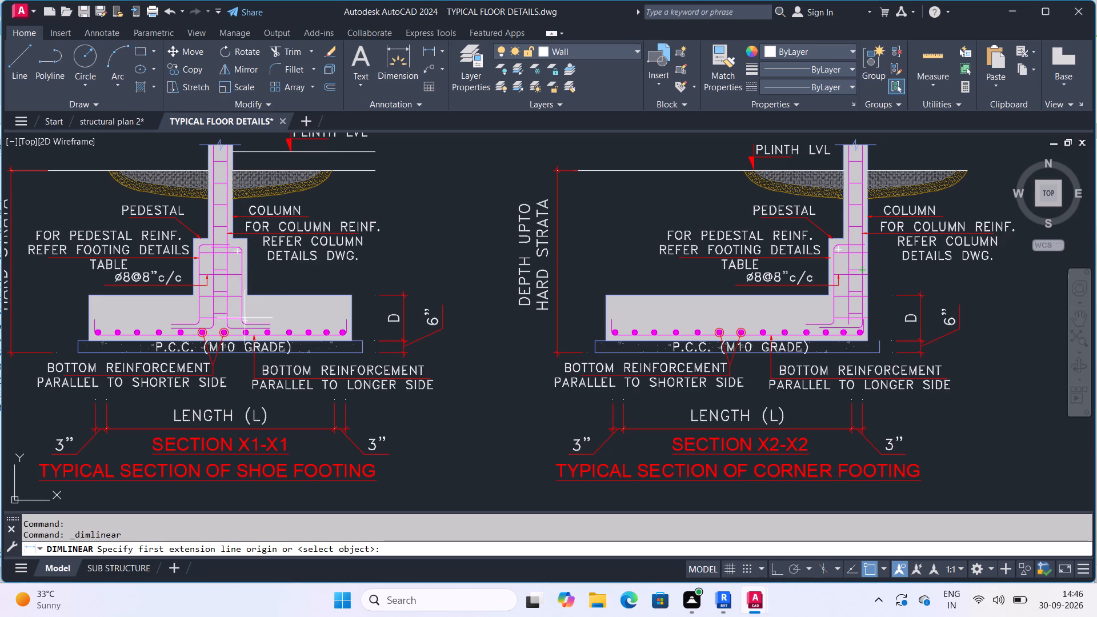
scroll(242, 318, "up", 2)
scroll(242, 294, "down", 3)
middle_click(242, 294)
scroll(244, 299, "up", 1)
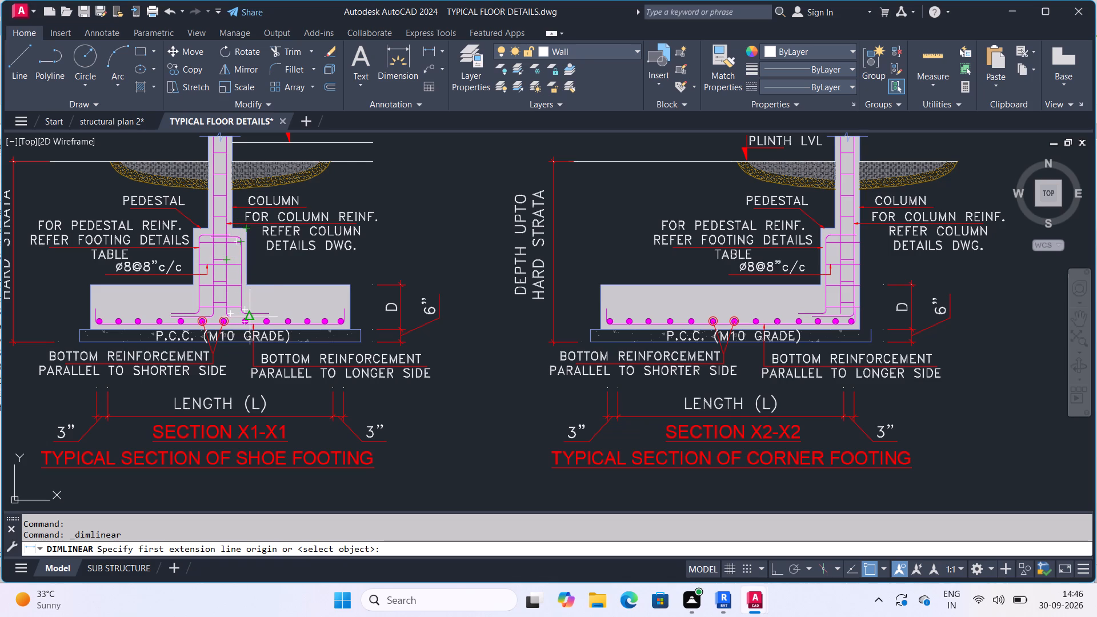
scroll(249, 321, "up", 2)
scroll(249, 311, "down", 2)
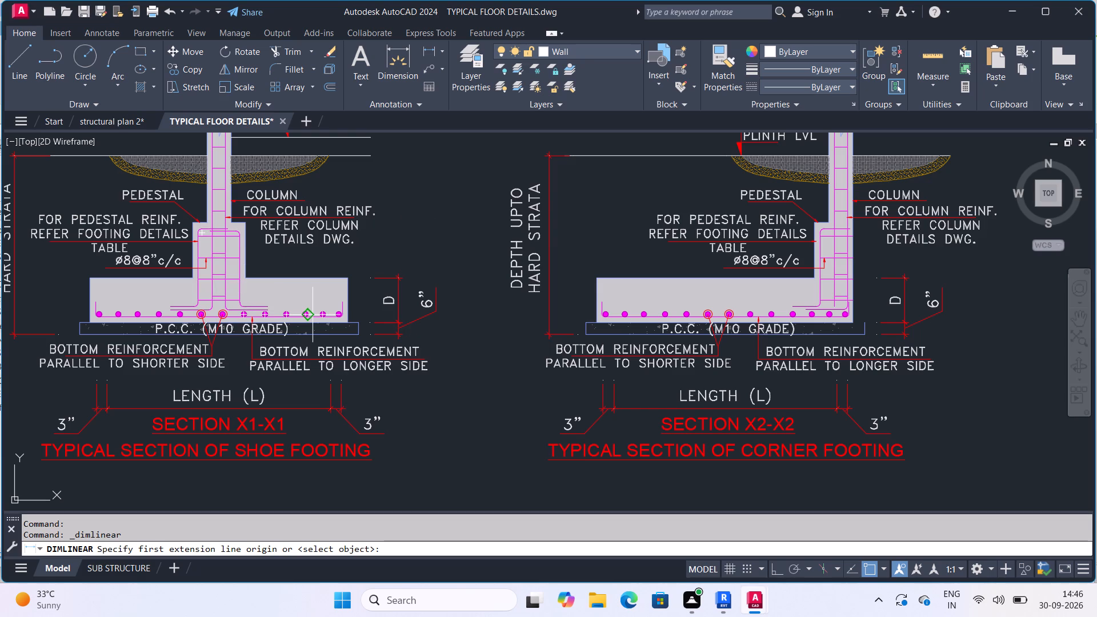
Look over the drawing sheet around the parking floor plan, the footing schedule and the column schedule.
scroll(310, 323, "down", 5)
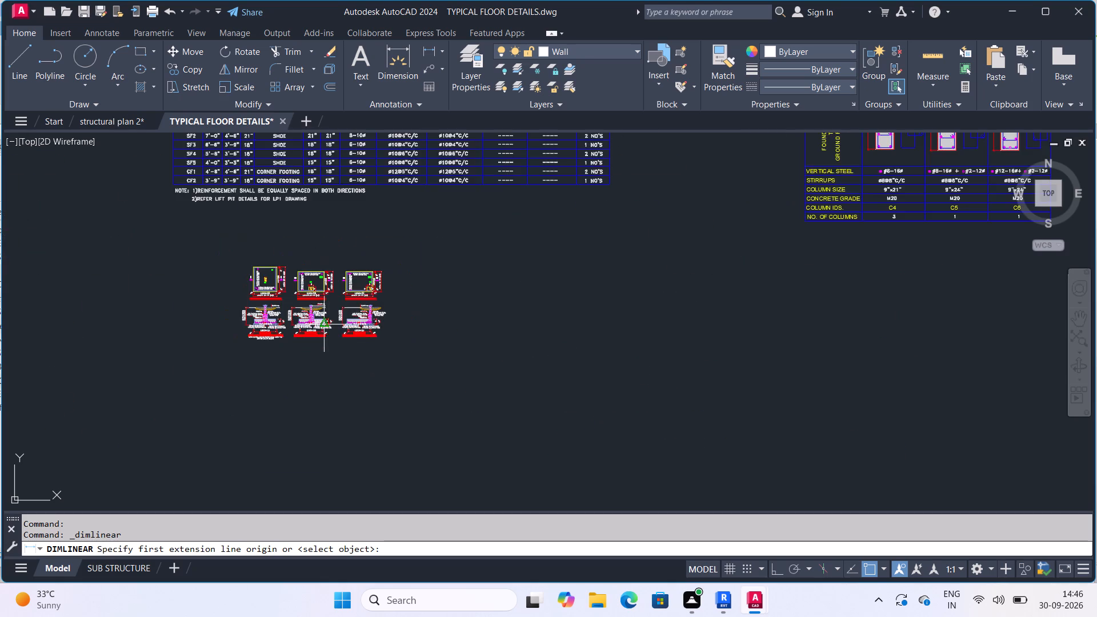
scroll(371, 307, "down", 3)
scroll(640, 310, "up", 1)
middle_click(628, 301)
scroll(628, 301, "down", 5)
scroll(494, 293, "down", 1)
scroll(493, 294, "up", 3)
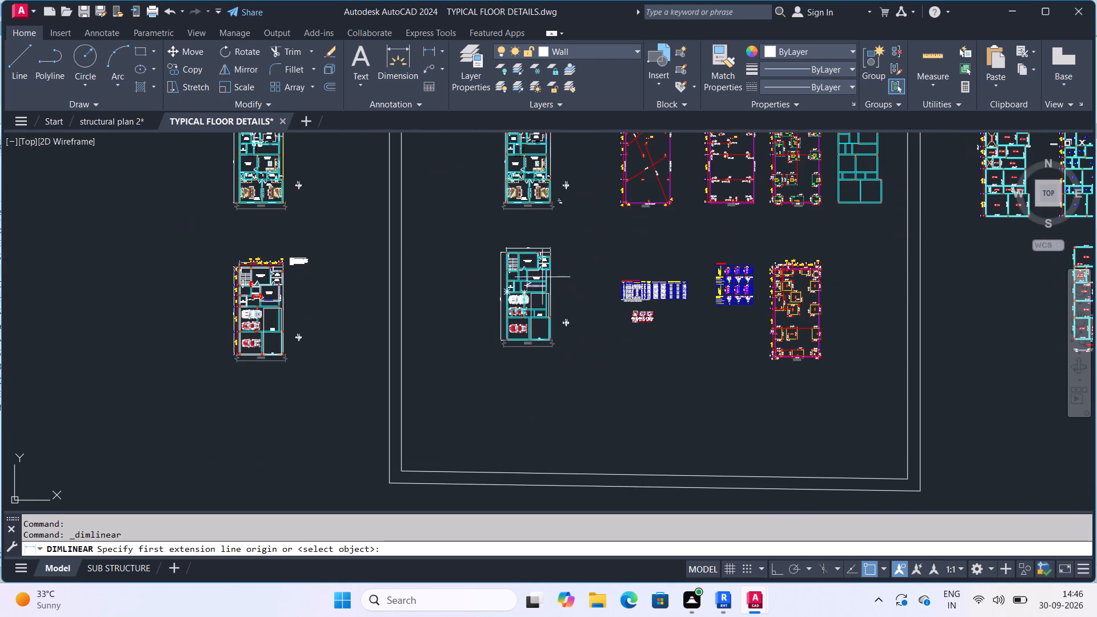
middle_click_drag(594, 263, 422, 493)
scroll(586, 273, "down", 1)
scroll(595, 403, "up", 1)
middle_click_drag(553, 414, 859, 167)
scroll(678, 282, "up", 3)
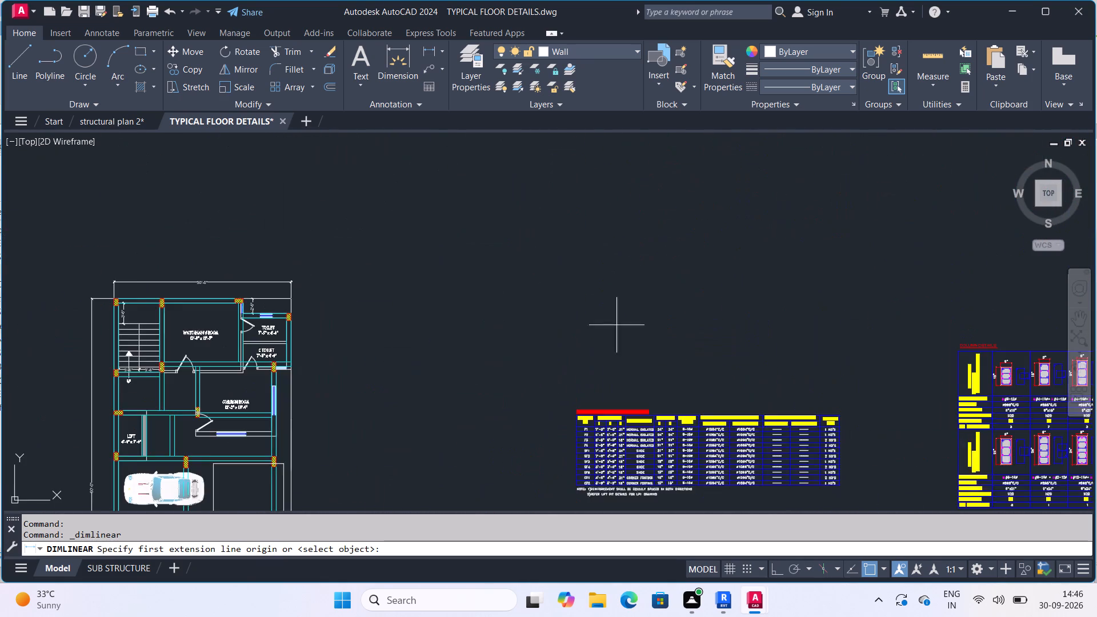
Examine the isolated and shoe footing sections again for the pedestal height between the footing top and plinth level.
middle_click_drag(586, 321, 748, 103)
scroll(838, 351, "up", 4)
middle_click_drag(811, 321, 693, 336)
scroll(700, 336, "down", 1)
scroll(674, 339, "up", 2)
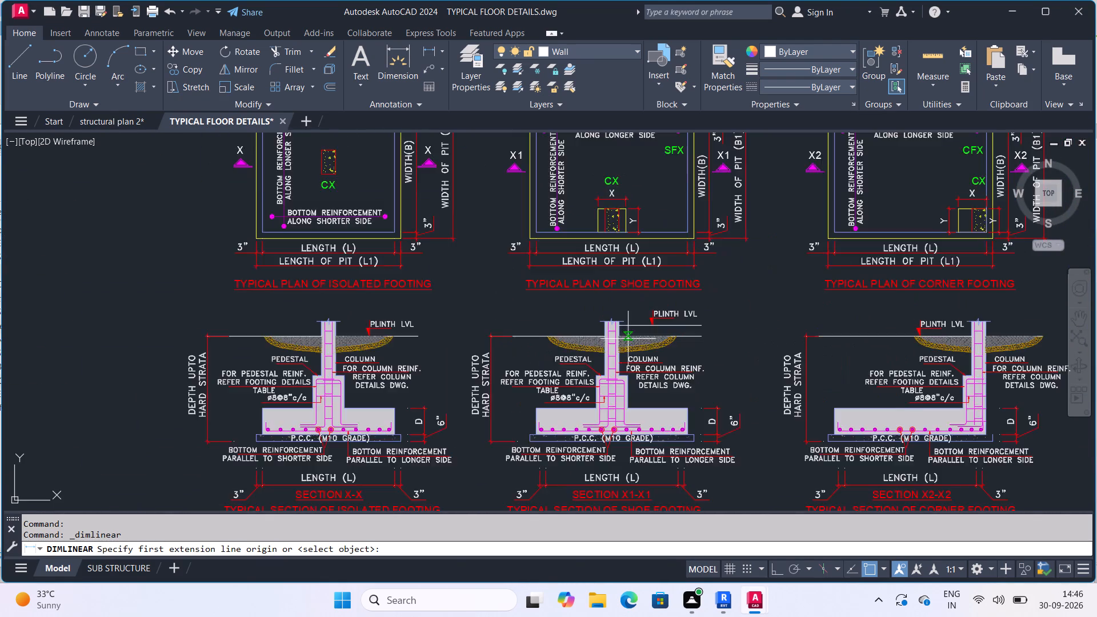
scroll(595, 346, "up", 4)
middle_click_drag(542, 364, 924, 107)
scroll(868, 251, "down", 3)
scroll(948, 265, "up", 3)
middle_click_drag(938, 269, 874, 309)
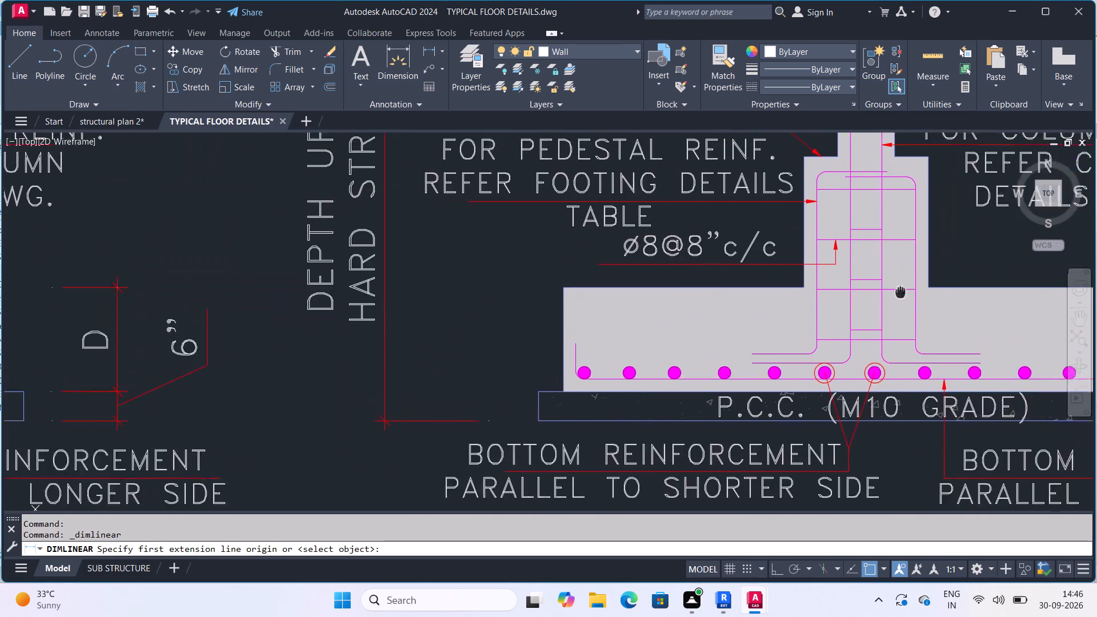
middle_click_drag(874, 309, 738, 346)
scroll(740, 345, "down", 1)
middle_click_drag(757, 279, 730, 333)
scroll(753, 283, "down", 2)
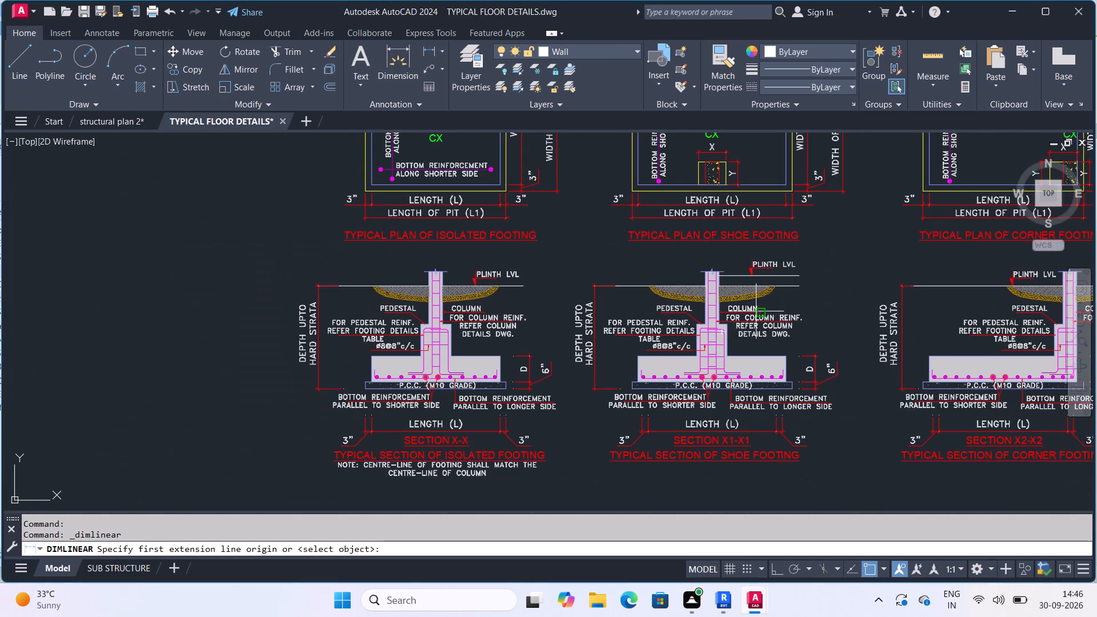
scroll(786, 364, "up", 1)
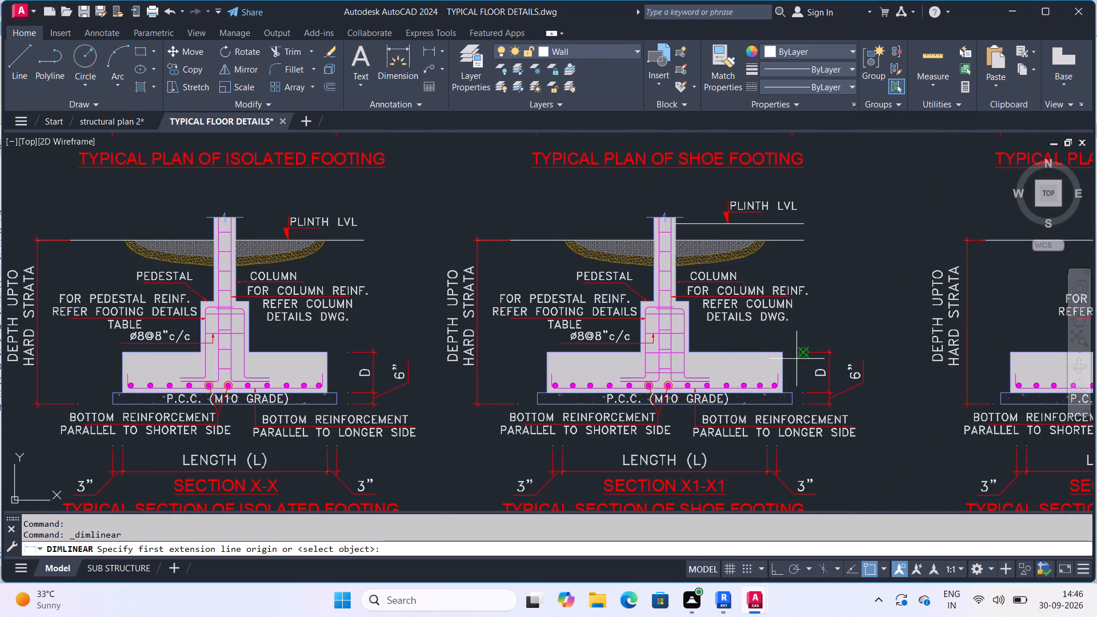
scroll(626, 323, "up", 3)
scroll(843, 340, "down", 2)
middle_click_drag(840, 341, 743, 400)
scroll(736, 413, "up", 1)
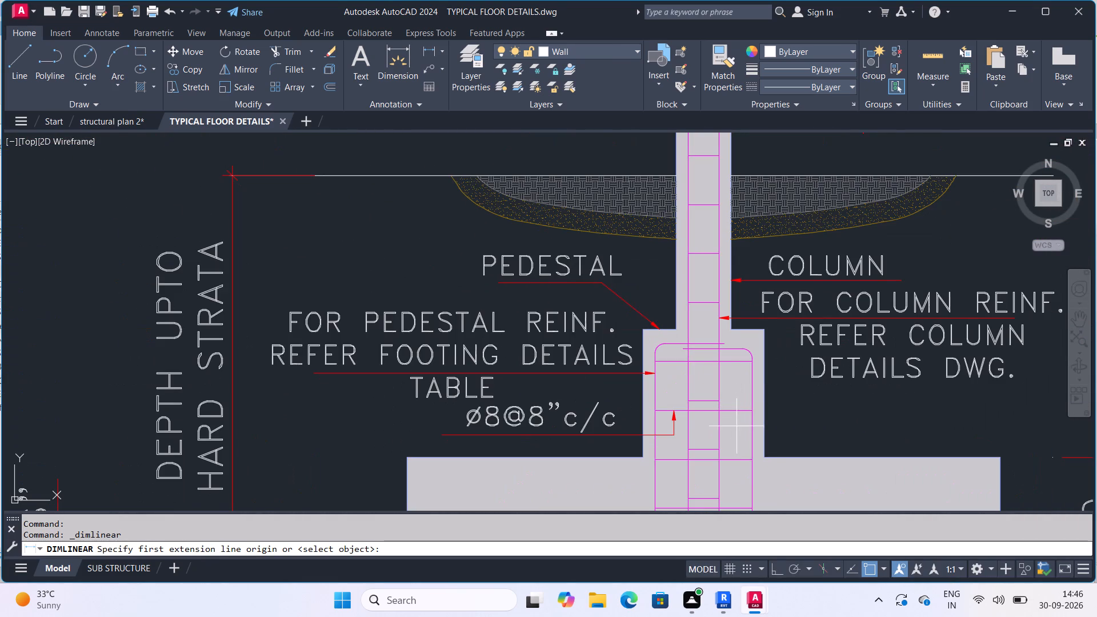
Measure the pedestal height above the footing top in shoe footing section X1-X1, without placing a dimension.
left_click(393, 57)
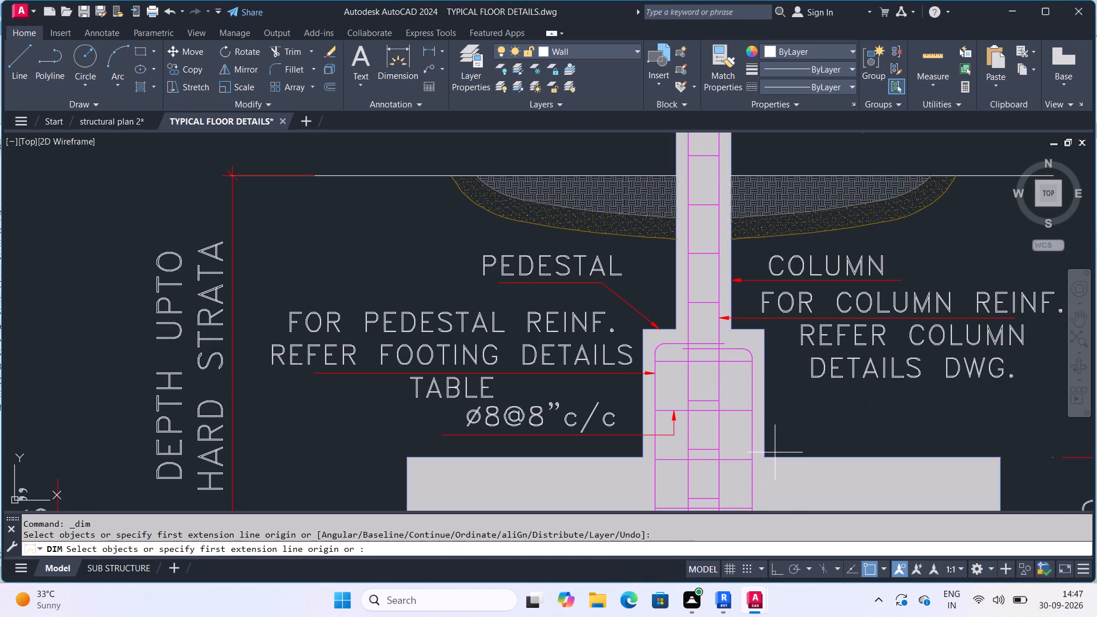
left_click(761, 330)
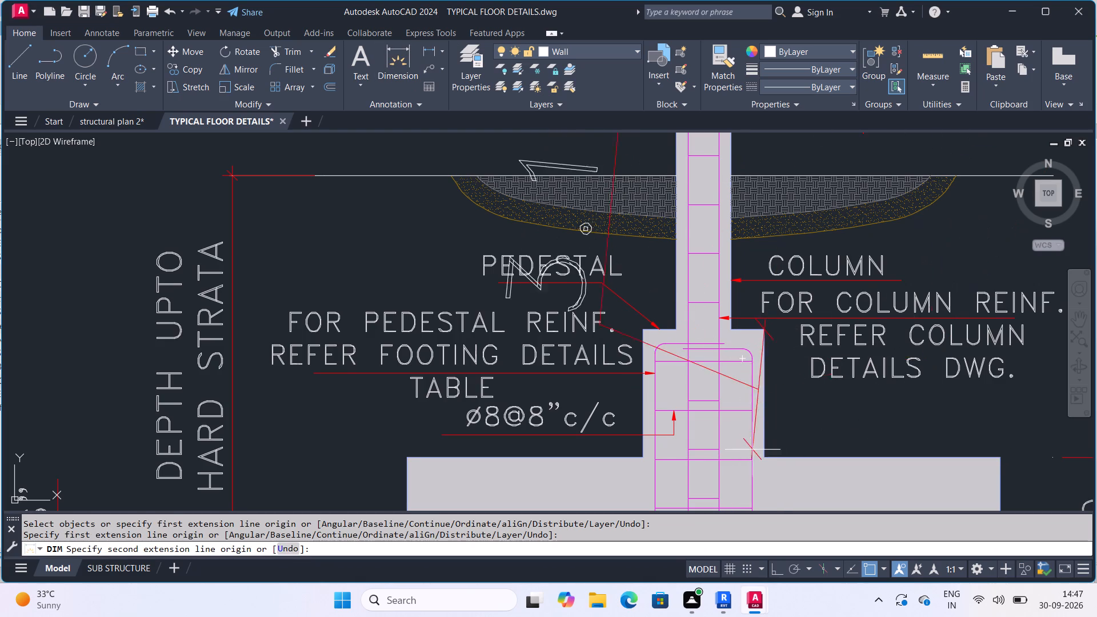
left_click(766, 460)
scroll(767, 460, "down", 4)
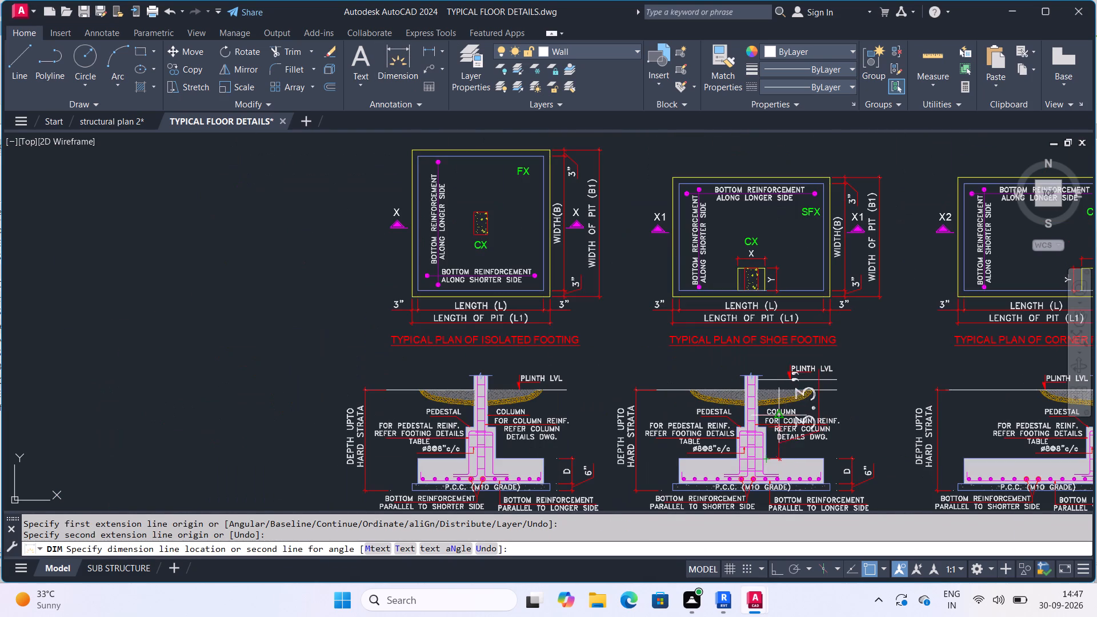
scroll(787, 419, "up", 2)
scroll(787, 419, "down", 1)
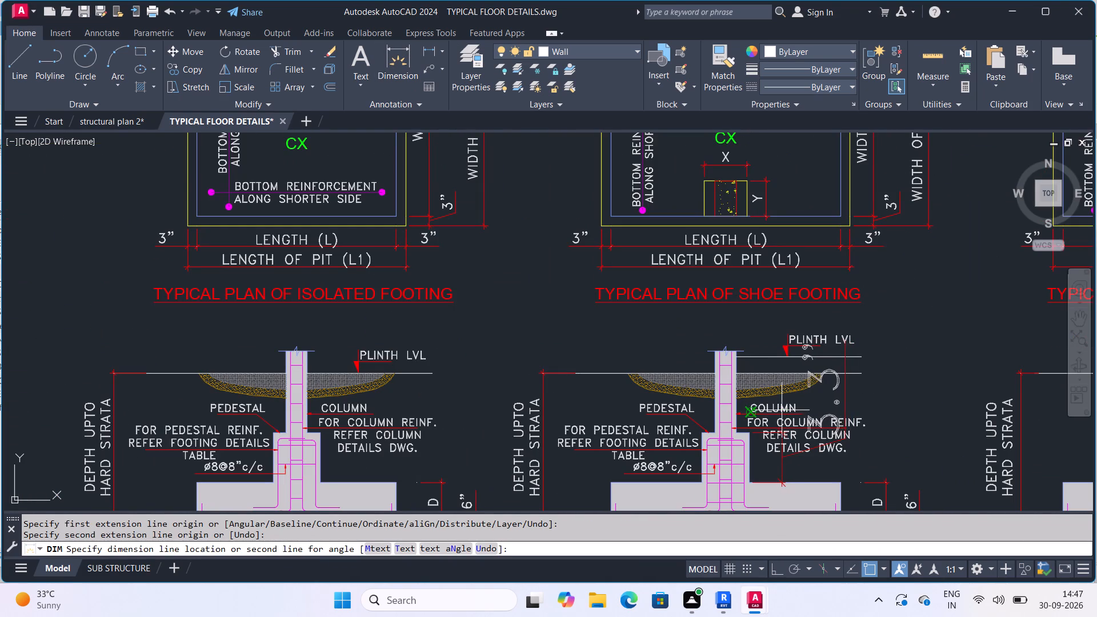
middle_click_drag(828, 392, 856, 294)
scroll(838, 363, "down", 1)
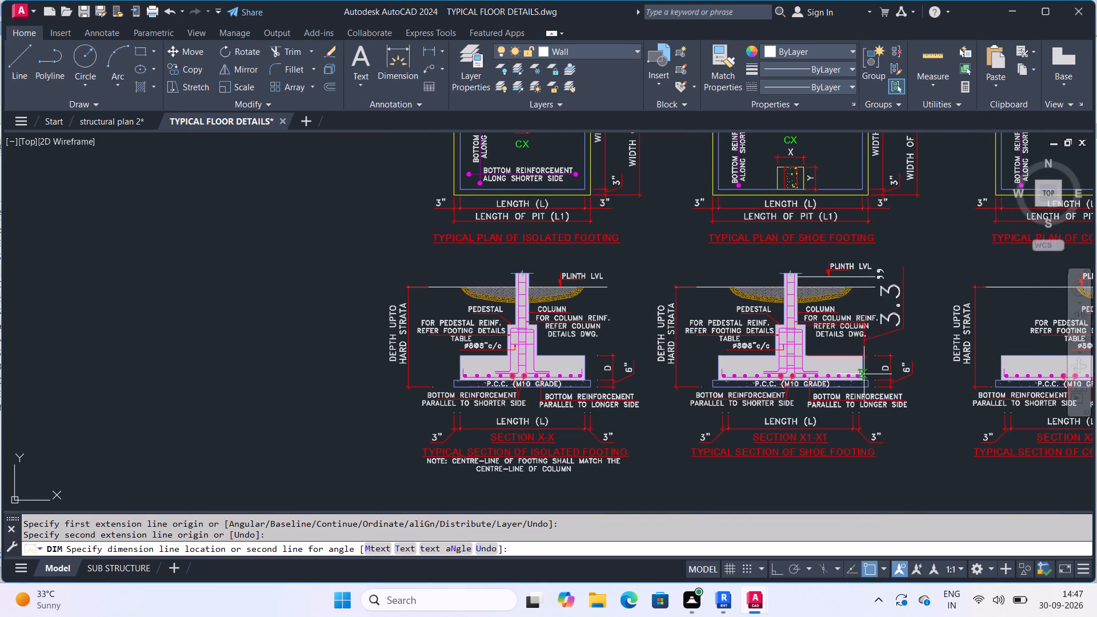
scroll(864, 376, "up", 3)
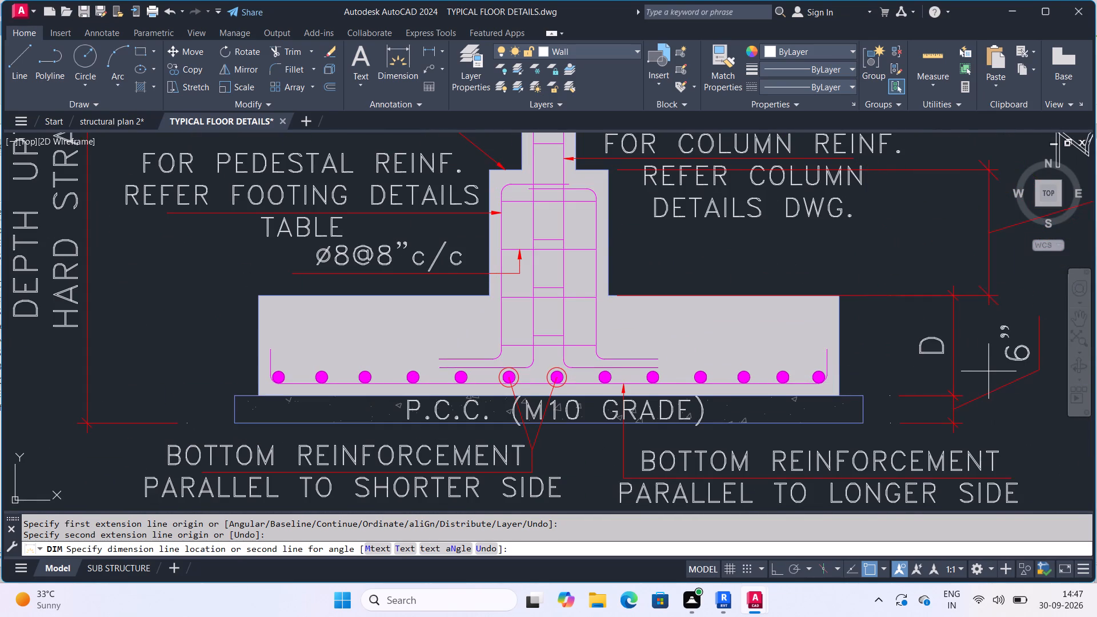
scroll(988, 371, "down", 3)
scroll(946, 312, "up", 2)
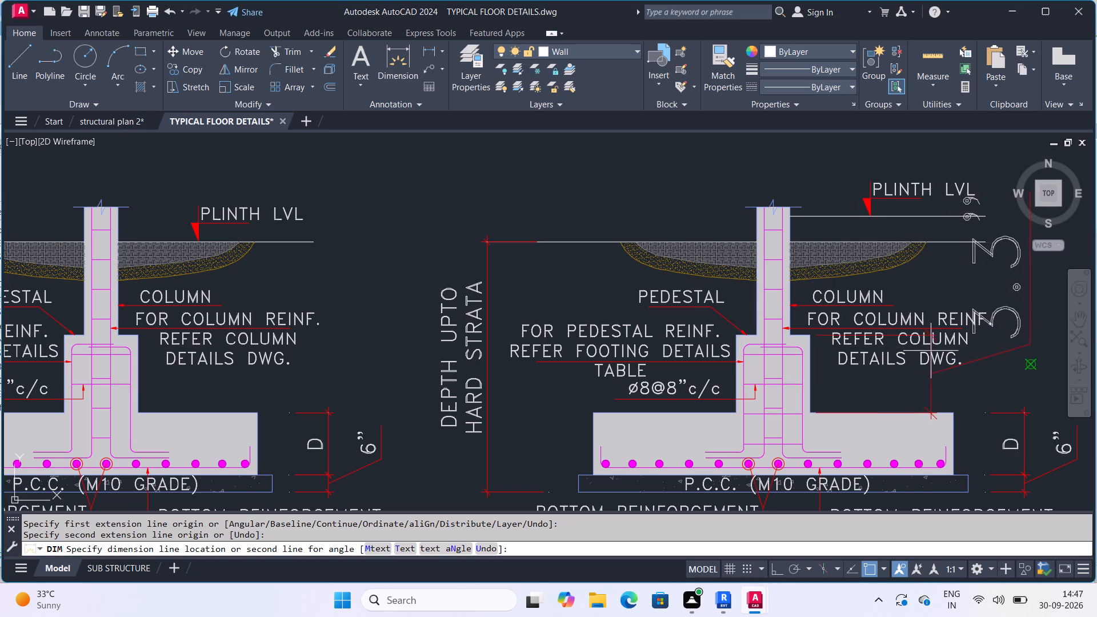
key("Escape")
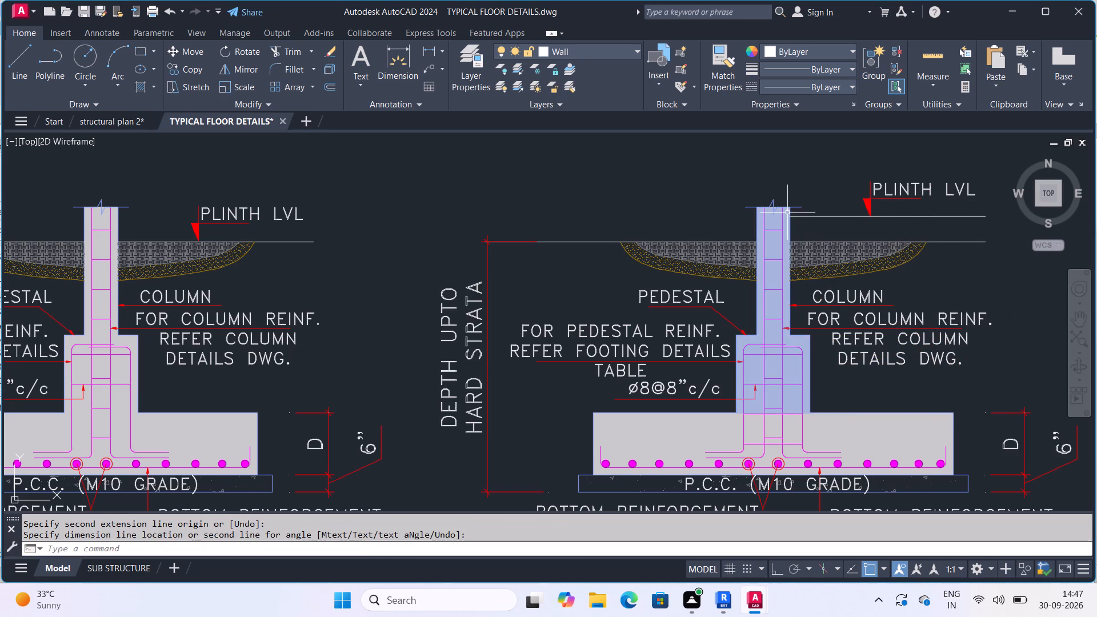
Measure the column height from its top end to the pedestal top in shoe footing section X1-X1, without placing a dimension.
key("space")
left_click(792, 208)
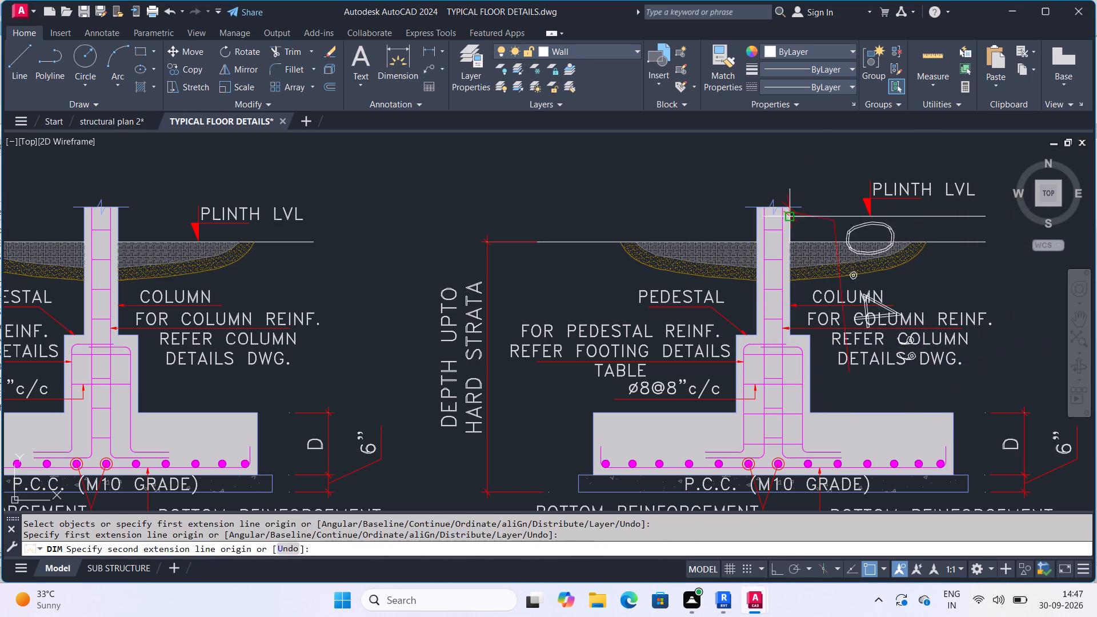
left_click(791, 335)
key("Escape")
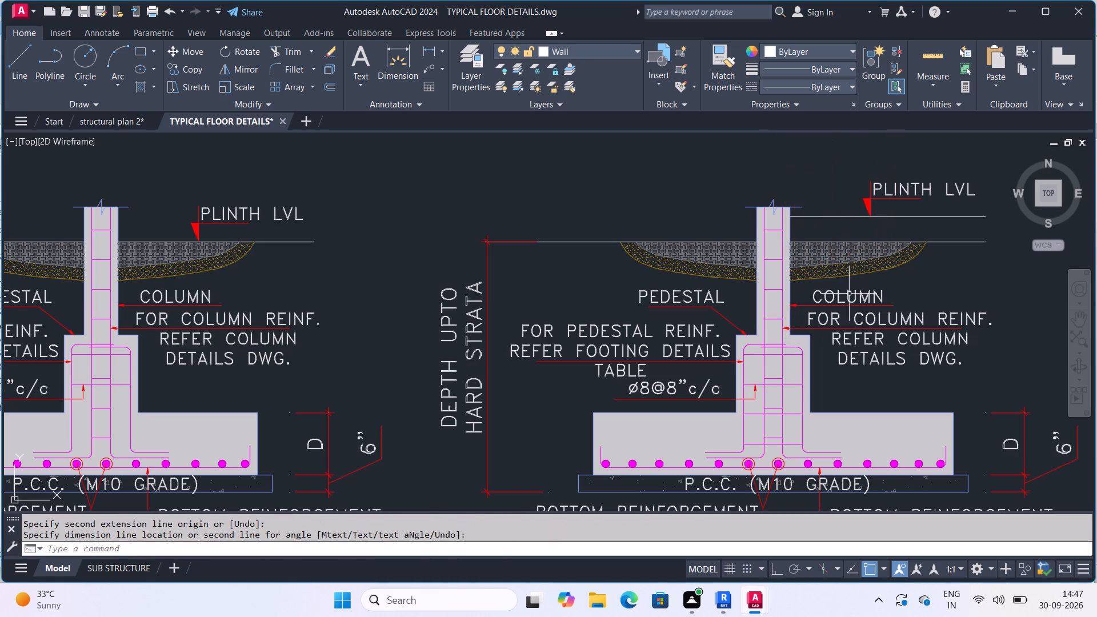
Measure the column height from the ground line to the pedestal top in shoe footing section X1-X1.
key("space")
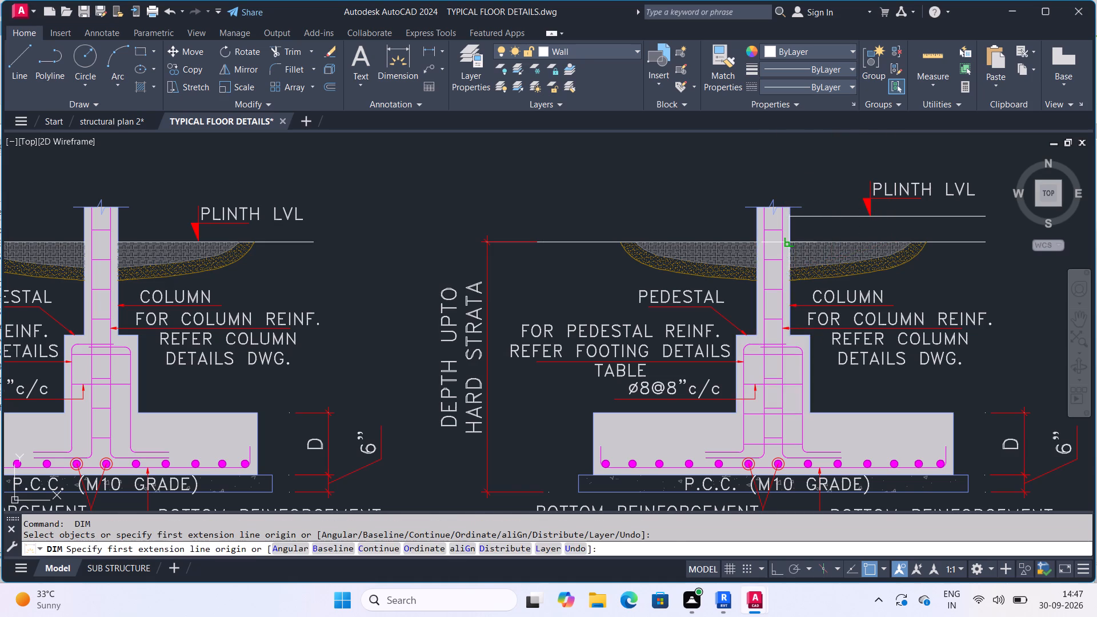
scroll(787, 242, "up", 3)
left_click(775, 237)
scroll(784, 328, "down", 2)
middle_click_drag(784, 328, 886, 126)
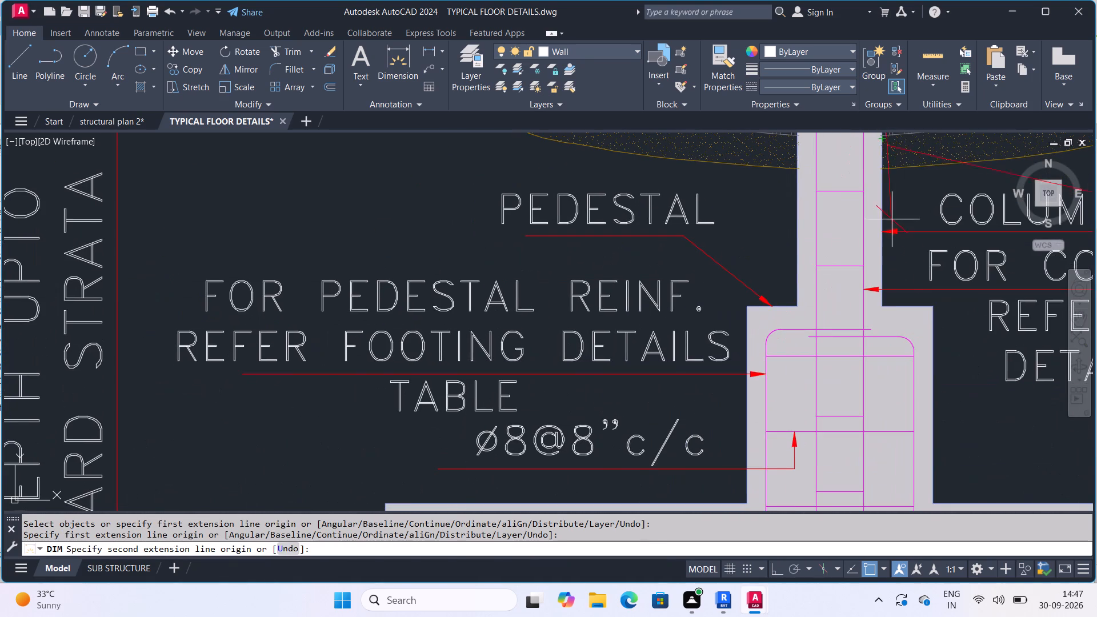
left_click(880, 306)
scroll(886, 303, "down", 5)
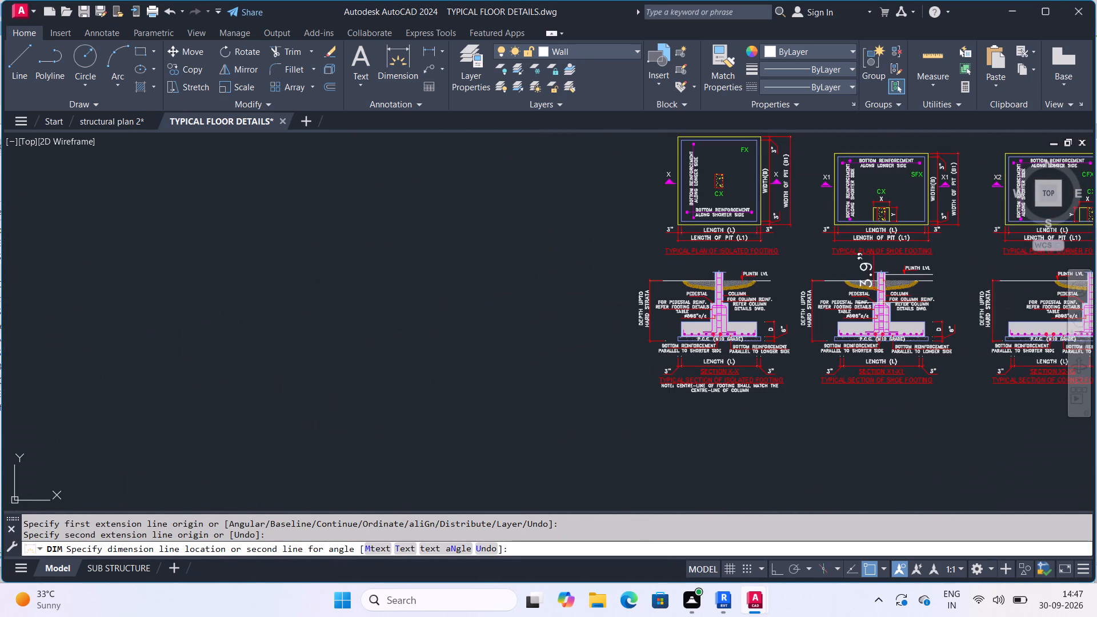
scroll(907, 292, "up", 3)
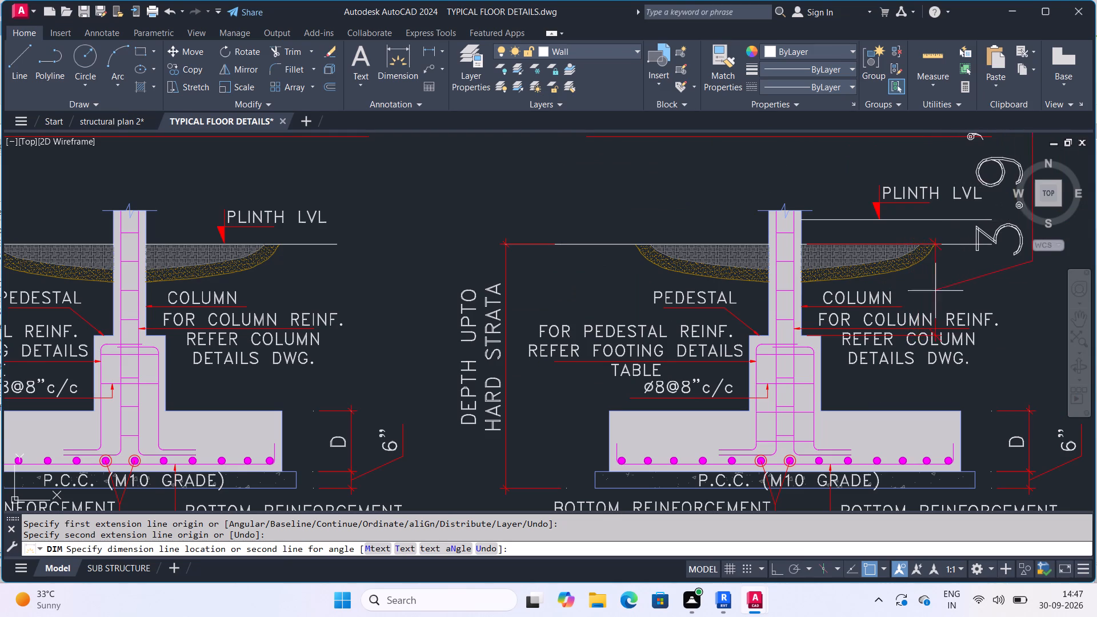
Switch to the Revit project's North elevation with the ground and foundation levels.
left_click_drag(1096, 184, 1088, 193)
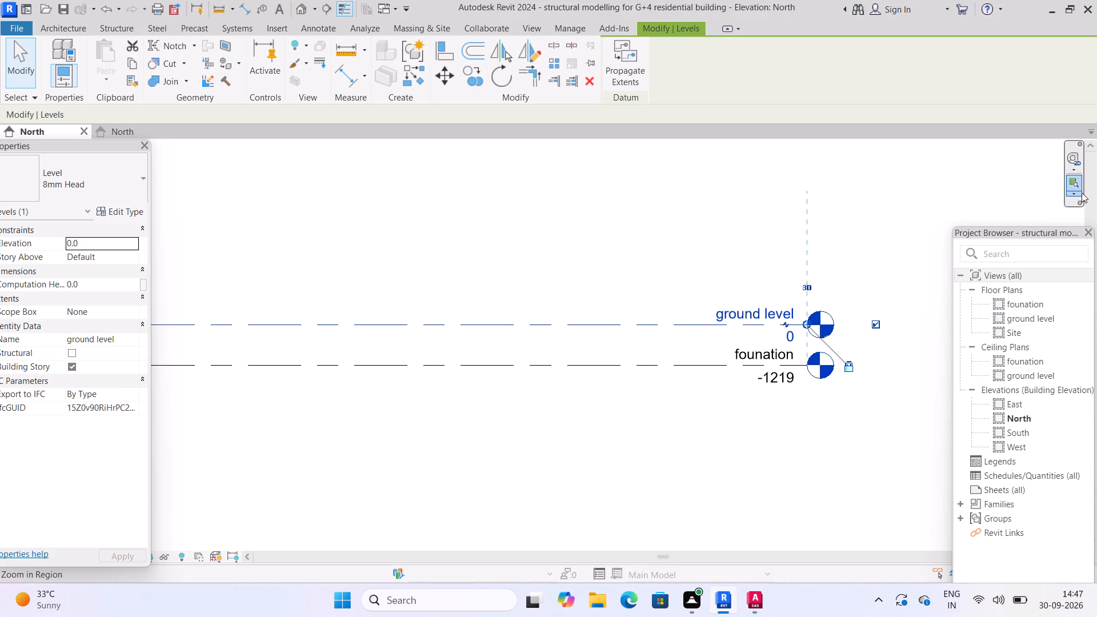
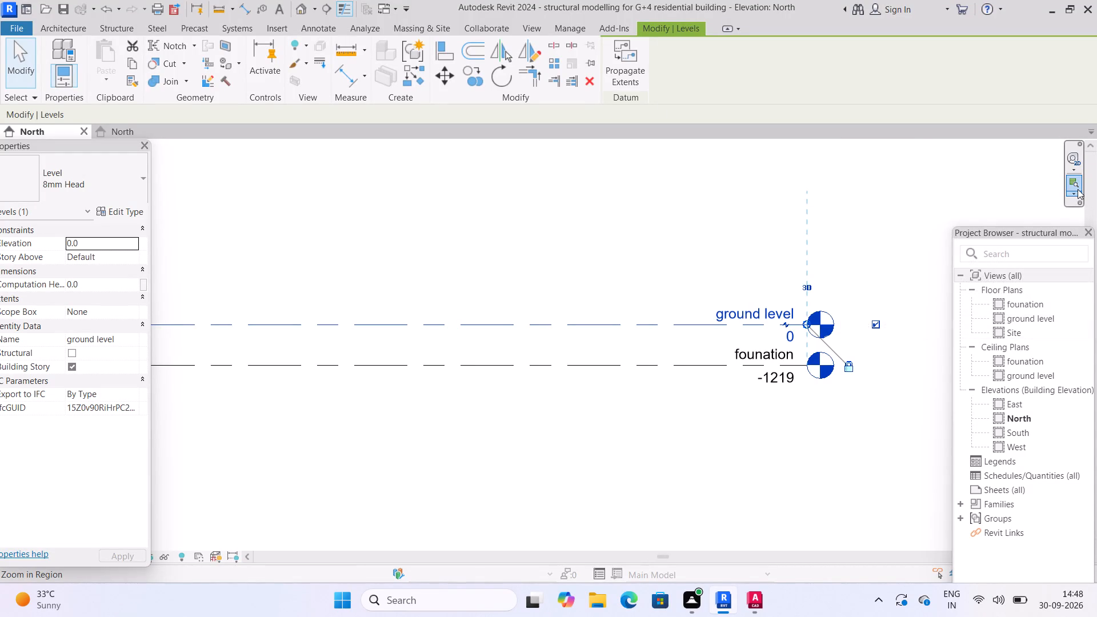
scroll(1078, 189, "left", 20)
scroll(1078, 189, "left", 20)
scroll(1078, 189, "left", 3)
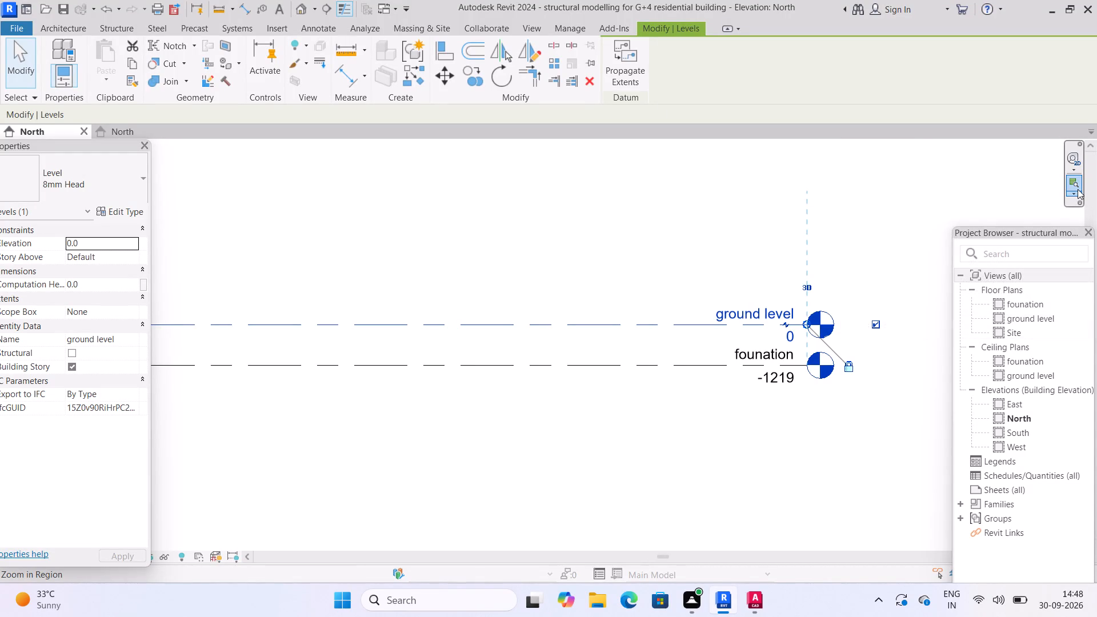
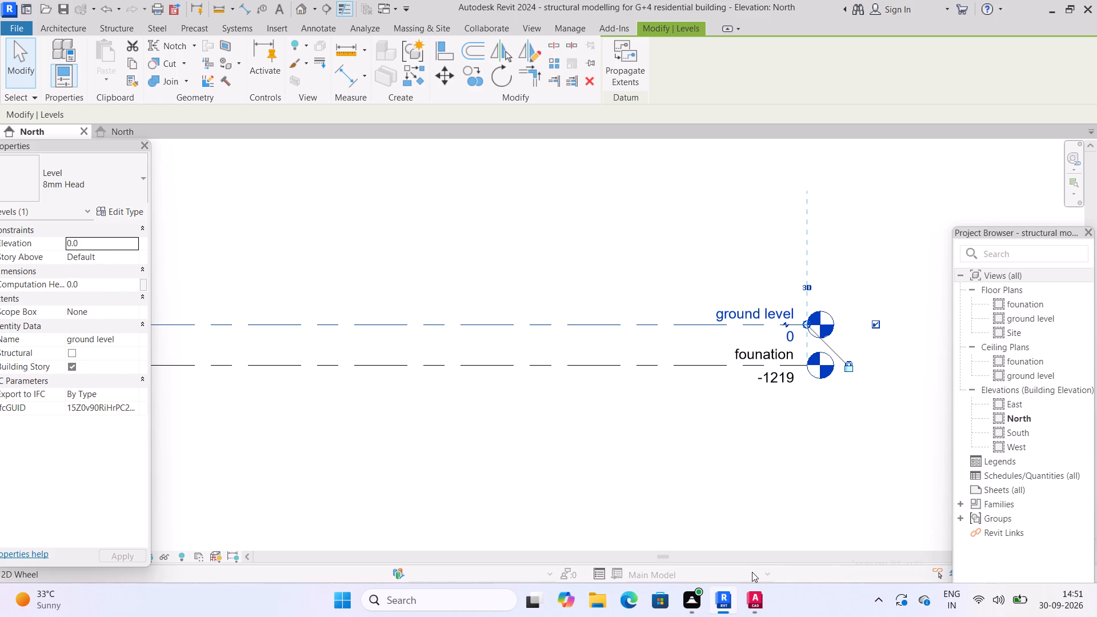
Switch to the TYPICAL FLOOR DETAILS drawing in AutoCAD, examine the column between pedestal top and ground in the shoe footing section, and cancel the pending dimension.
scroll(769, 368, "up", 5)
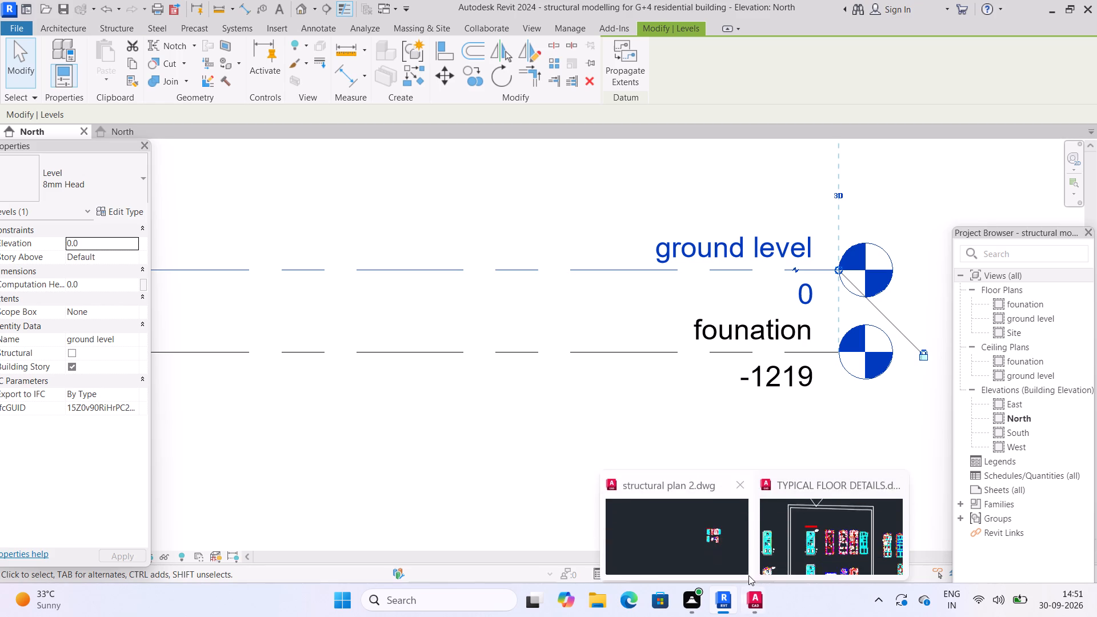
left_click(804, 538)
scroll(741, 412, "down", 4)
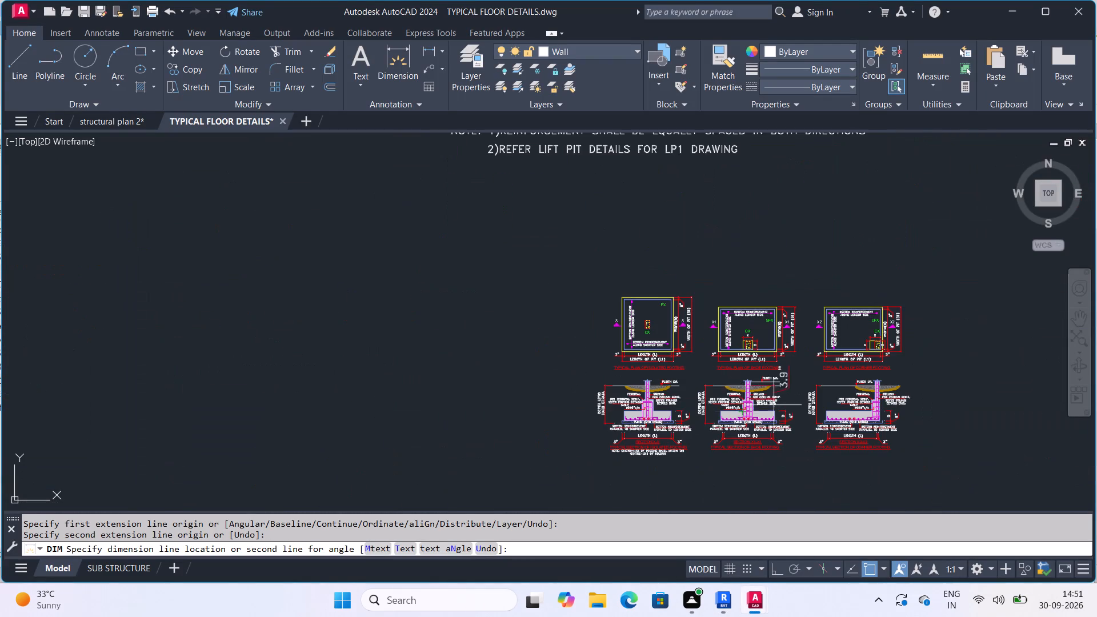
scroll(772, 403, "up", 6)
middle_click_drag(687, 402, 695, 402)
scroll(686, 402, "down", 3)
scroll(624, 396, "up", 3)
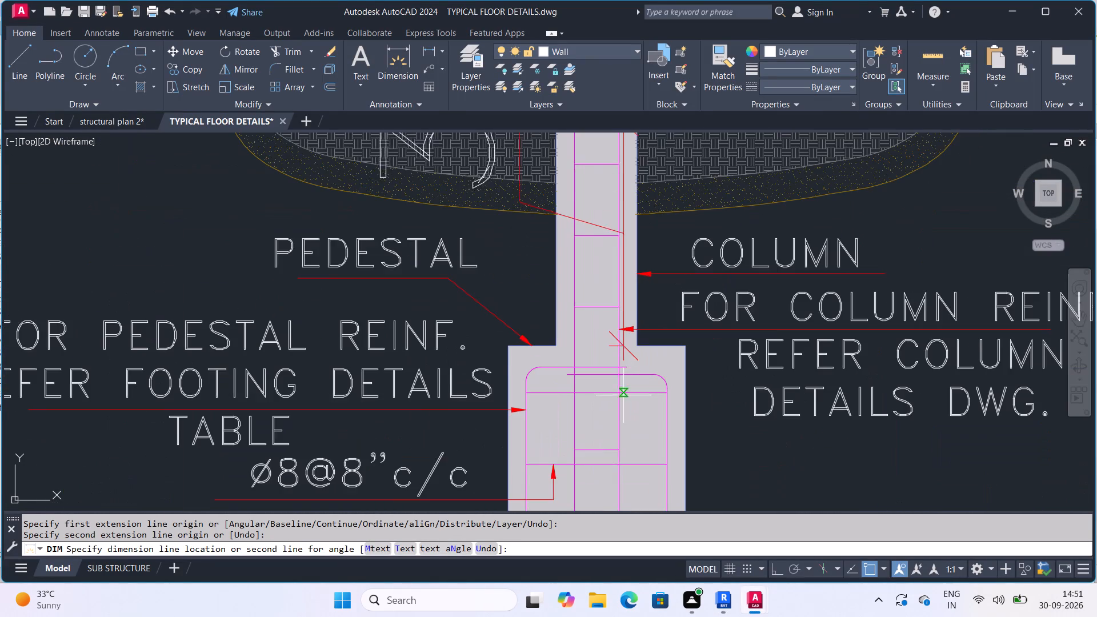
scroll(627, 351, "down", 3)
scroll(633, 343, "up", 3)
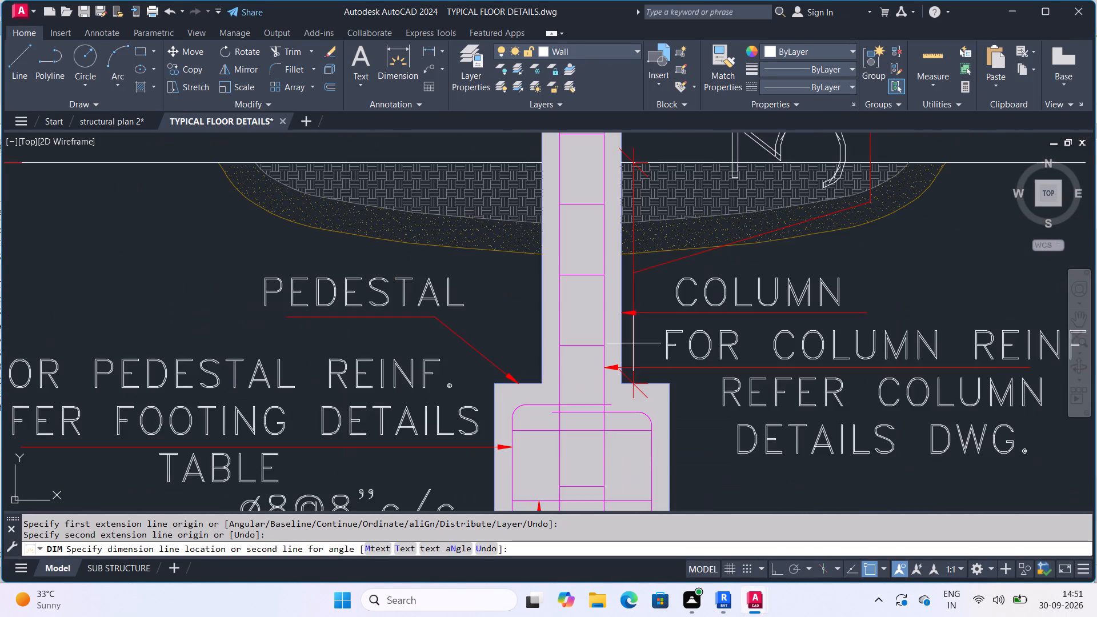
middle_click_drag(633, 343, 634, 387)
scroll(634, 369, "down", 1)
scroll(610, 318, "up", 2)
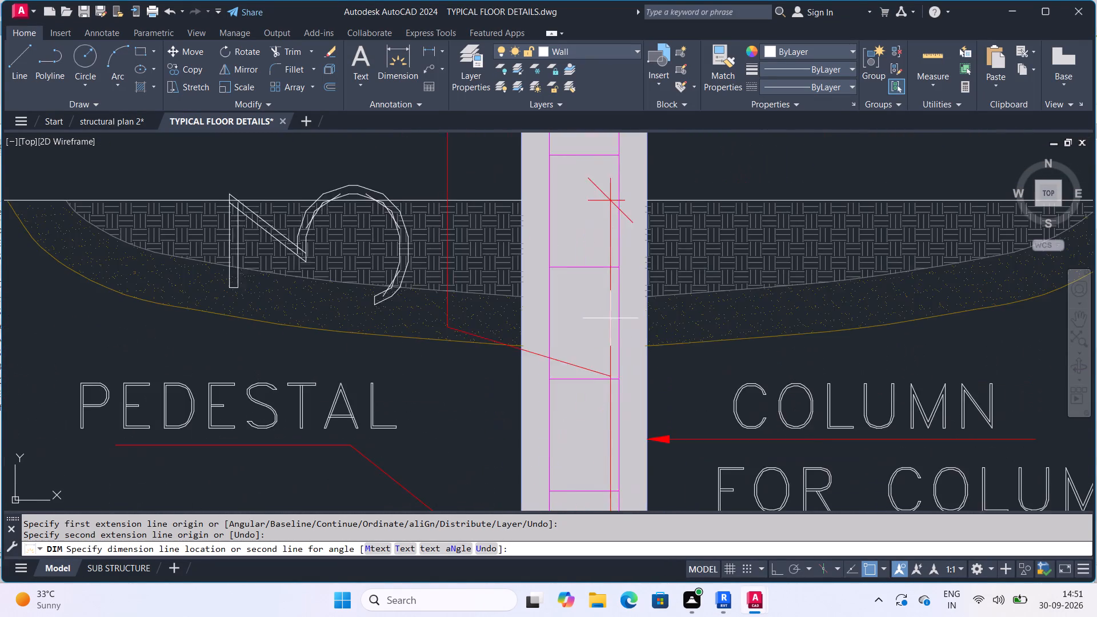
scroll(642, 324, "down", 2)
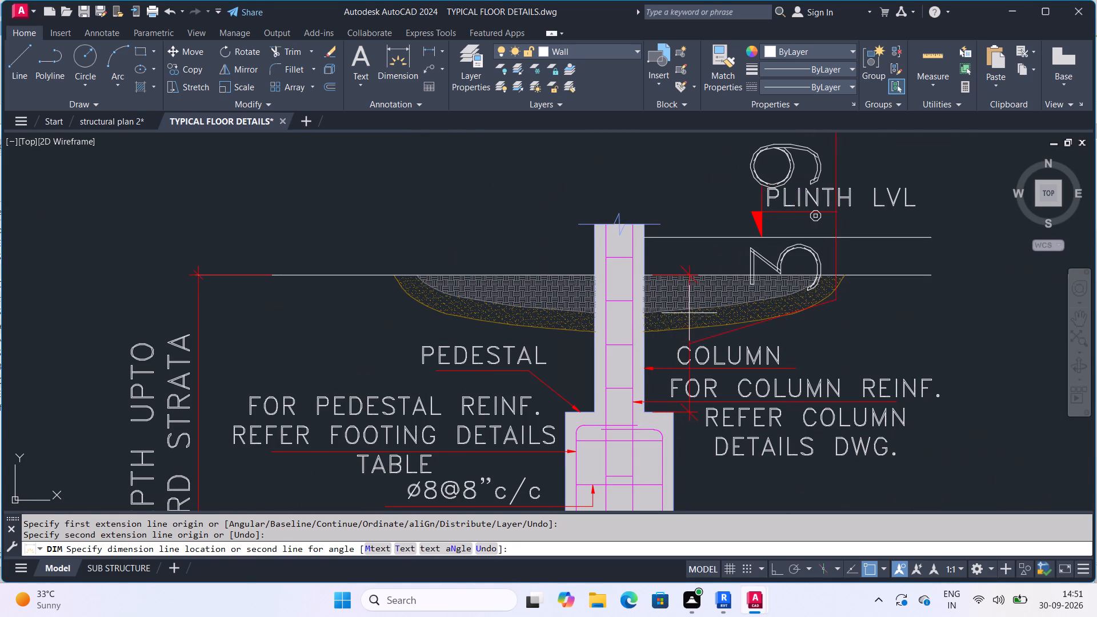
scroll(690, 317, "down", 1)
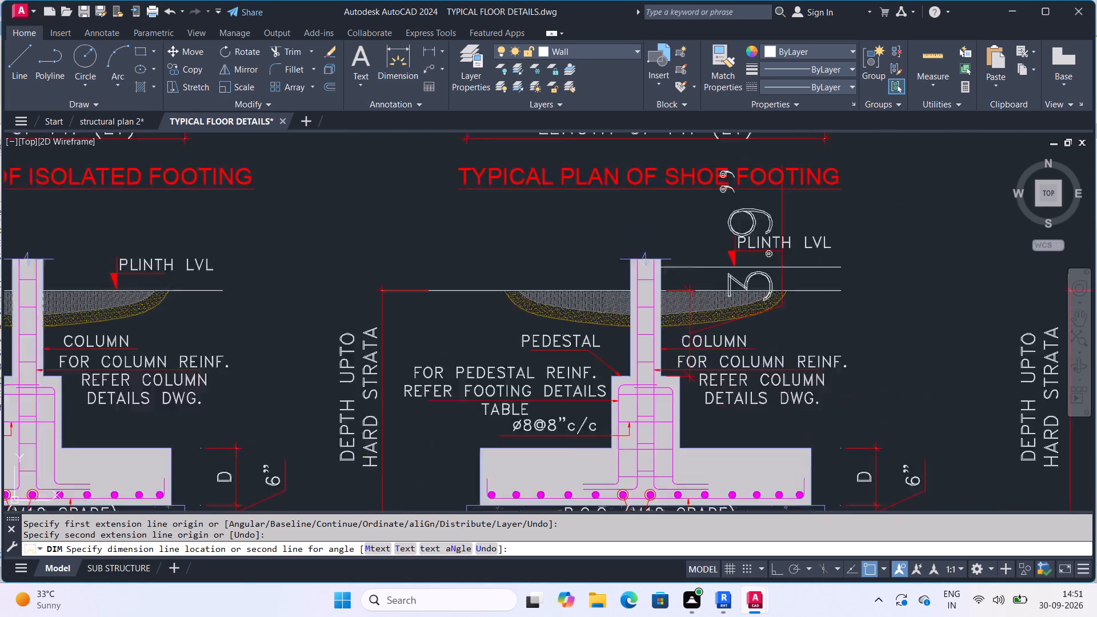
scroll(690, 317, "down", 2)
scroll(507, 351, "up", 2)
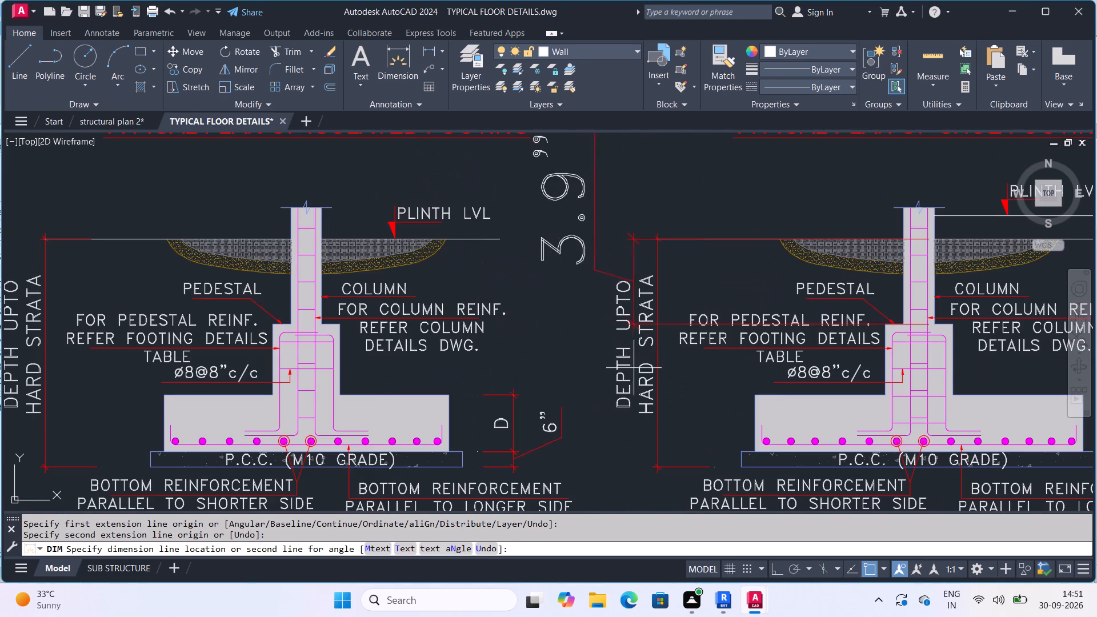
key("grave")
key("Escape")
Examine the pedestal, footing and P.C.C. arrangement in the typical section of shoe footing.
scroll(633, 358, "down", 1)
scroll(817, 379, "up", 3)
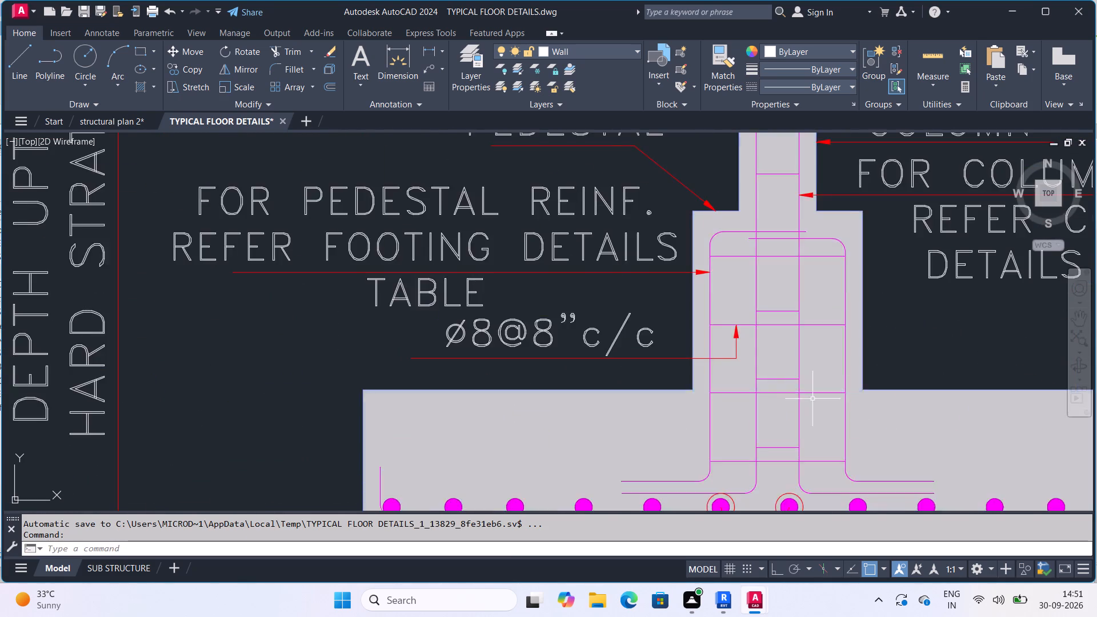
middle_click_drag(853, 441, 718, 324)
scroll(796, 398, "down", 3)
scroll(727, 367, "up", 2)
scroll(723, 372, "down", 2)
scroll(758, 337, "down", 2)
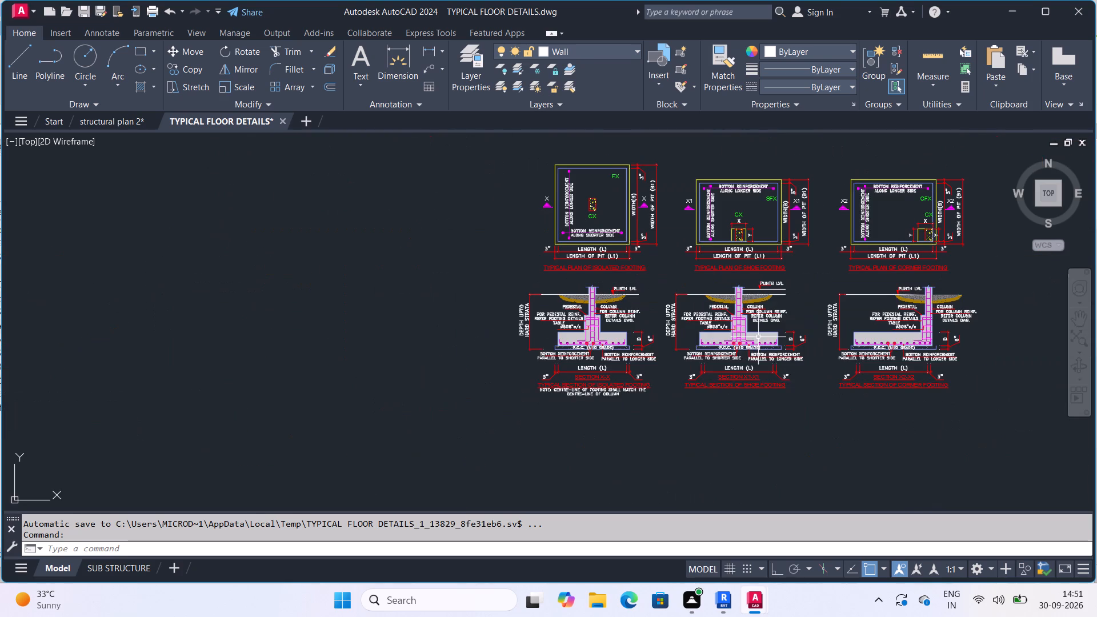
middle_click_drag(761, 363, 692, 395)
scroll(659, 368, "up", 2)
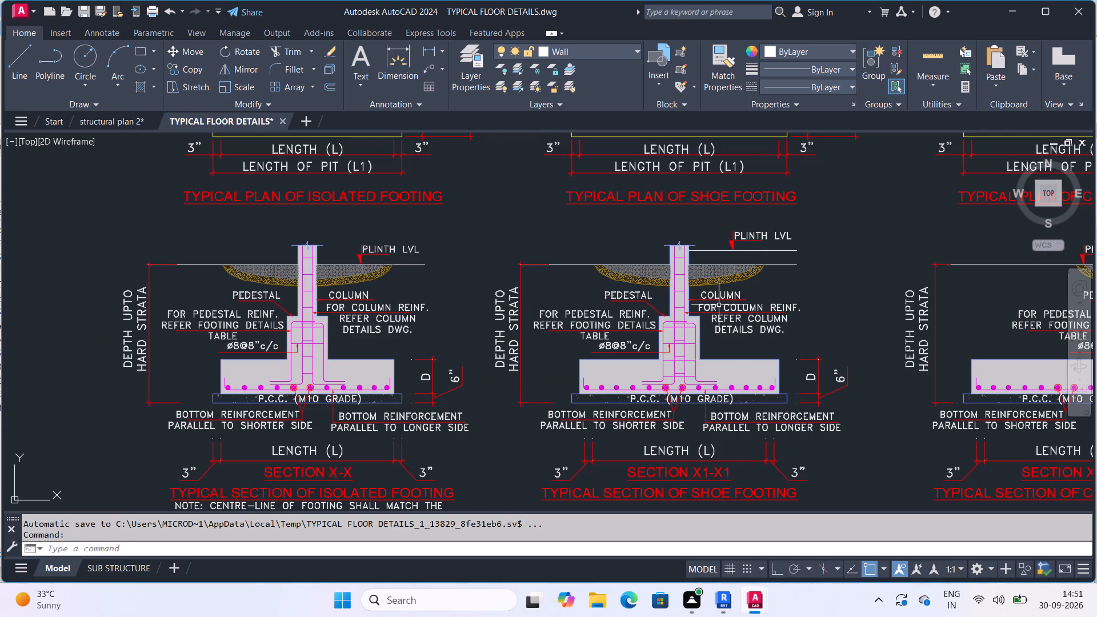
scroll(647, 273, "up", 2)
scroll(635, 273, "down", 2)
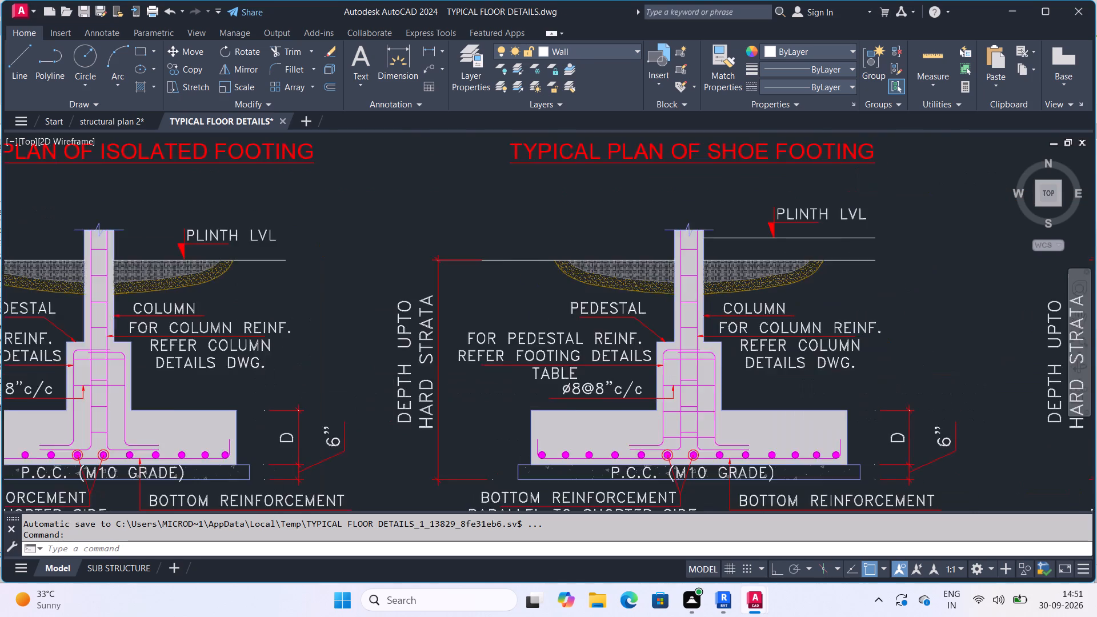
scroll(633, 276, "up", 2)
scroll(652, 290, "down", 3)
scroll(697, 452, "up", 3)
middle_click_drag(662, 383, 652, 484)
scroll(654, 433, "down", 1)
scroll(630, 339, "down", 2)
middle_click_drag(629, 340, 627, 353)
scroll(644, 383, "up", 2)
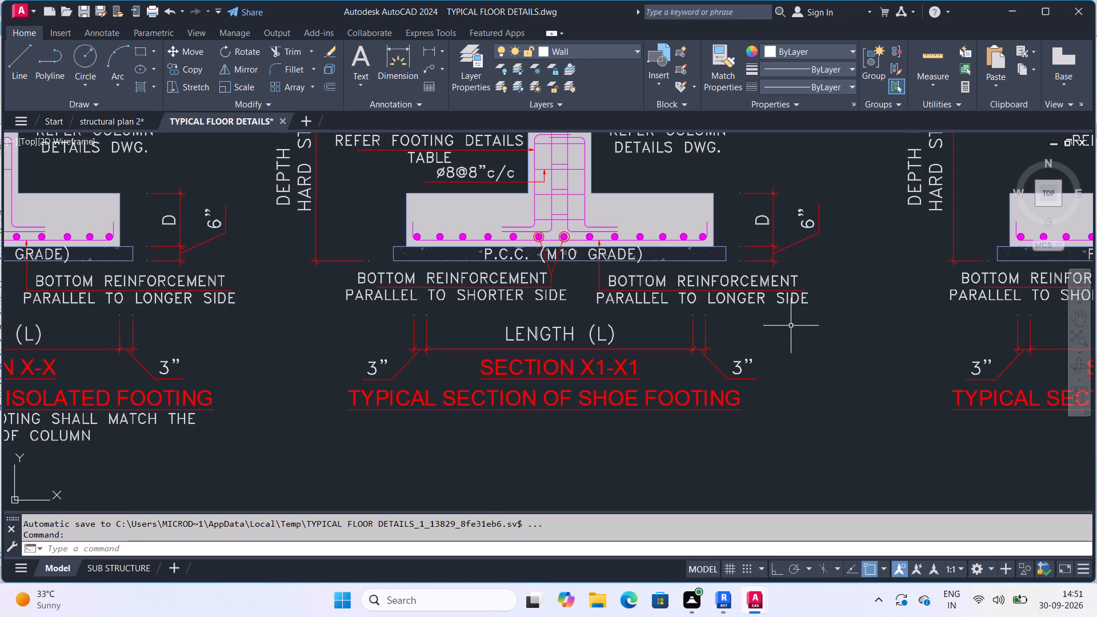
scroll(488, 274, "down", 2)
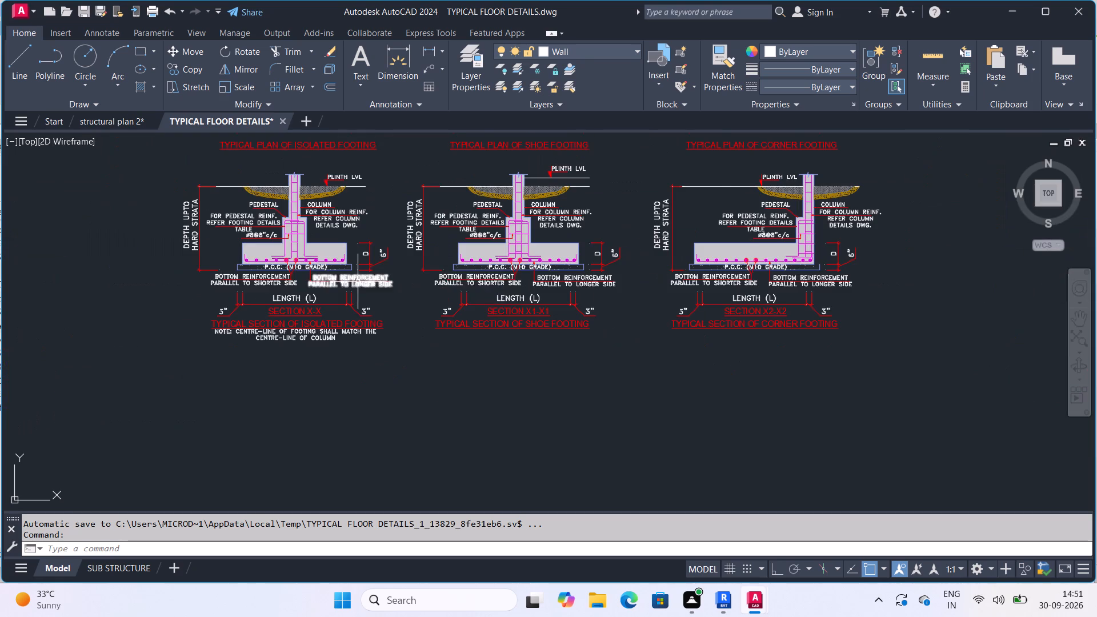
Examine the column, pedestal and plinth level in the typical section of isolated footing.
scroll(269, 282, "up", 2)
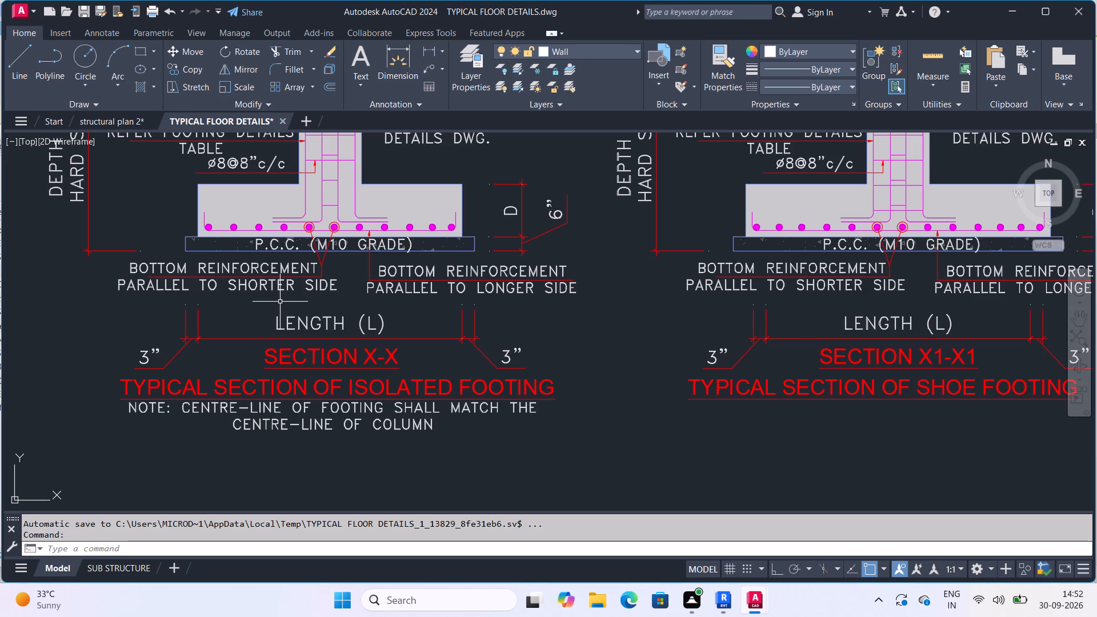
scroll(247, 298, "down", 3)
middle_click(247, 298)
scroll(273, 265, "up", 3)
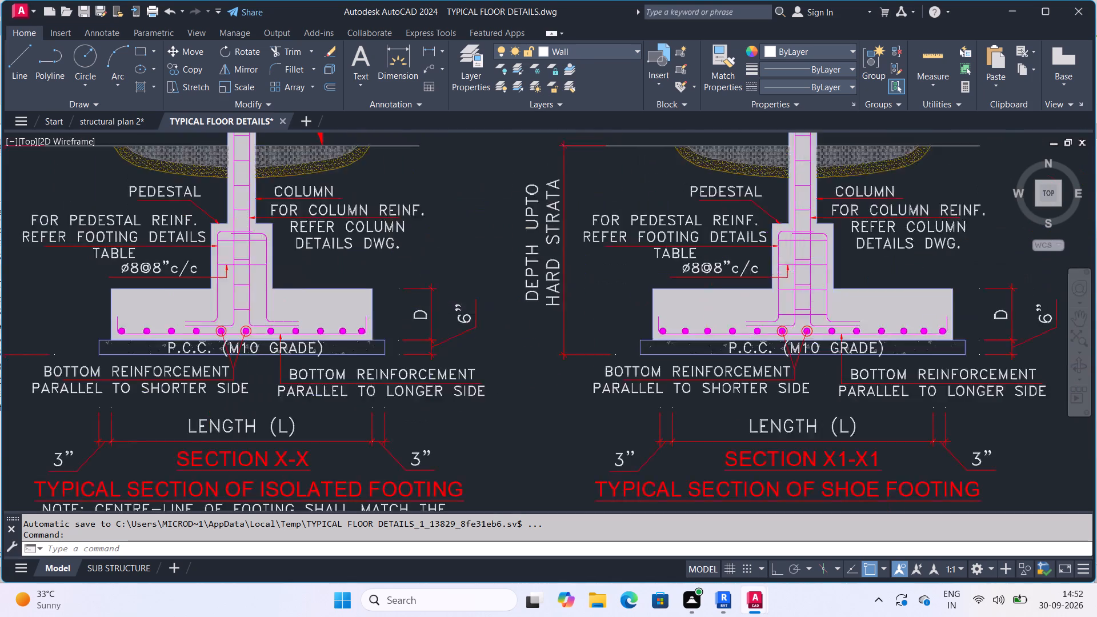
scroll(273, 263, "up", 2)
middle_click_drag(275, 269, 406, 270)
scroll(275, 269, "down", 2)
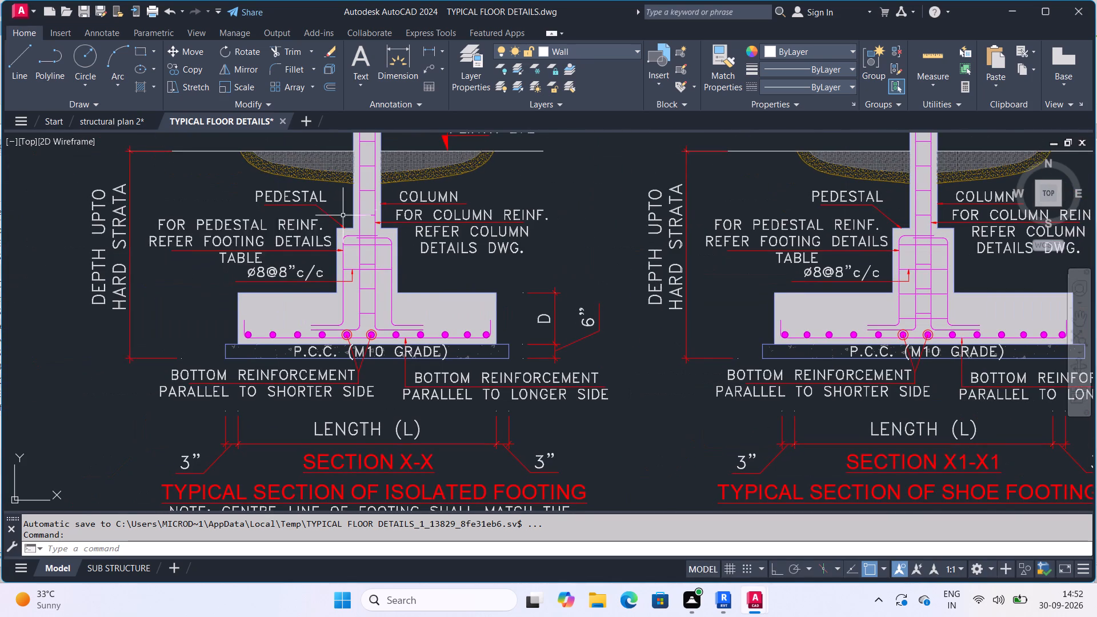
scroll(349, 210, "up", 1)
middle_click_drag(349, 210, 343, 235)
scroll(341, 237, "down", 2)
scroll(348, 209, "up", 2)
middle_click(341, 201)
scroll(341, 201, "down", 2)
scroll(351, 170, "up", 2)
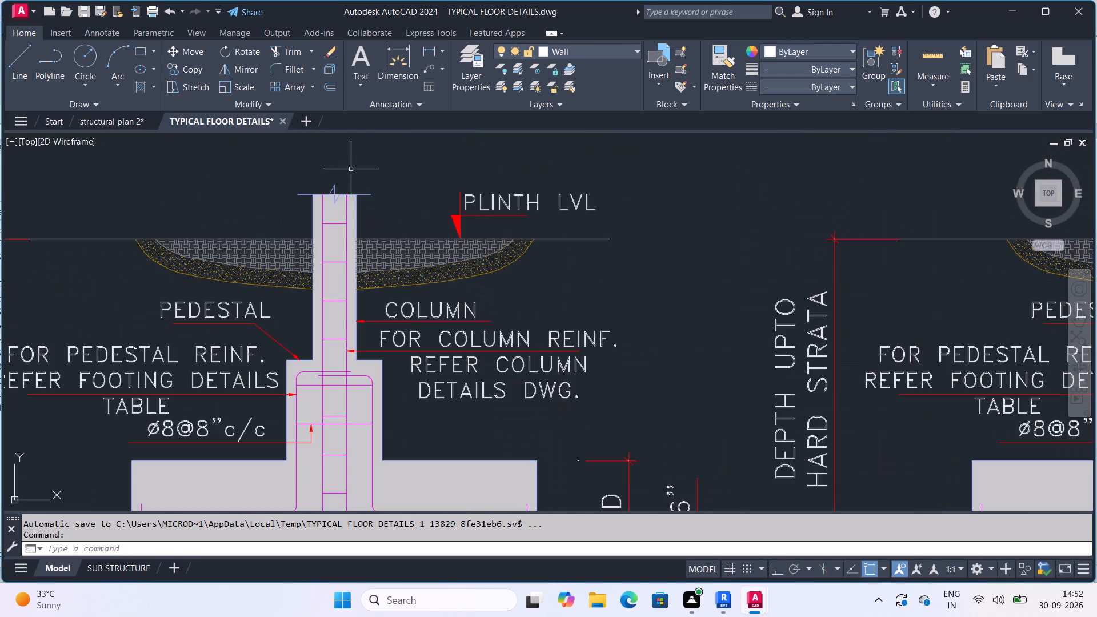
scroll(382, 179, "down", 3)
scroll(450, 245, "down", 1)
middle_click_drag(446, 290, 446, 315)
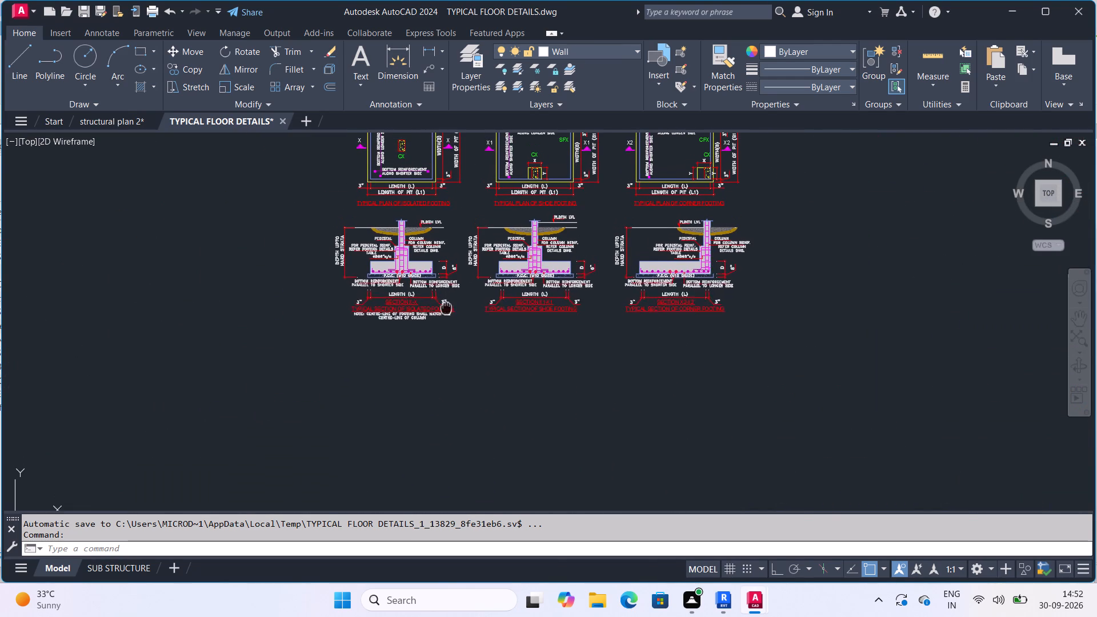
middle_click_drag(446, 315, 446, 319)
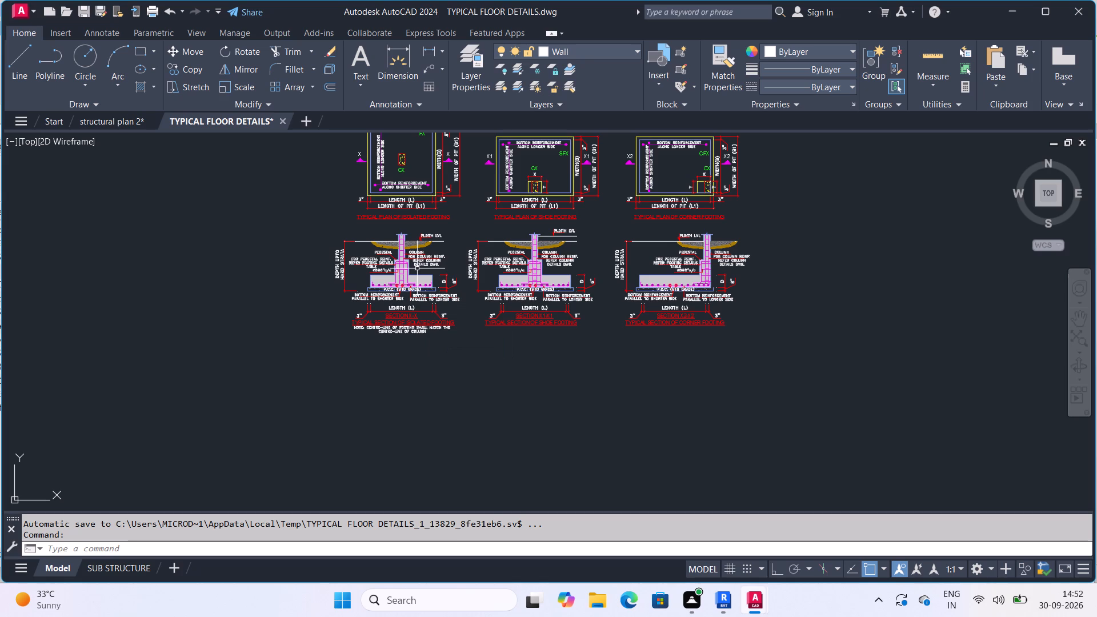
scroll(377, 278, "up", 3)
scroll(471, 270, "up", 2)
scroll(545, 302, "up", 2)
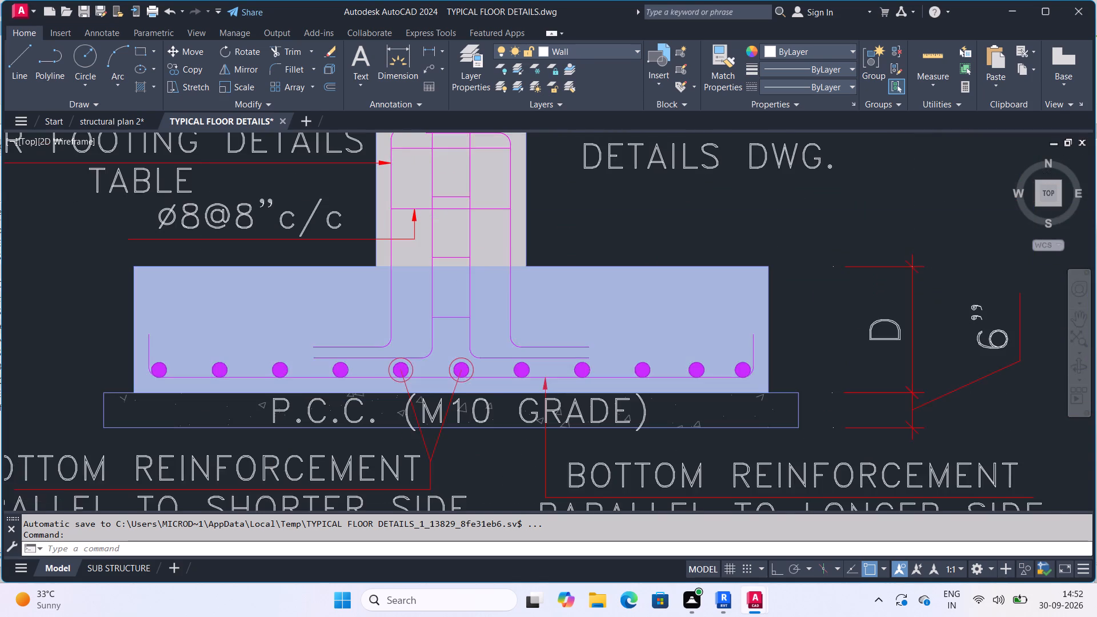
scroll(555, 261, "down", 3)
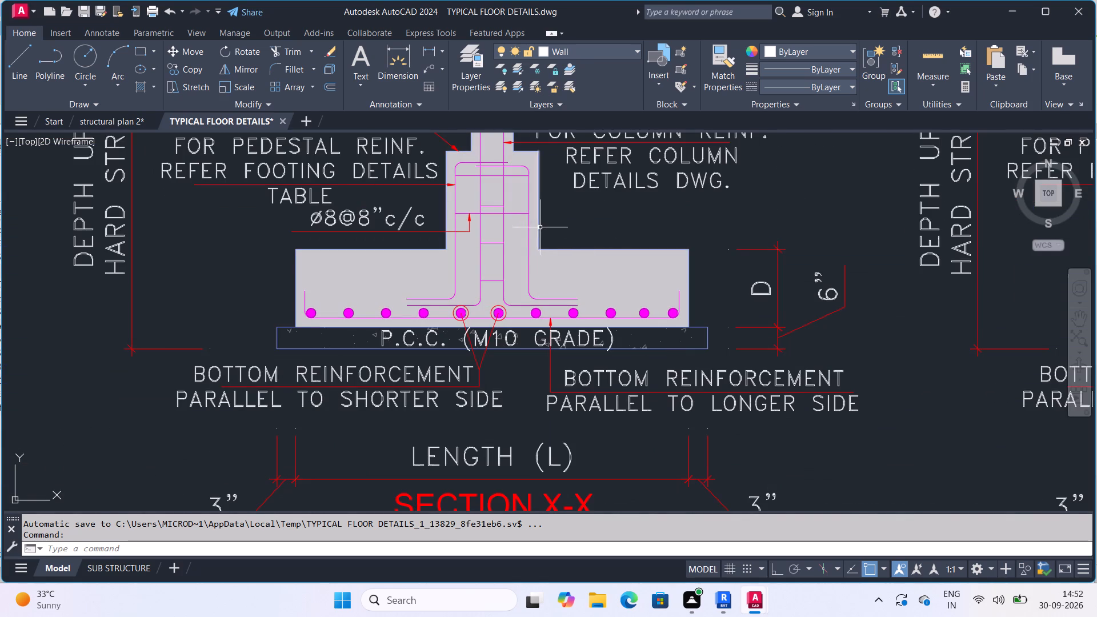
scroll(528, 220, "down", 4)
scroll(509, 207, "up", 3)
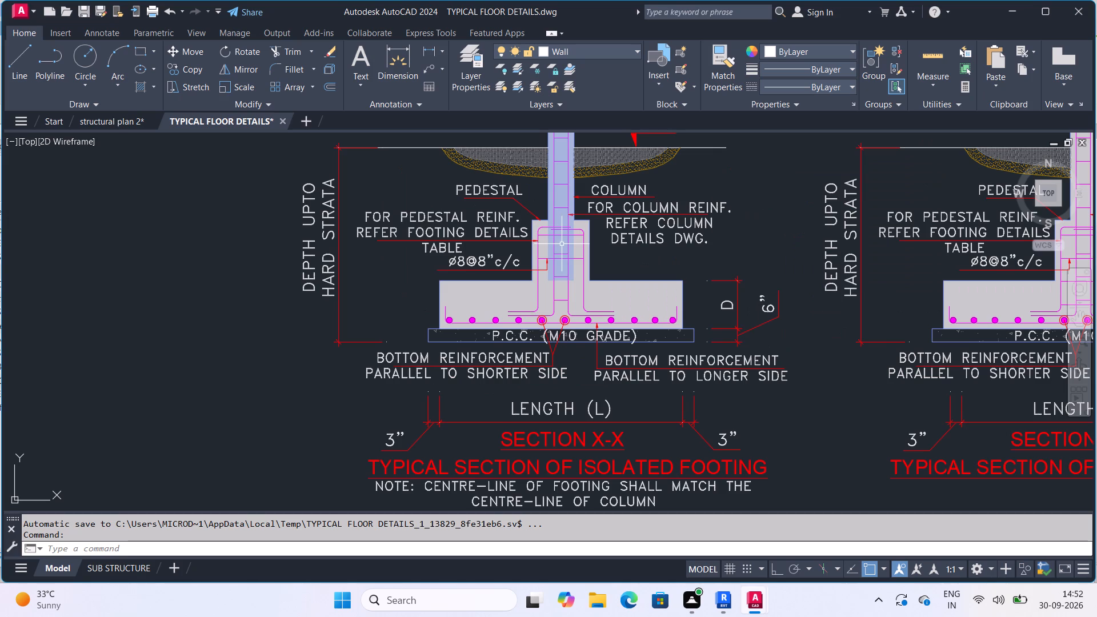
key("Escape")
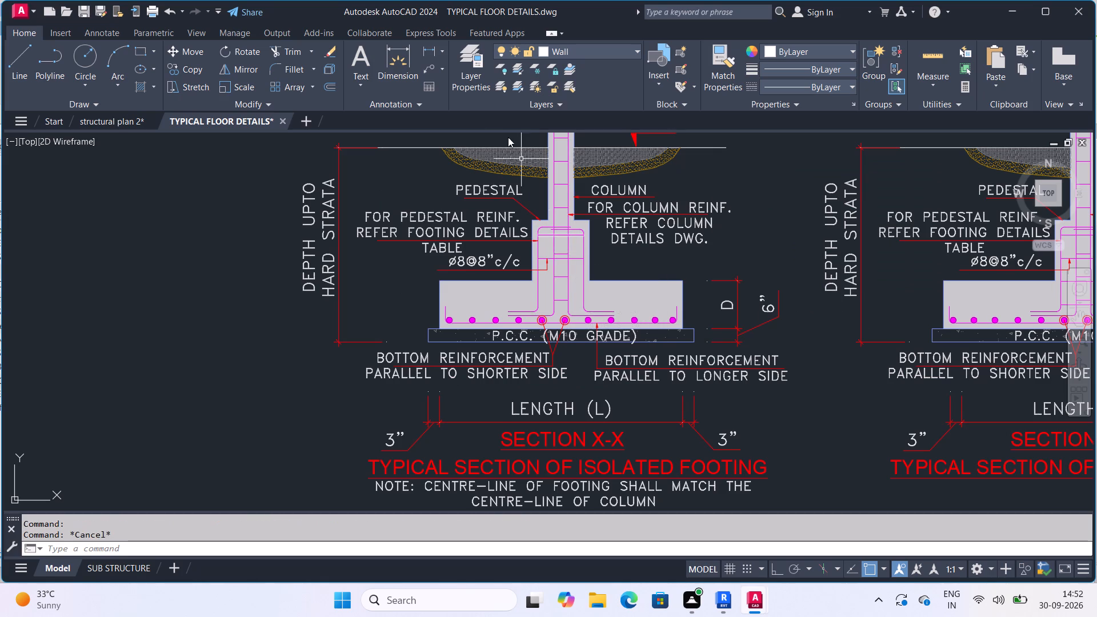
Examine the footing depth, P.C.C. bed and bottom reinforcement notes in Section X-X of the isolated footing.
scroll(583, 290, "up", 4)
scroll(566, 291, "down", 3)
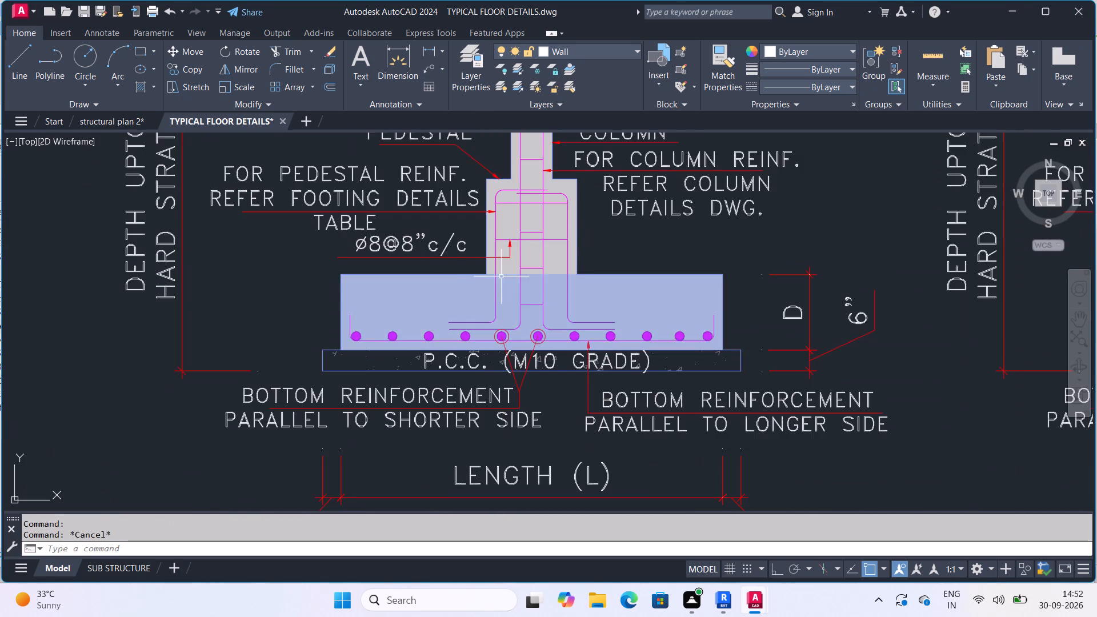
middle_click_drag(515, 334, 469, 310)
scroll(515, 334, "down", 1)
scroll(492, 320, "up", 3)
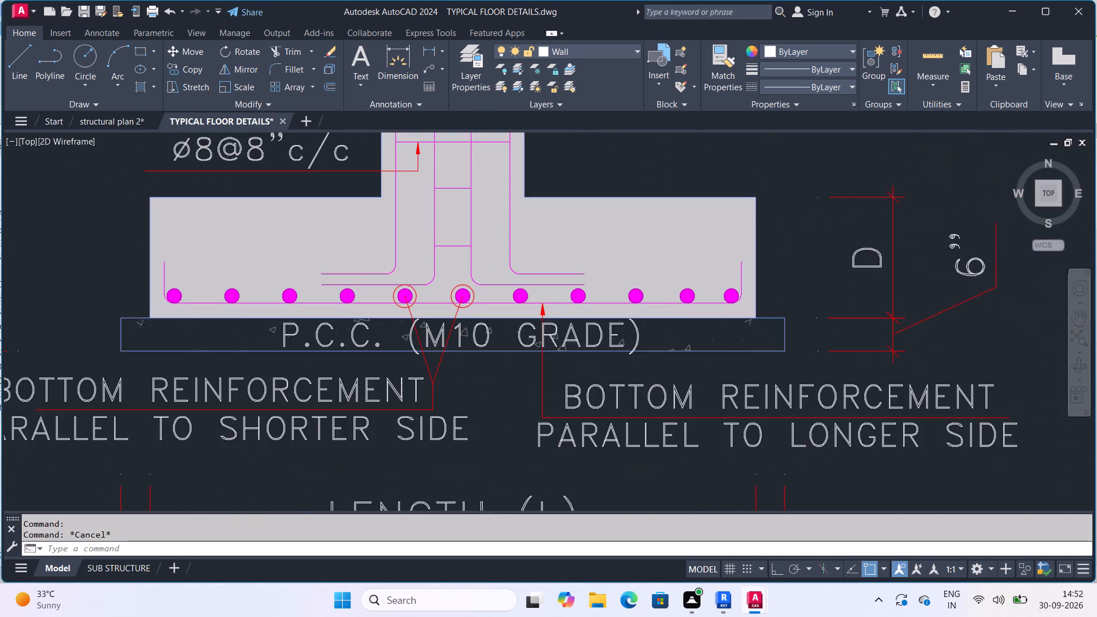
scroll(491, 322, "down", 2)
middle_click_drag(451, 343, 461, 256)
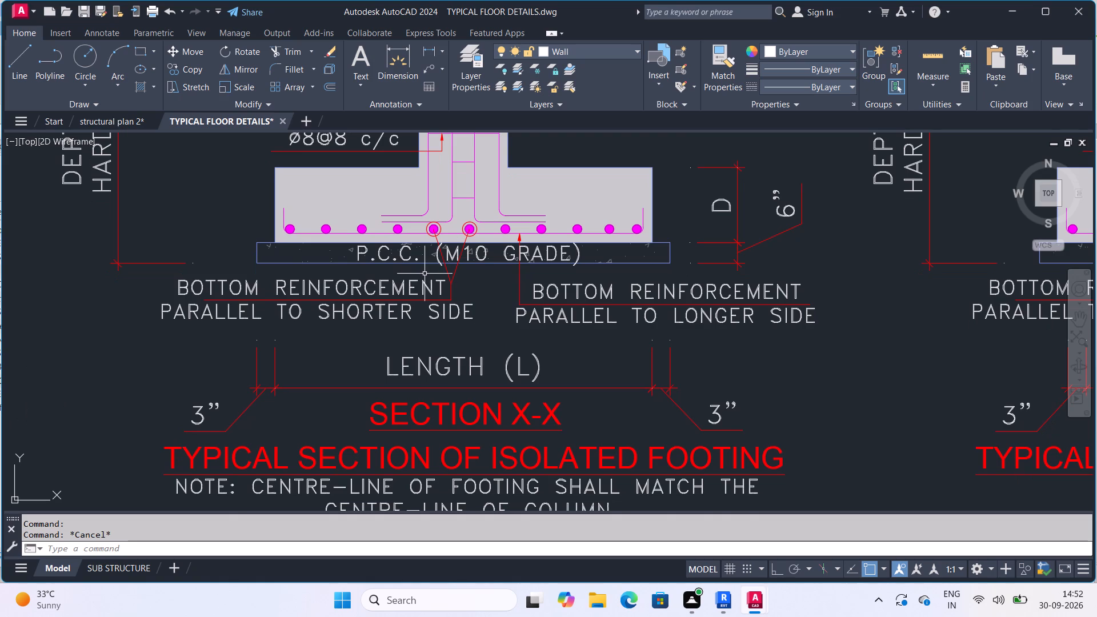
scroll(557, 342, "down", 2)
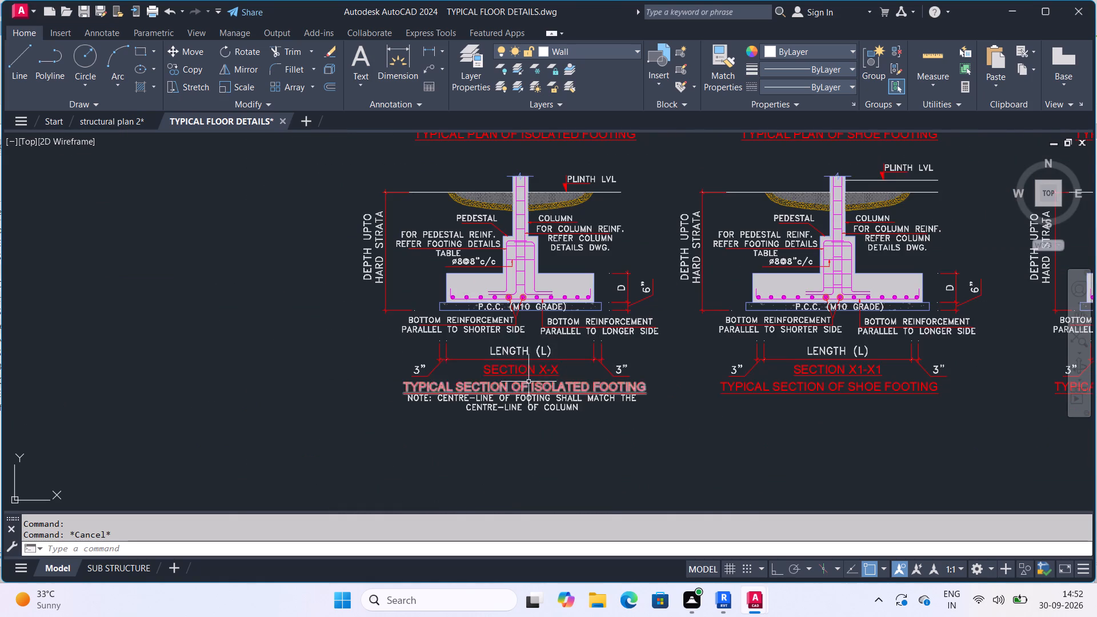
scroll(523, 380, "up", 2)
scroll(543, 360, "down", 2)
scroll(562, 357, "up", 2)
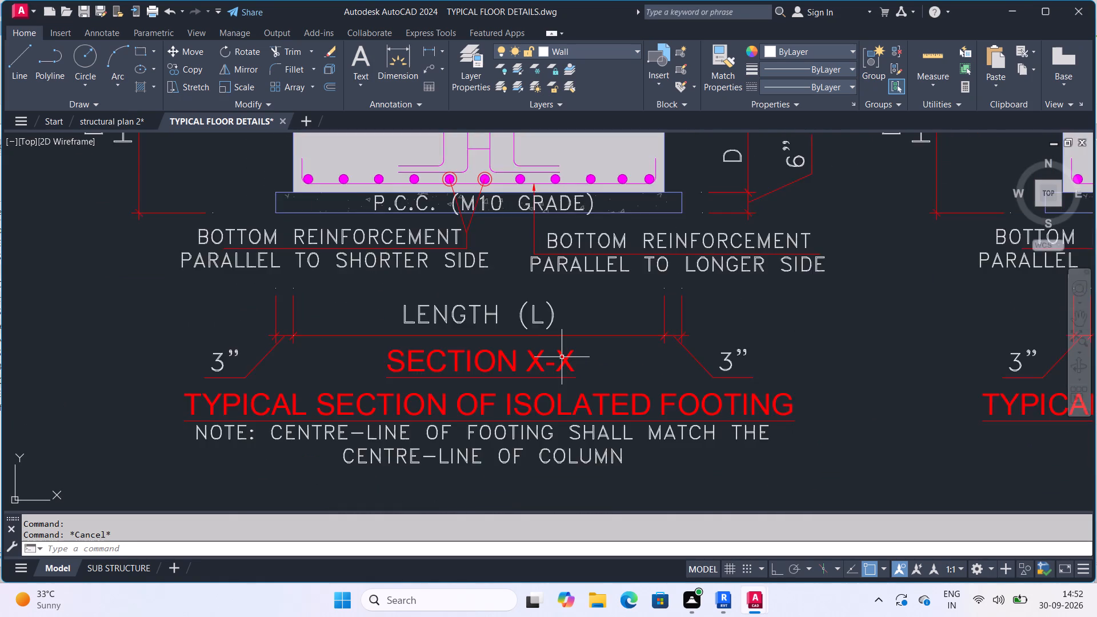
scroll(562, 357, "down", 2)
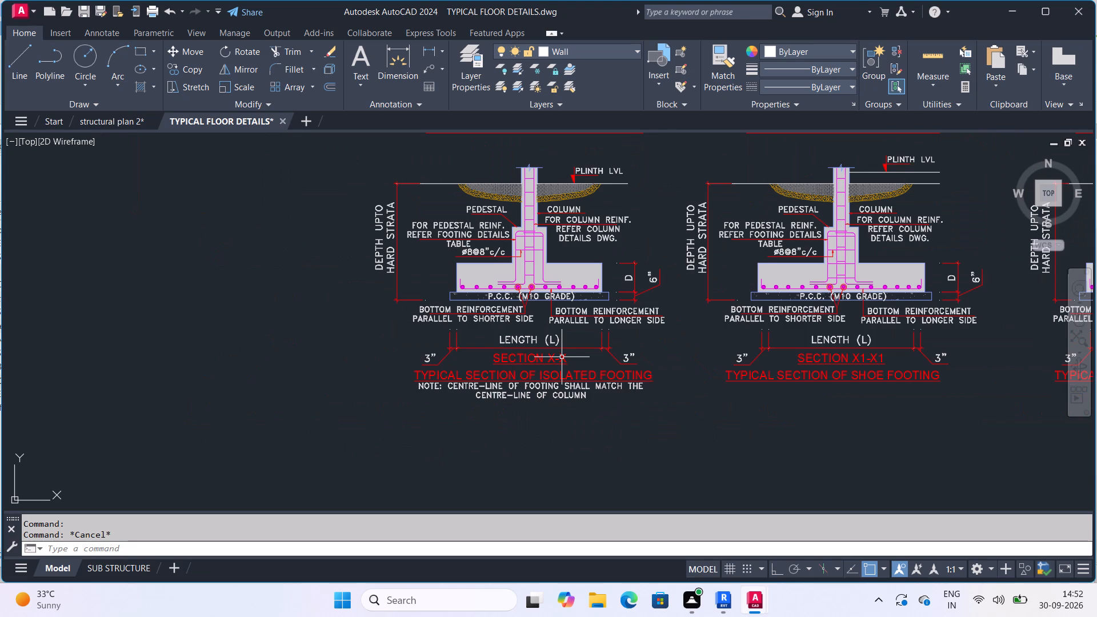
Compare the typical plans and sections of the isolated, shoe and corner footings.
scroll(610, 318, "down", 1)
middle_click_drag(610, 318, 461, 402)
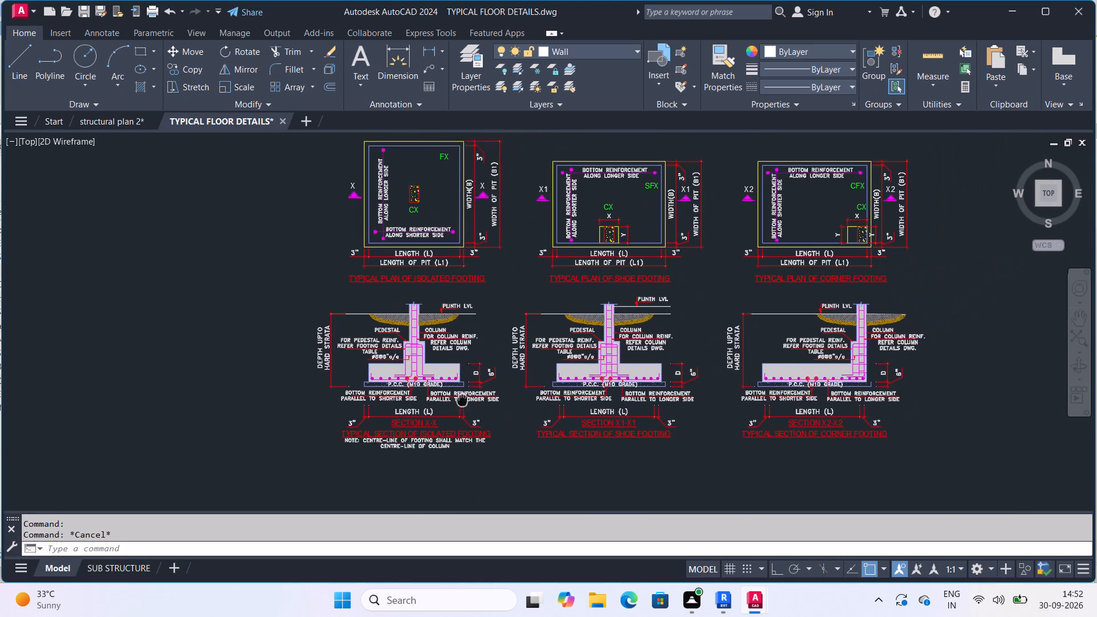
middle_click_drag(461, 402, 441, 421)
scroll(442, 420, "down", 1)
scroll(469, 346, "down", 2)
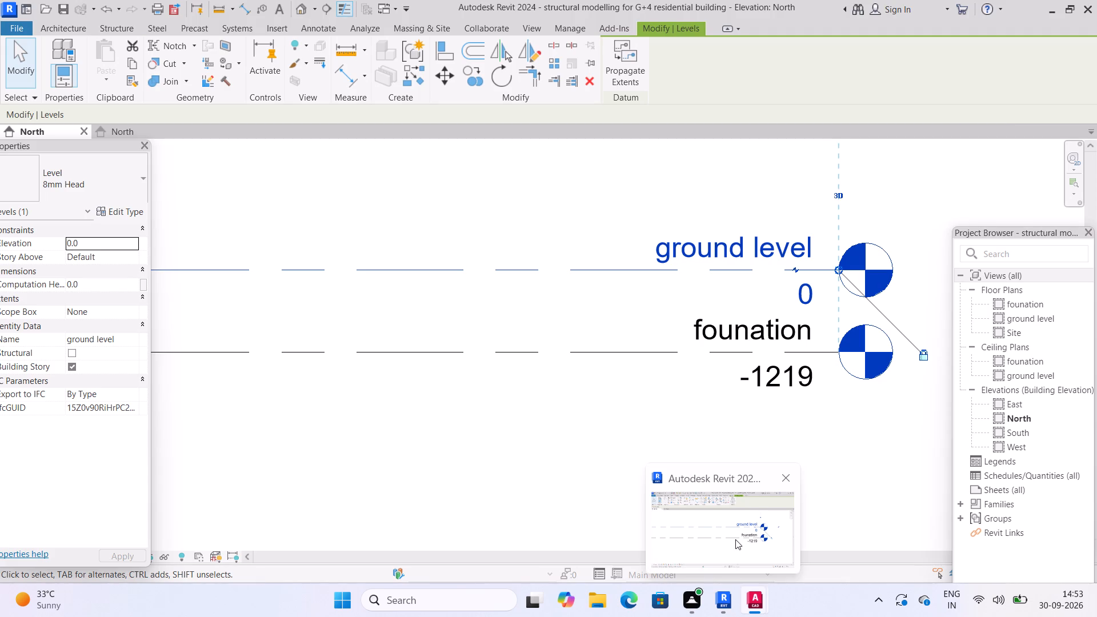
scroll(707, 448, "down", 1)
scroll(607, 395, "up", 3)
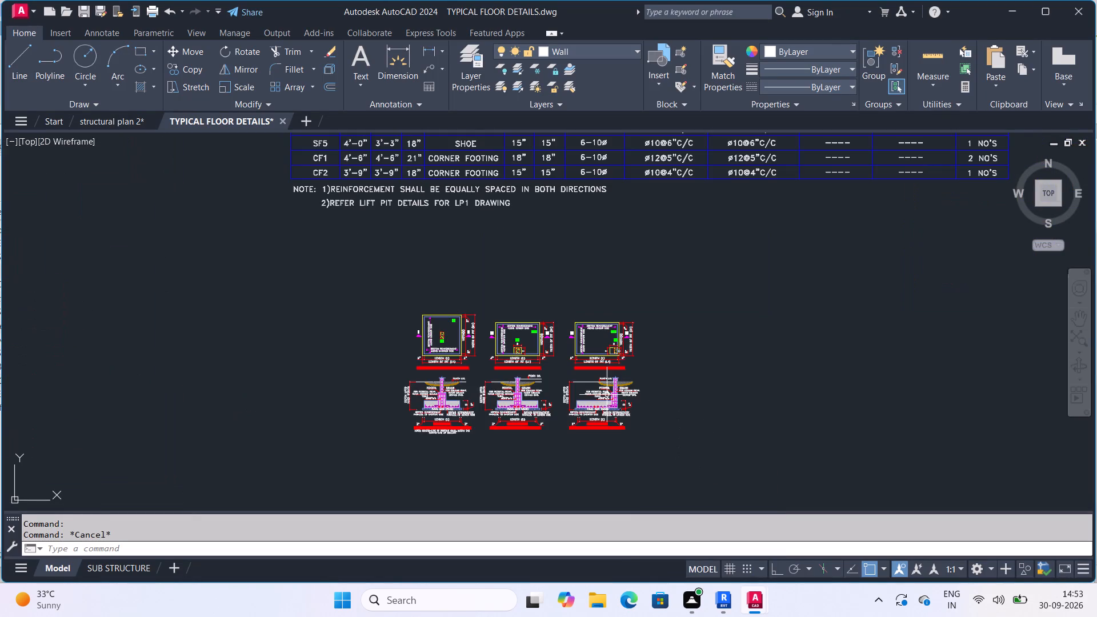
scroll(607, 395, "up", 3)
scroll(413, 351, "down", 3)
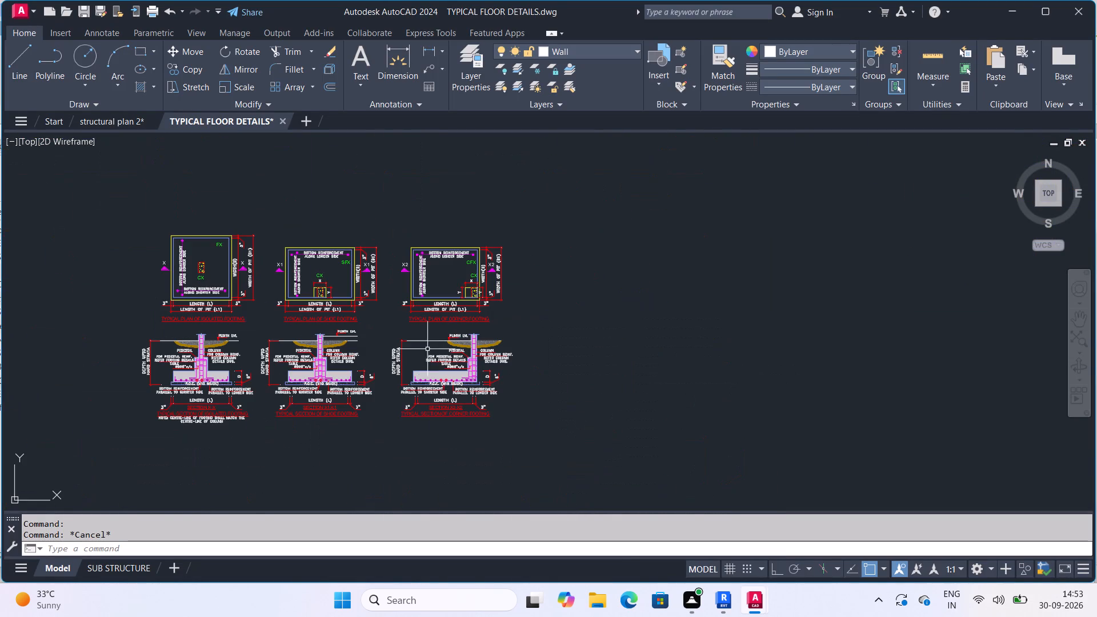
middle_click(394, 370)
scroll(355, 374, "up", 3)
middle_click_drag(331, 392, 459, 301)
scroll(442, 320, "down", 1)
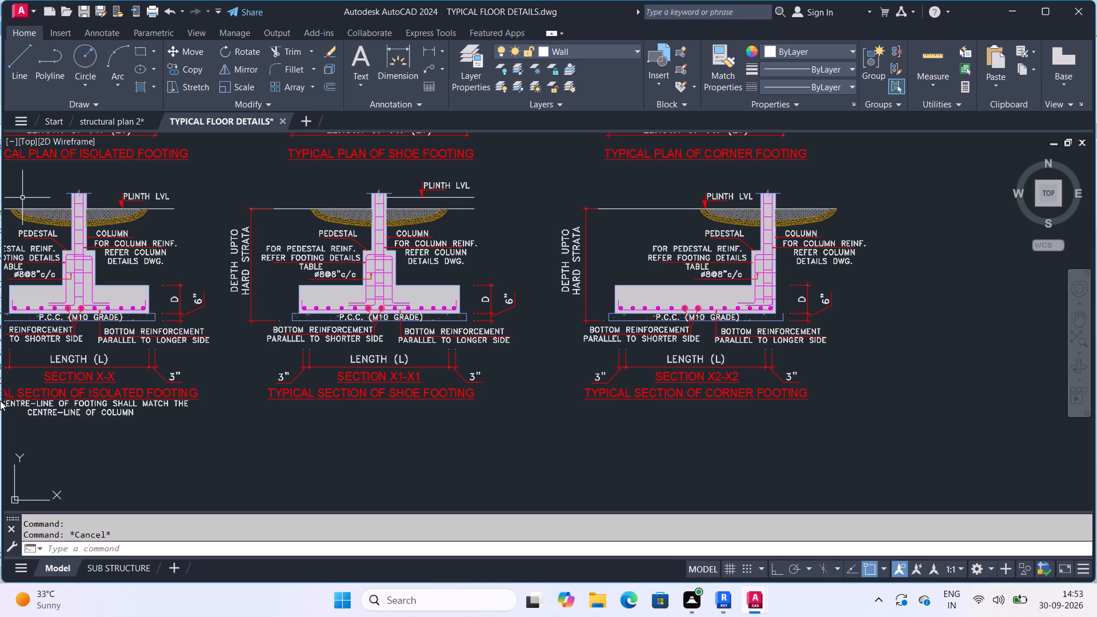
Examine the footing base, P.C.C. bed and bottom reinforcement notes in Section X1-X1 of the shoe footing.
scroll(306, 370, "up", 4)
scroll(433, 344, "down", 3)
middle_click_drag(490, 410, 599, 419)
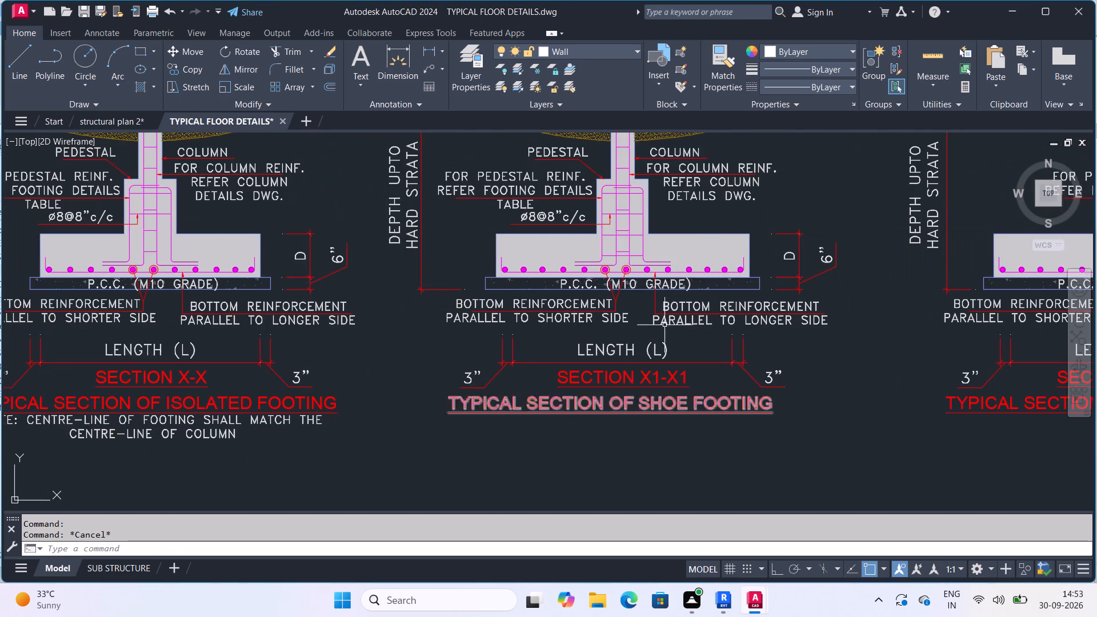
scroll(632, 307, "up", 2)
left_click_drag(626, 308, 602, 301)
middle_click_drag(602, 301, 626, 319)
scroll(602, 301, "down", 1)
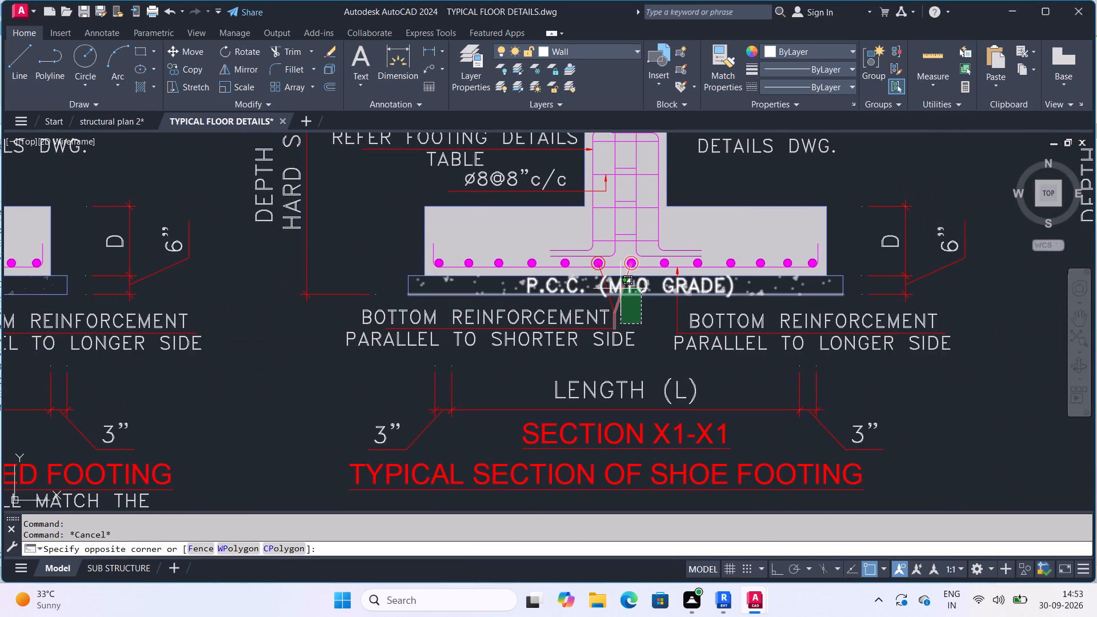
key("Escape")
scroll(628, 294, "up", 3)
scroll(623, 283, "down", 3)
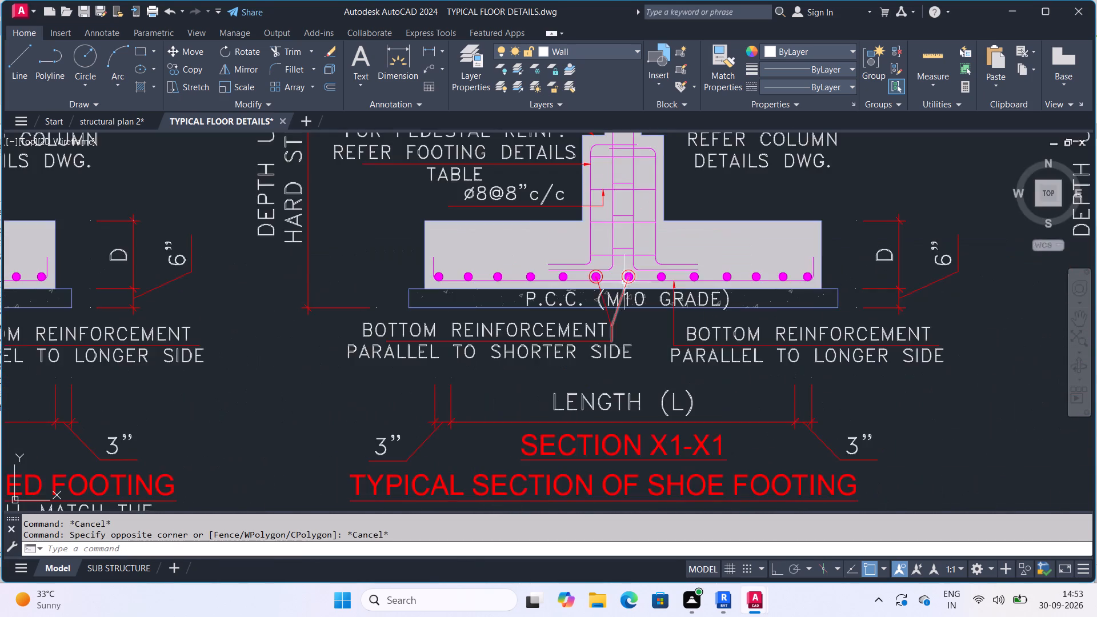
scroll(624, 282, "up", 3)
middle_click_drag(638, 270, 643, 332)
scroll(638, 297, "down", 4)
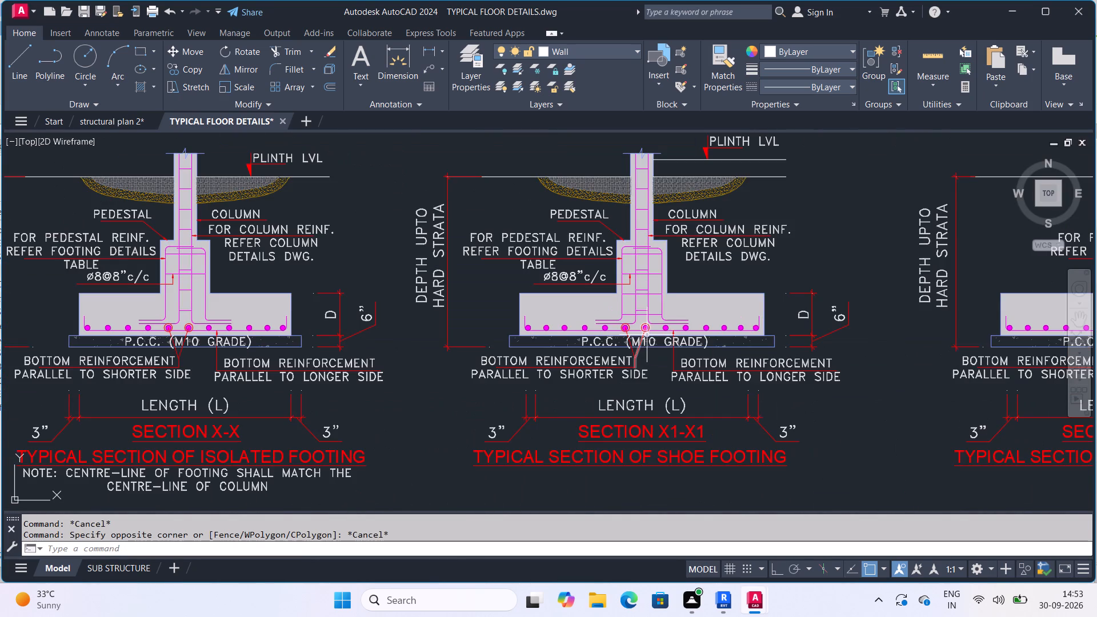
scroll(643, 331, "up", 3)
scroll(628, 328, "down", 3)
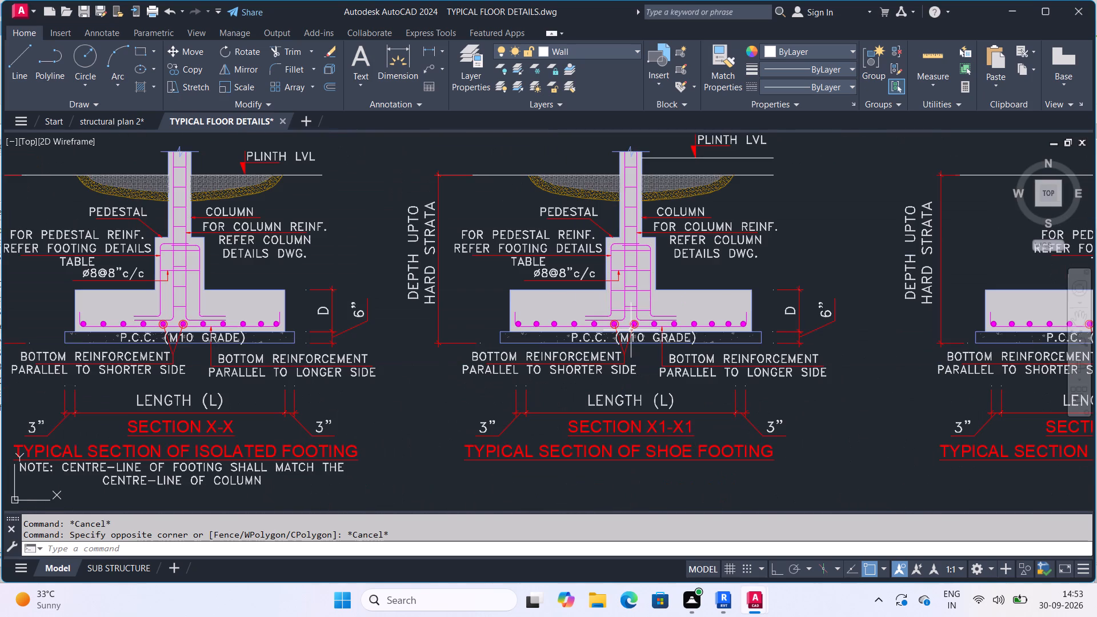
key("Escape")
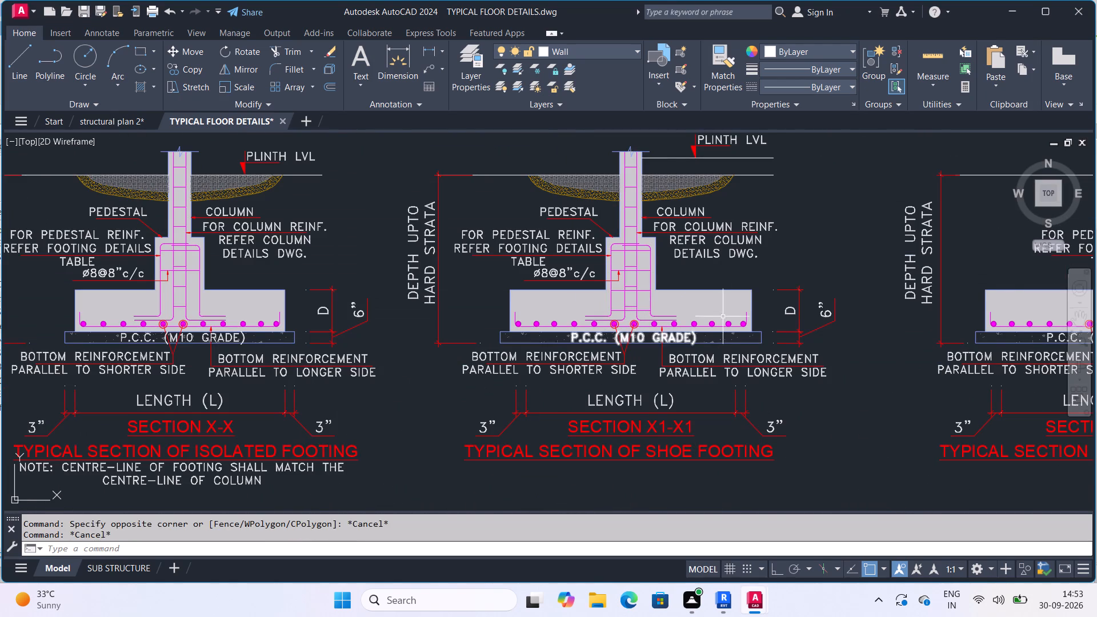
Compare the P.C.C. bed and footing depth marks in the typical sections of the isolated and shoe footings.
scroll(727, 312, "down", 1)
scroll(630, 299, "up", 2)
scroll(734, 416, "up", 2)
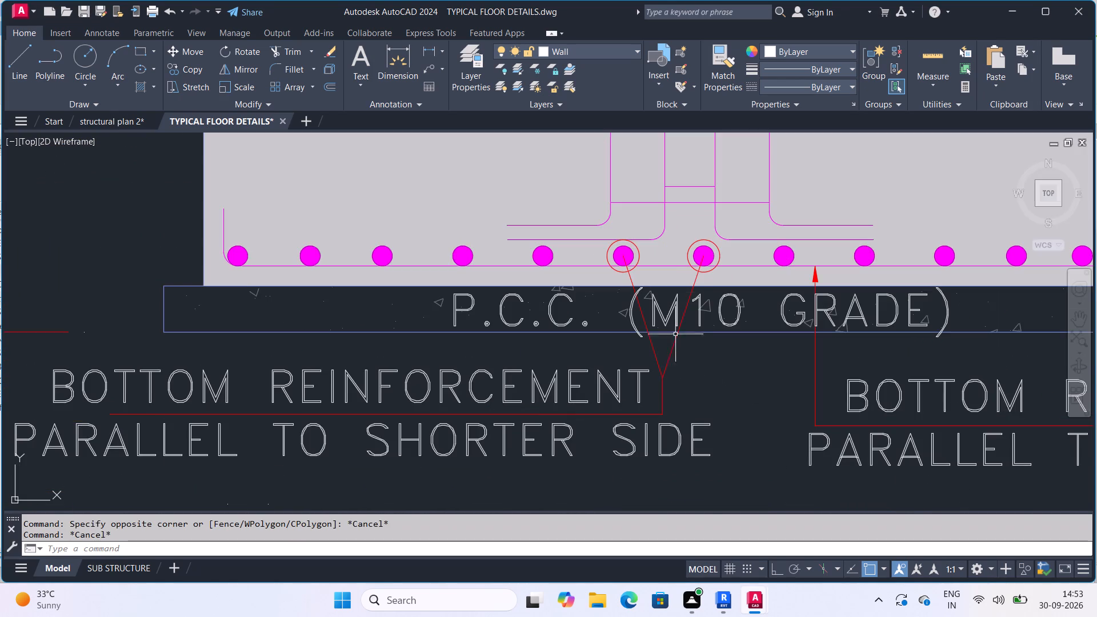
scroll(686, 276, "up", 1)
scroll(687, 277, "down", 3)
middle_click_drag(701, 466, 730, 347)
scroll(707, 439, "down", 1)
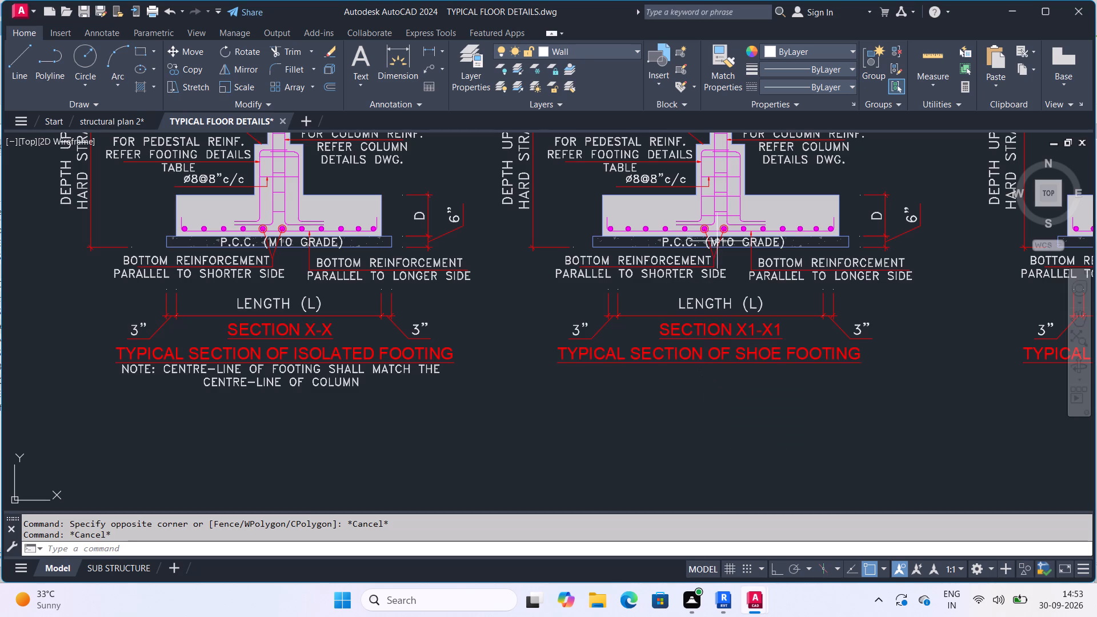
scroll(707, 219, "up", 2)
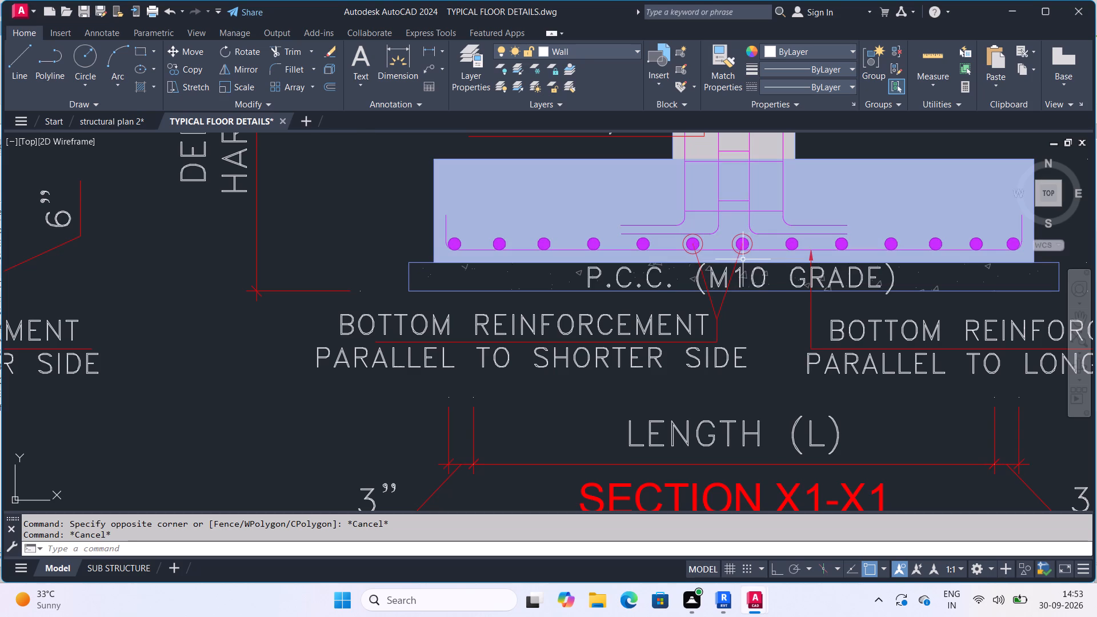
scroll(742, 265, "down", 3)
scroll(750, 261, "up", 2)
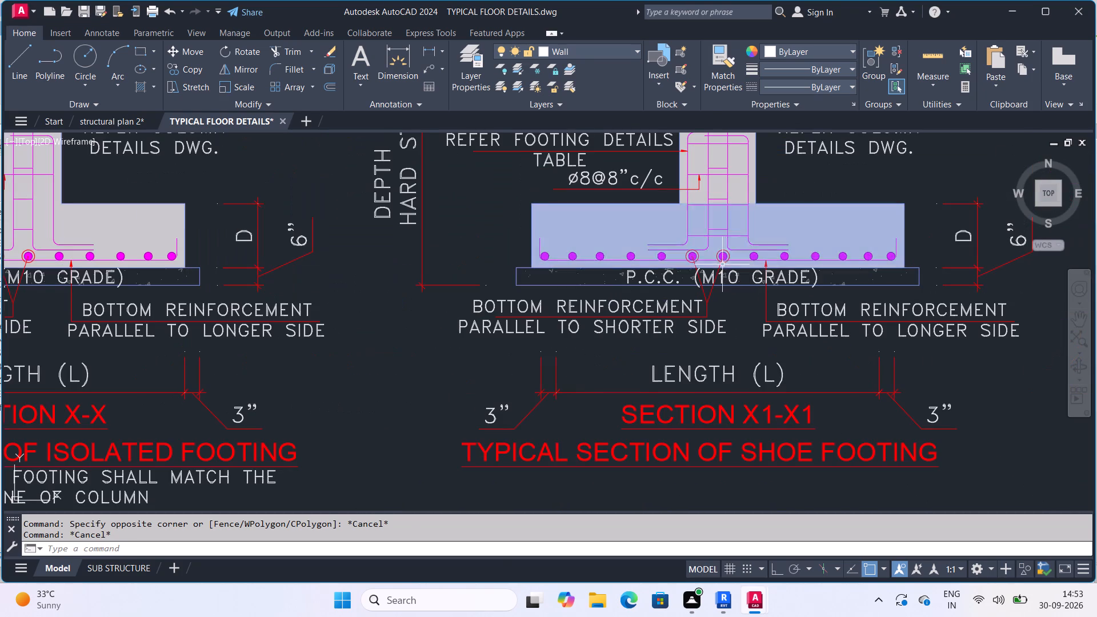
scroll(705, 257, "up", 2)
scroll(708, 283, "down", 4)
scroll(459, 336, "up", 1)
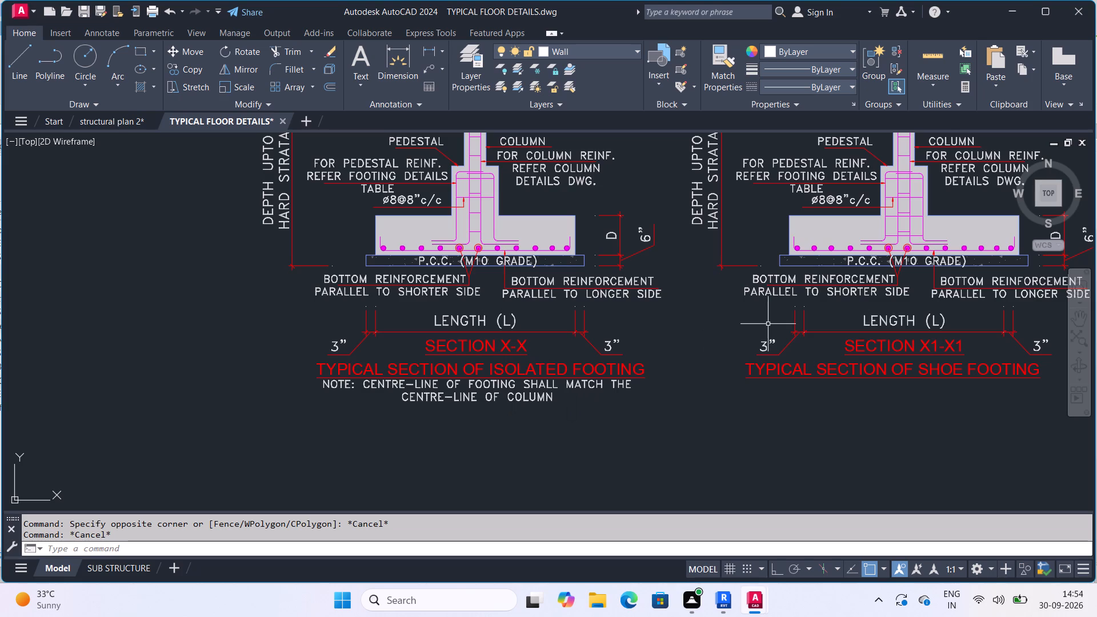
scroll(882, 242, "up", 2)
middle_click_drag(879, 251, 816, 293)
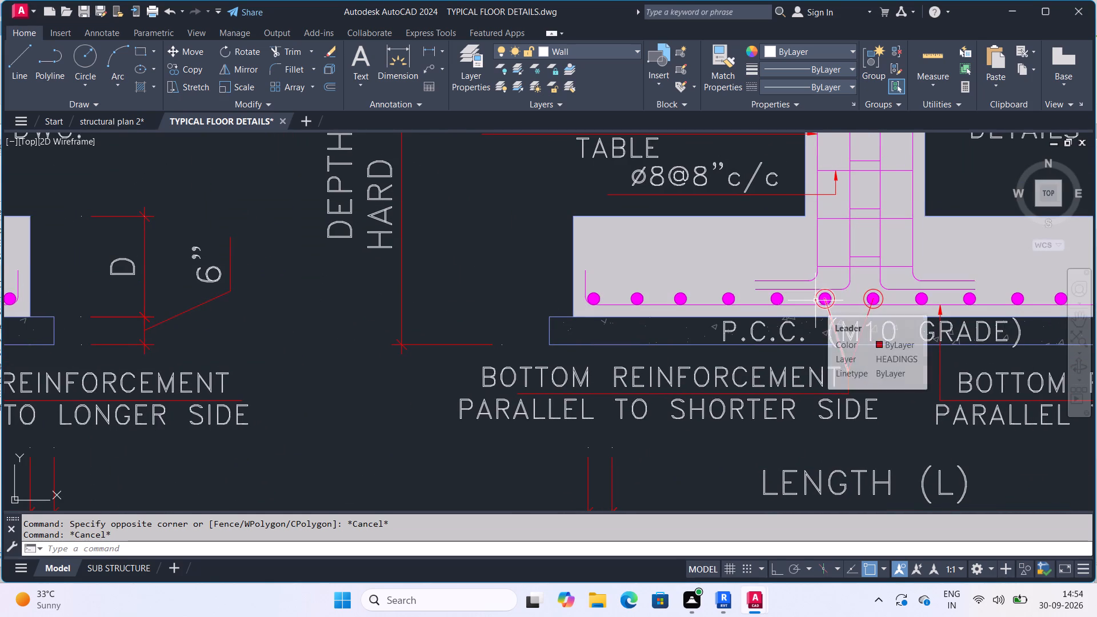
scroll(905, 311, "down", 3)
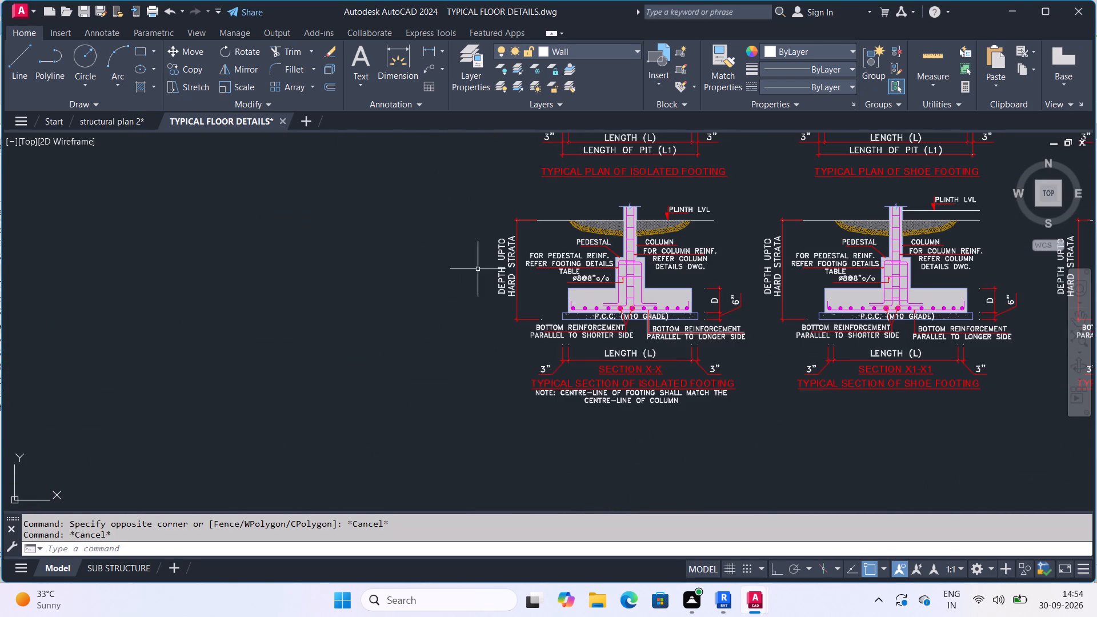
Read the footing sizes, depths and pedestal sizes in the isolated footing schedule.
scroll(786, 281, "down", 4)
middle_click_drag(847, 269, 824, 425)
scroll(728, 324, "up", 3)
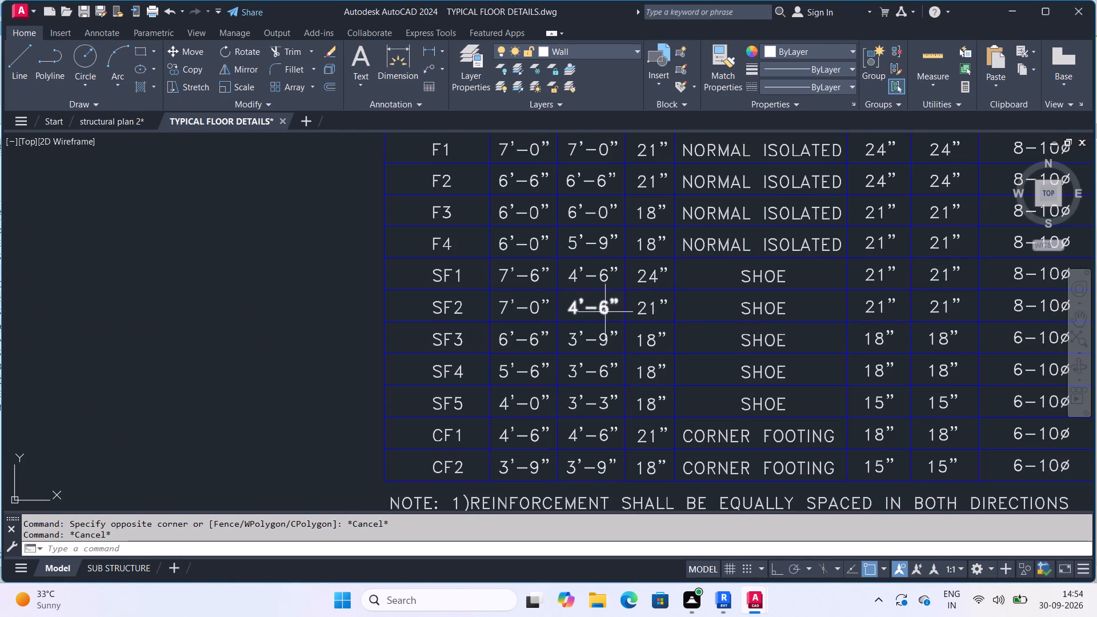
scroll(784, 308, "down", 1)
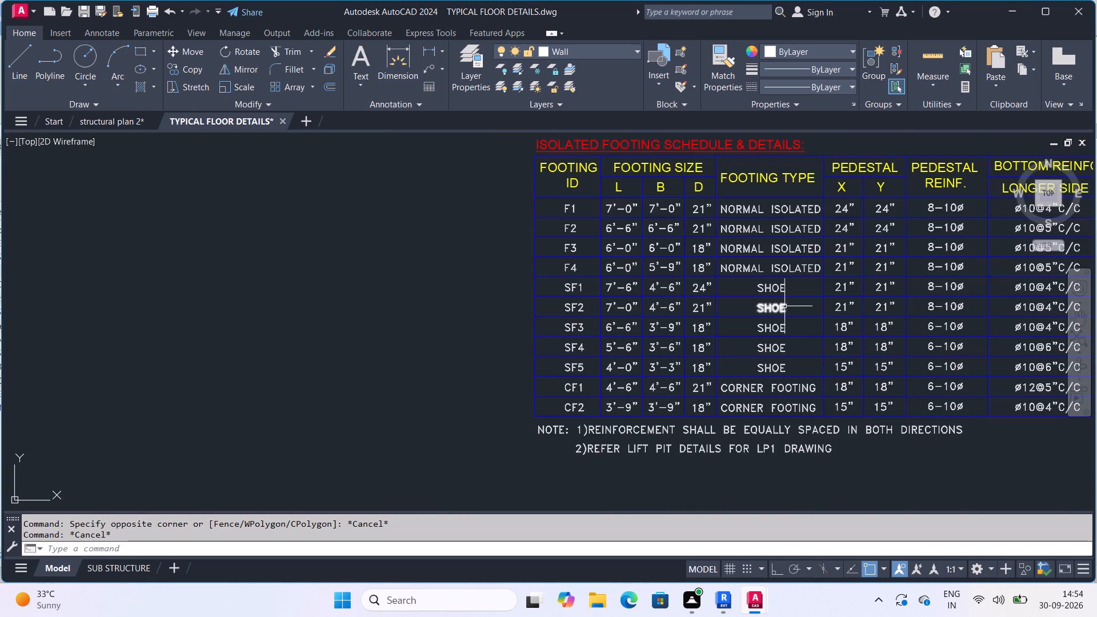
scroll(793, 285, "down", 2)
middle_click_drag(778, 287, 680, 263)
scroll(802, 359, "down", 1)
scroll(752, 404, "up", 6)
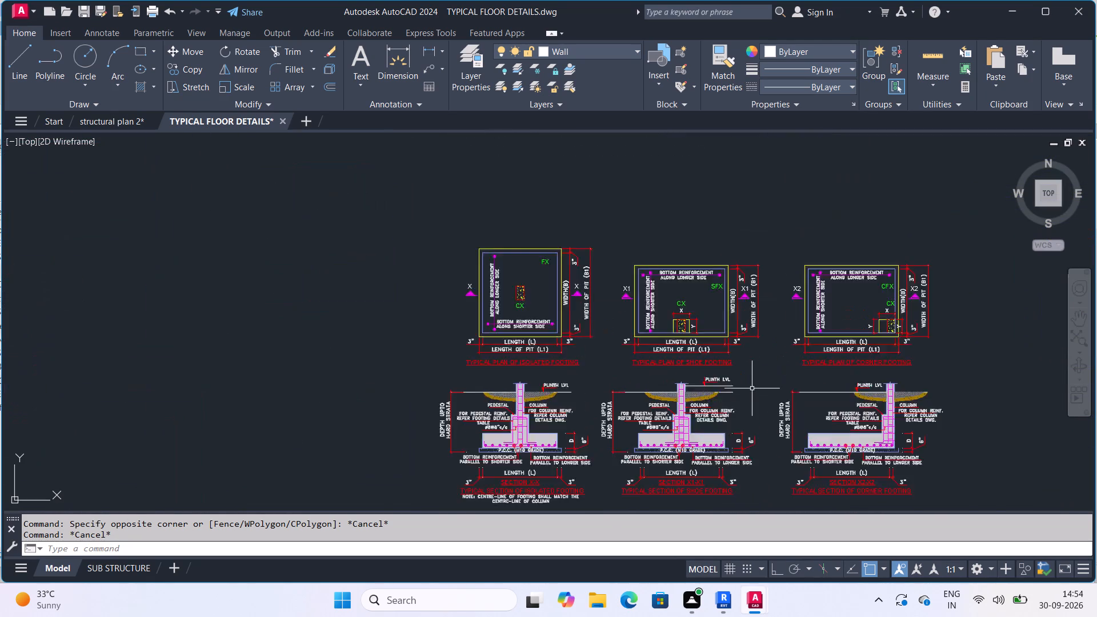
Examine the pedestal, column and footing build-up from the P.C.C. bed to plinth level in the shoe footing section.
scroll(659, 472, "up", 1)
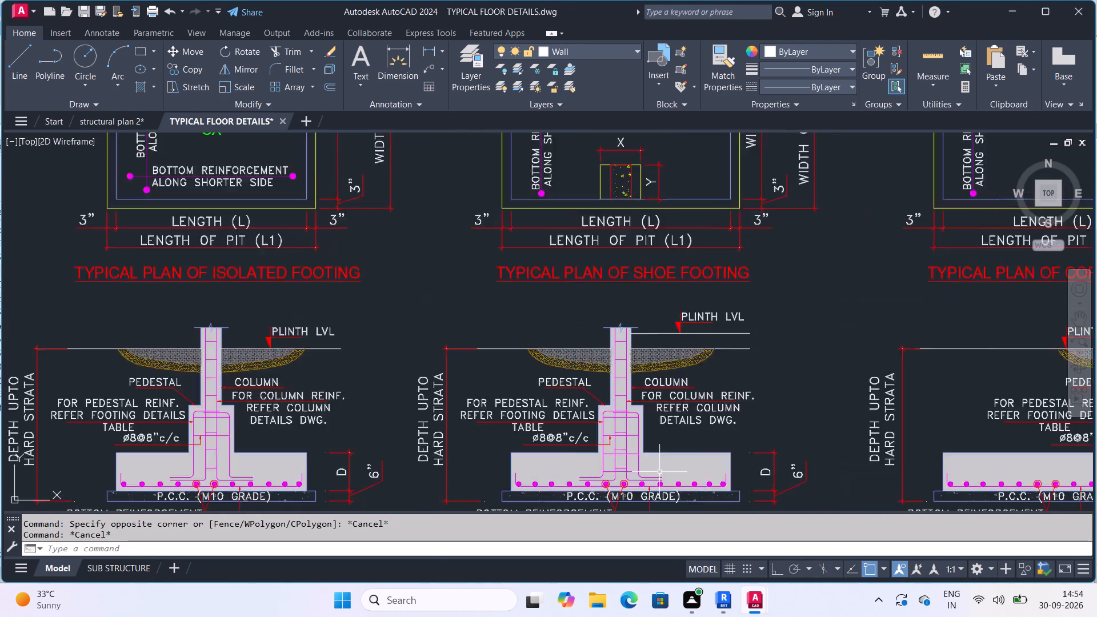
scroll(659, 472, "up", 2)
middle_click_drag(649, 450, 735, 298)
scroll(692, 361, "down", 1)
scroll(688, 351, "up", 2)
middle_click_drag(635, 332, 710, 287)
scroll(710, 287, "down", 1)
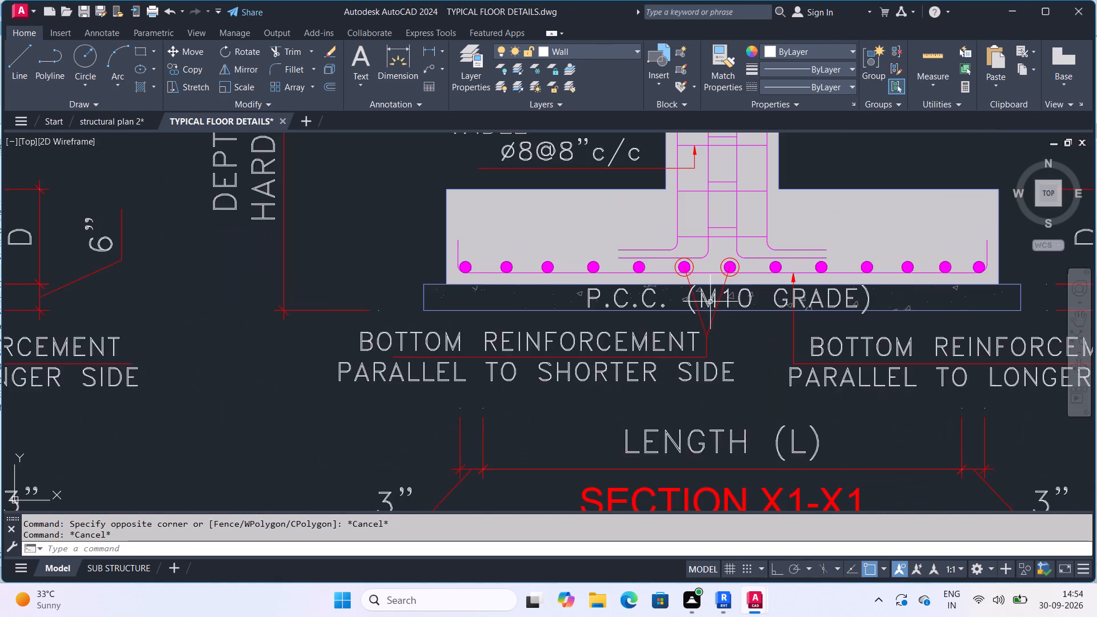
middle_click_drag(713, 316, 735, 375)
scroll(726, 374, "up", 1)
middle_click_drag(769, 366, 768, 368)
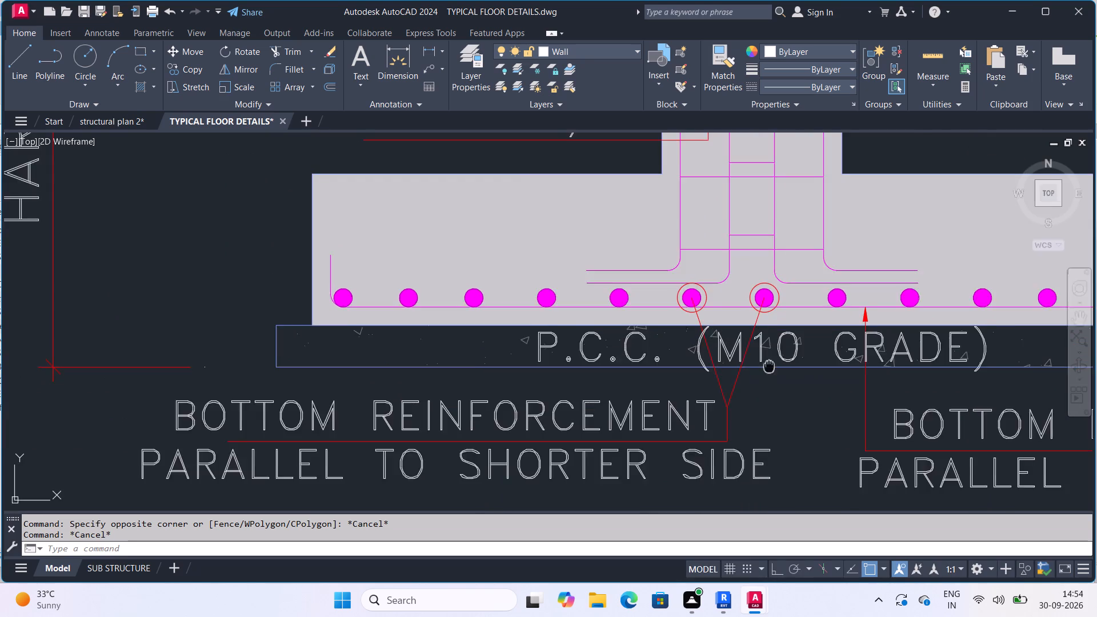
middle_click_drag(768, 368, 760, 395)
scroll(763, 381, "down", 1)
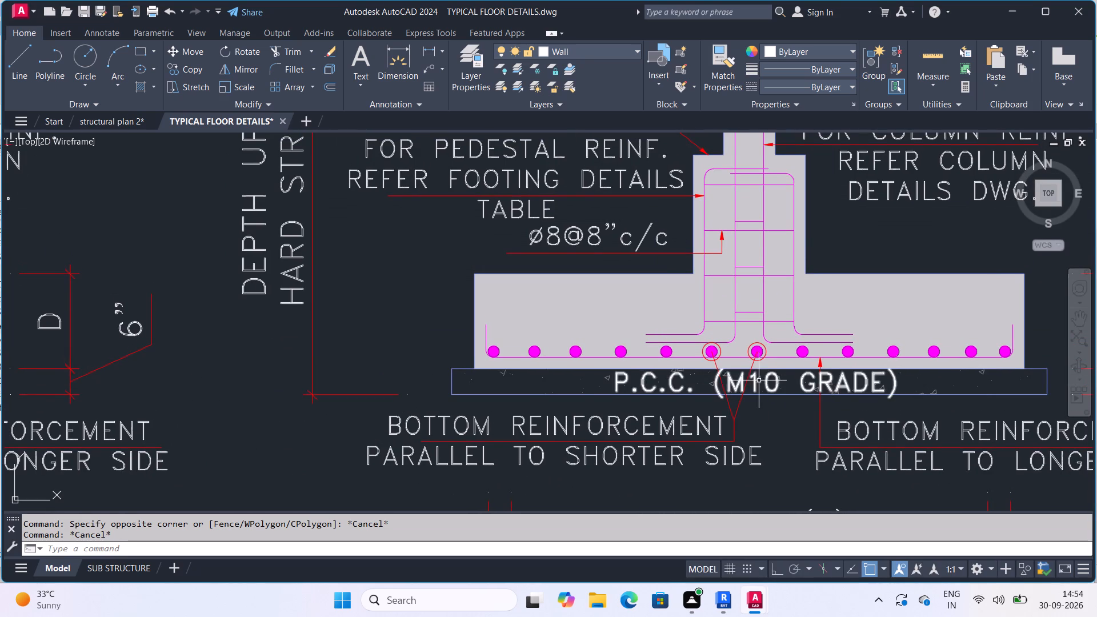
scroll(742, 354, "down", 5)
middle_click_drag(710, 299, 728, 362)
scroll(727, 348, "down", 1)
scroll(760, 395, "up", 3)
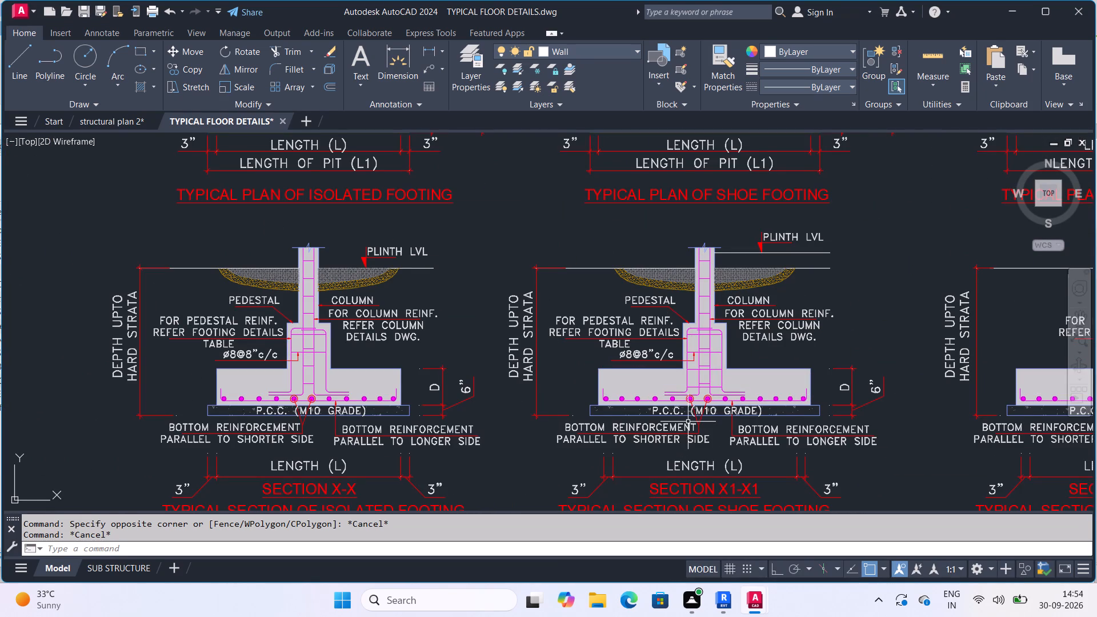
Check the isolated footing schedule again alongside the typical footing plans and sections.
middle_click_drag(686, 333, 728, 472)
scroll(684, 372, "down", 4)
scroll(624, 214, "up", 2)
middle_click_drag(598, 202, 610, 250)
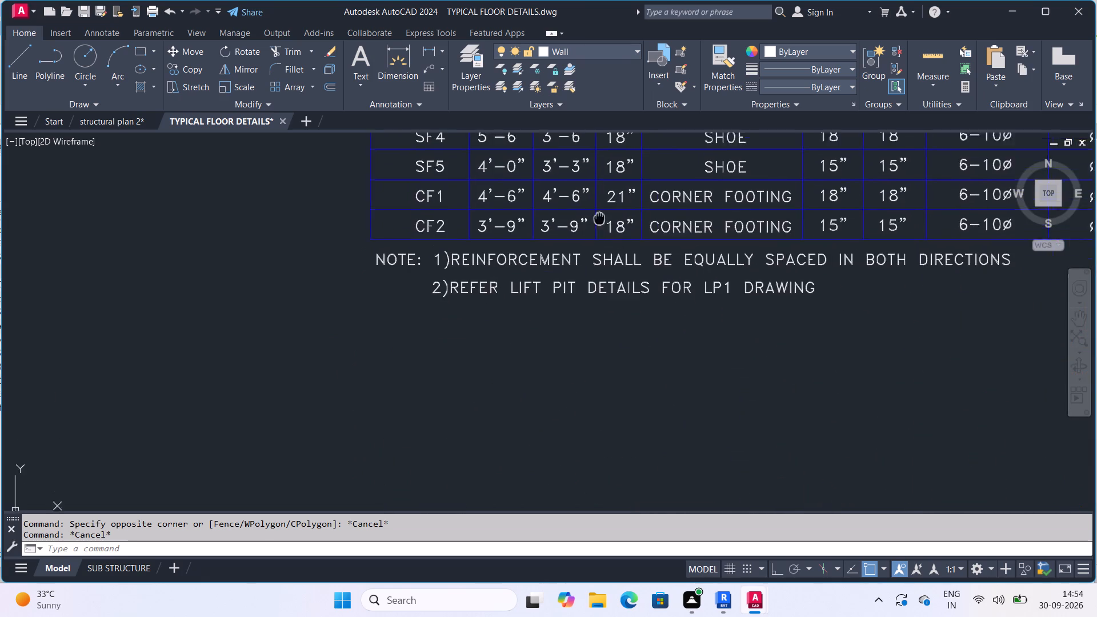
middle_click_drag(610, 250, 674, 355)
scroll(659, 265, "down", 2)
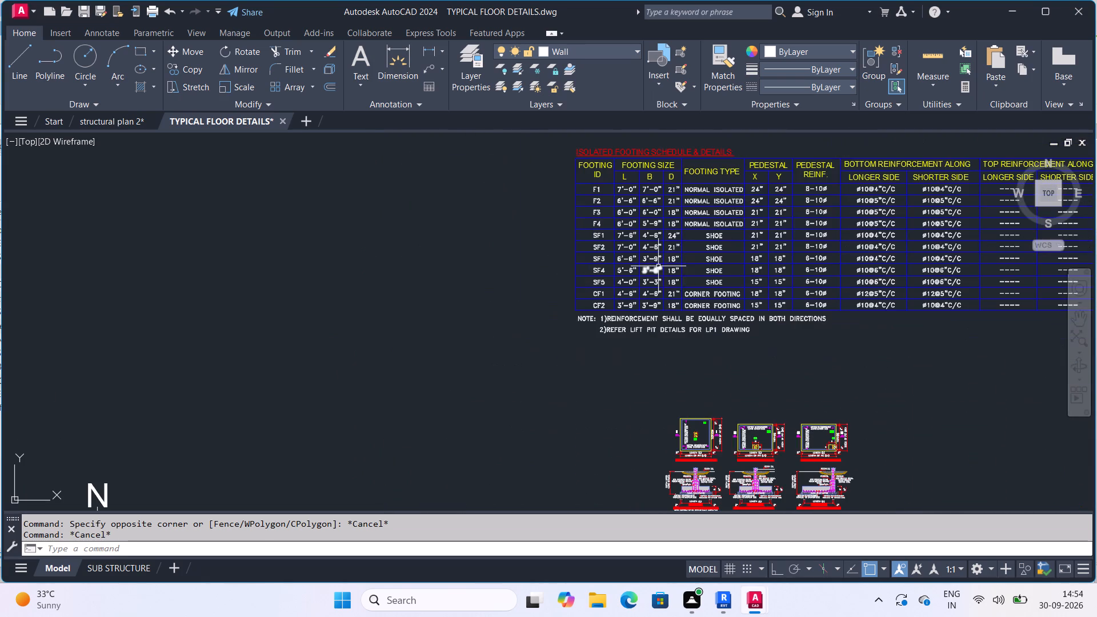
middle_click_drag(850, 301, 689, 262)
scroll(819, 298, "down", 1)
scroll(668, 390, "up", 3)
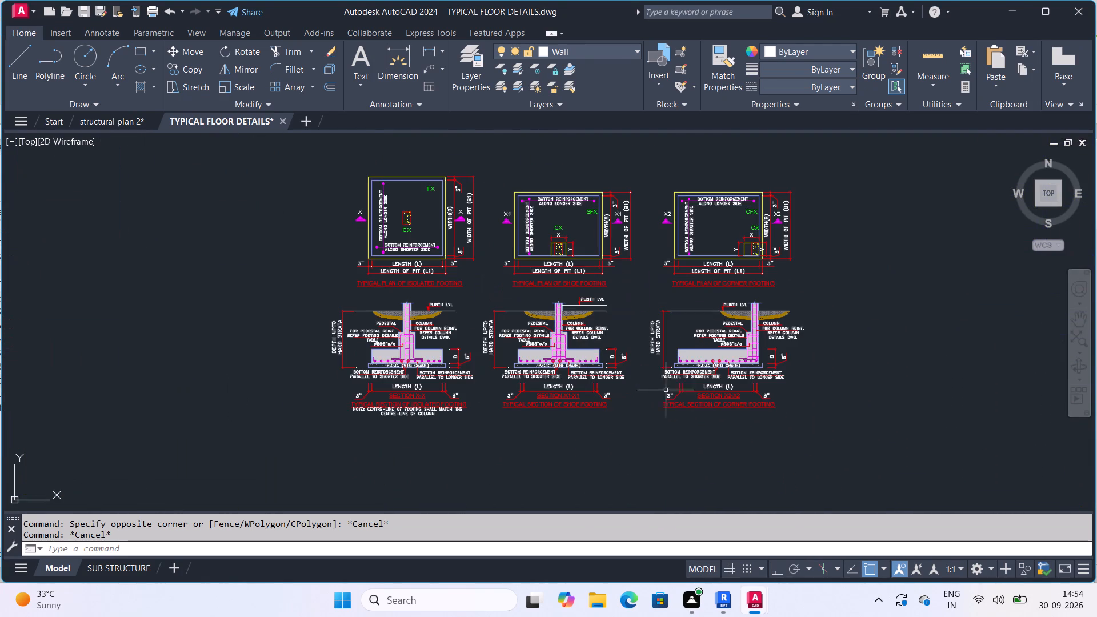
Look through the column details table, the footing layout and the neighbouring structural layout plans.
middle_click_drag(662, 348, 646, 382)
scroll(655, 362, "down", 2)
middle_click_drag(792, 235, 539, 431)
scroll(787, 238, "down", 2)
middle_click_drag(777, 331, 705, 335)
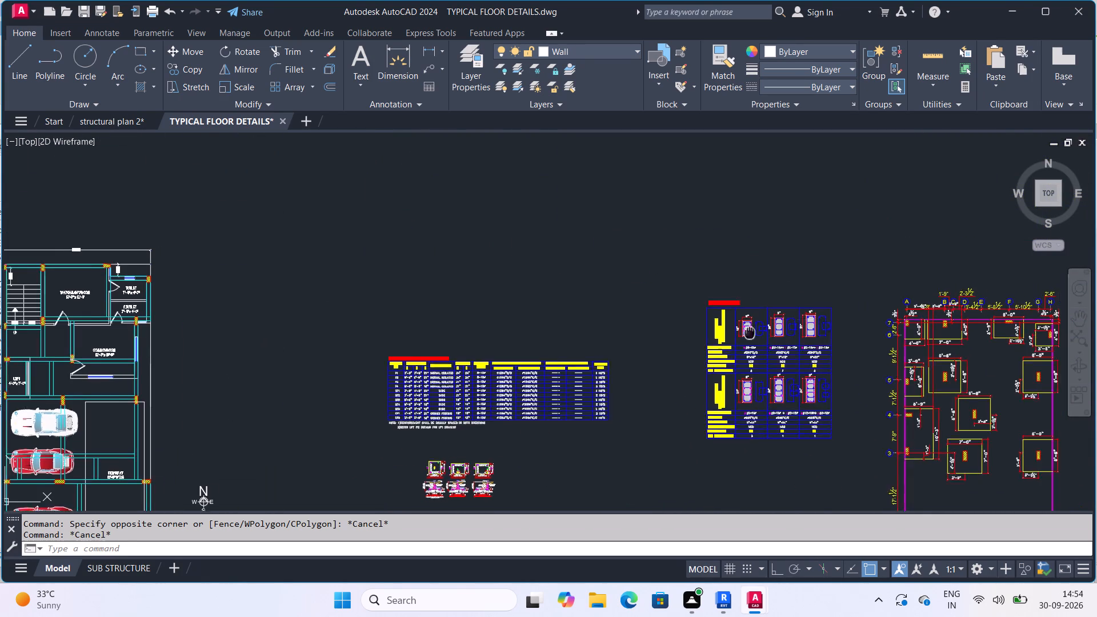
middle_click_drag(705, 335, 501, 296)
scroll(643, 299, "up", 3)
middle_click_drag(751, 327, 507, 383)
scroll(648, 215, "down", 2)
middle_click_drag(647, 218, 608, 337)
middle_click_drag(599, 231, 584, 283)
scroll(599, 231, "down", 3)
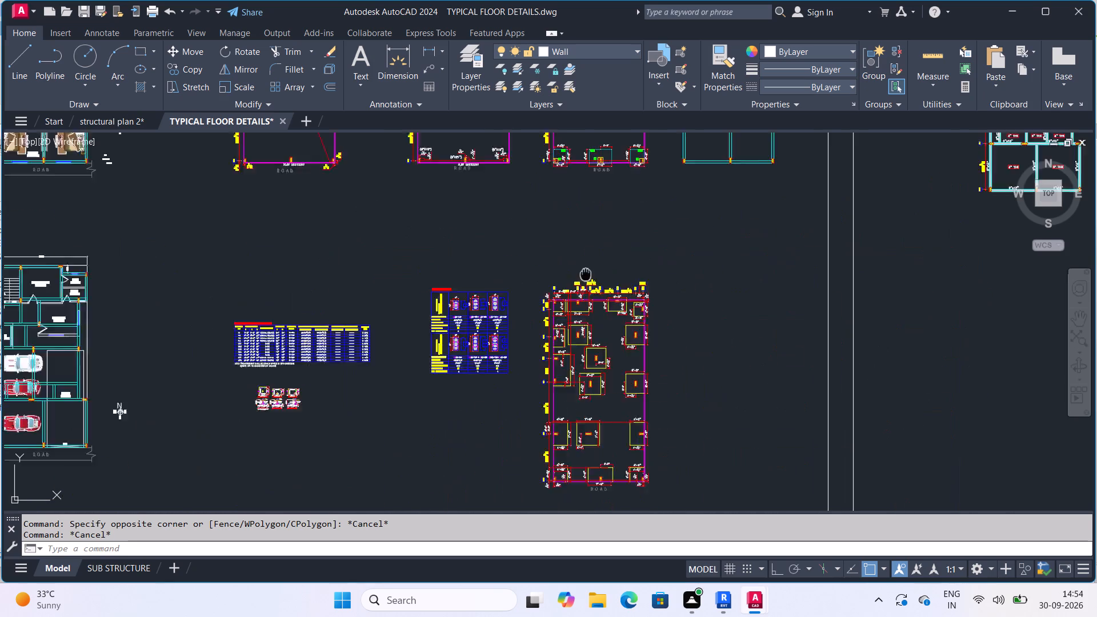
middle_click_drag(593, 196, 583, 400)
scroll(548, 287, "up", 2)
scroll(614, 363, "up", 3)
scroll(563, 364, "up", 3)
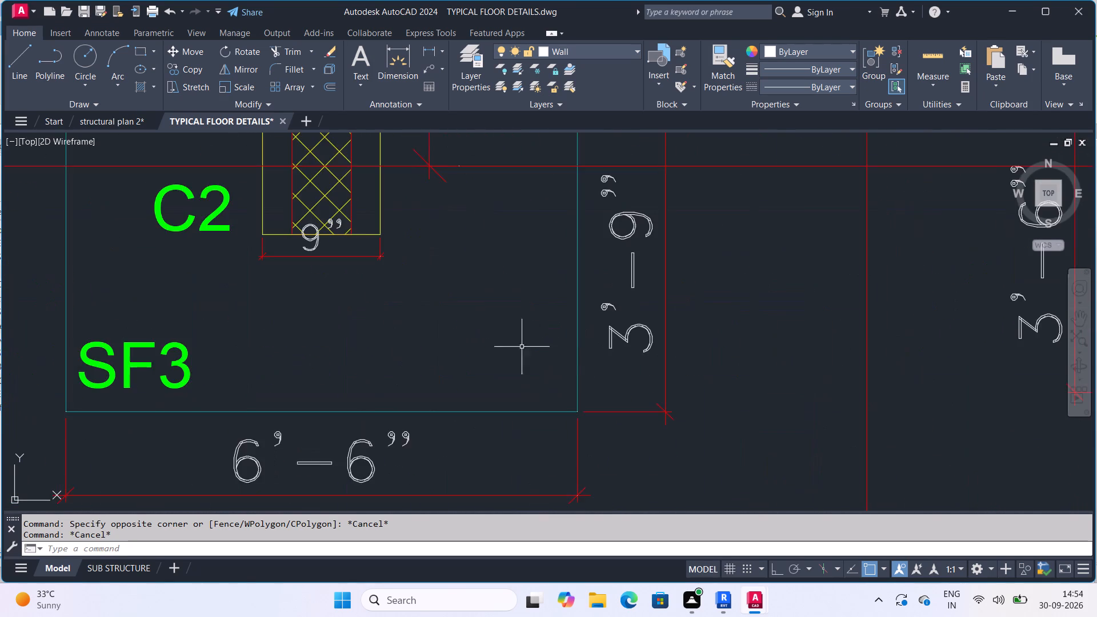
middle_click_drag(495, 334, 577, 328)
scroll(527, 328, "down", 1)
middle_click_drag(502, 306, 591, 344)
scroll(548, 332, "down", 1)
scroll(482, 330, "down", 3)
middle_click_drag(599, 406, 608, 307)
scroll(603, 367, "down", 1)
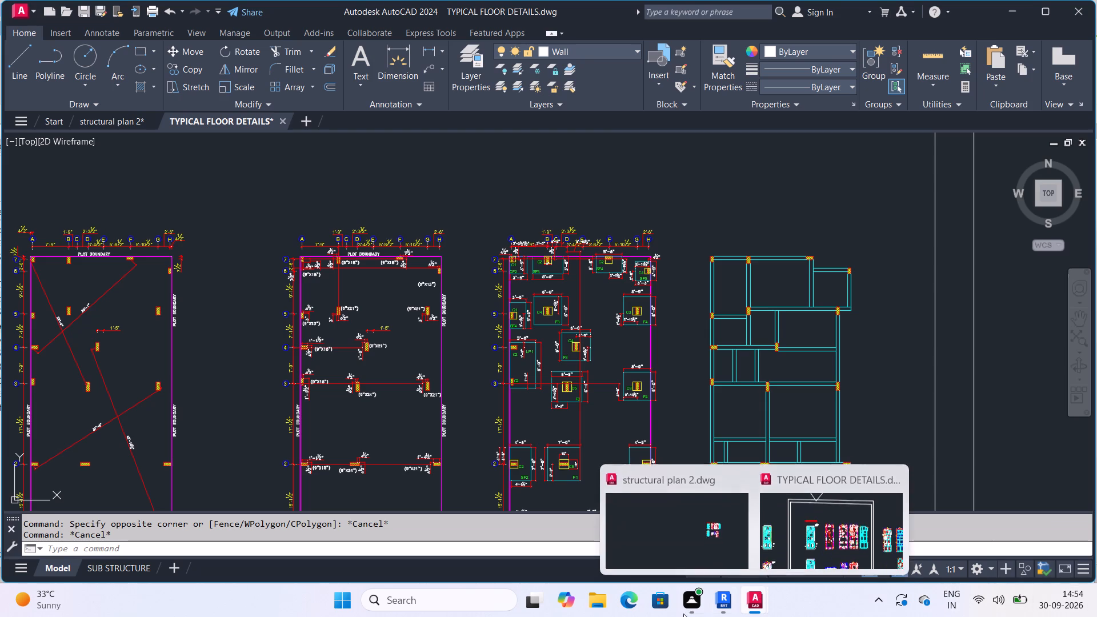
Switch to Revit and review the ground and foundation levels in the North elevation.
left_click(730, 531)
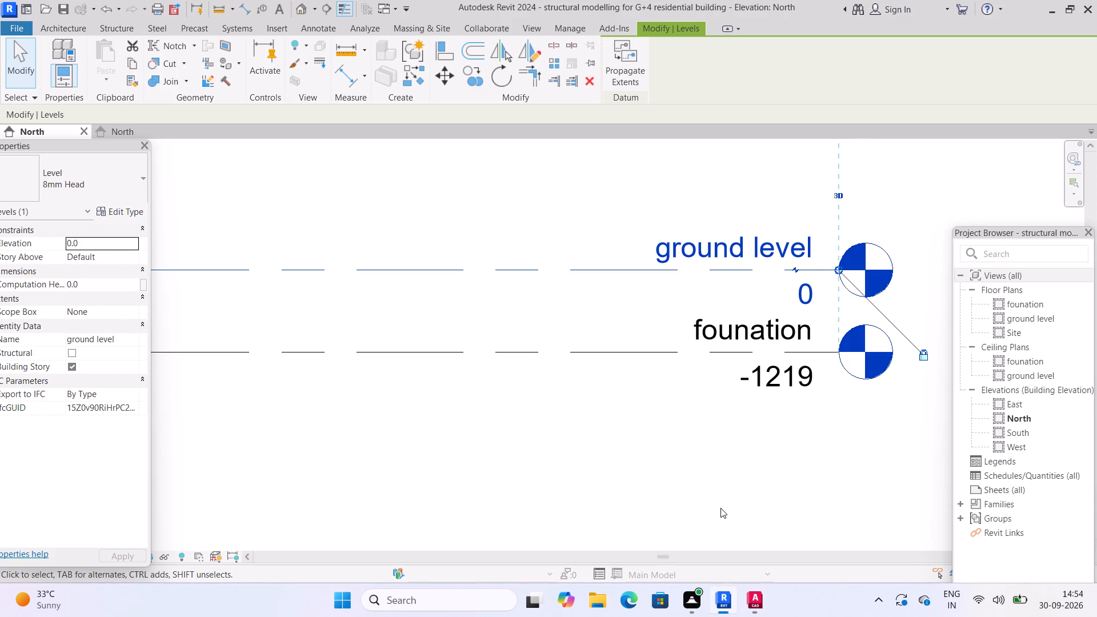
scroll(779, 396, "up", 1)
middle_click(784, 388)
scroll(784, 388, "down", 3)
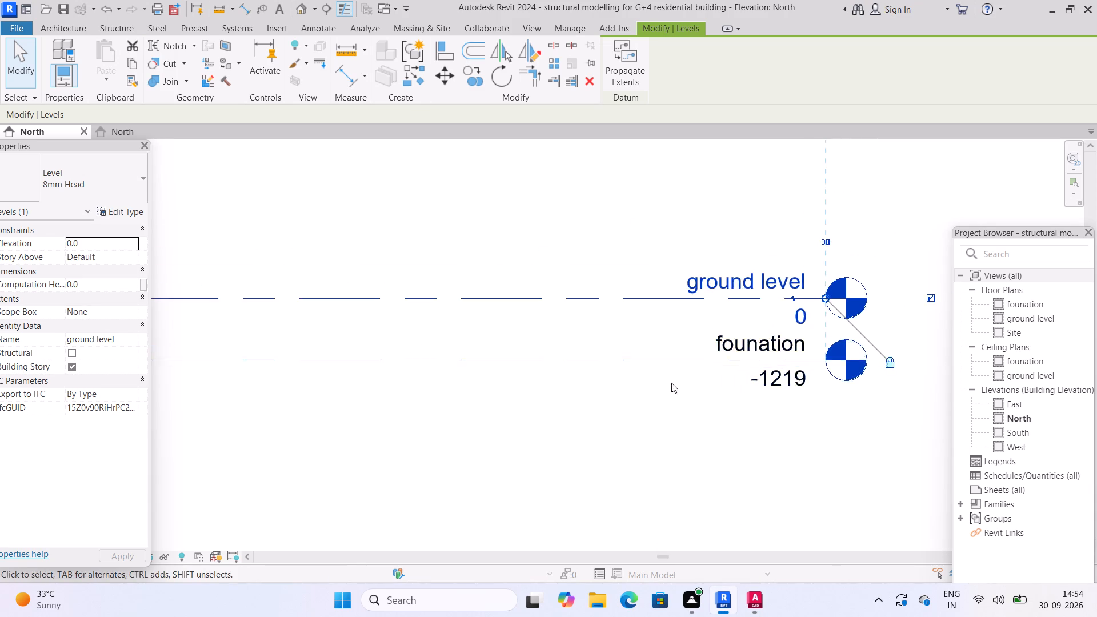
scroll(671, 386, "down", 3)
scroll(520, 451, "down", 2)
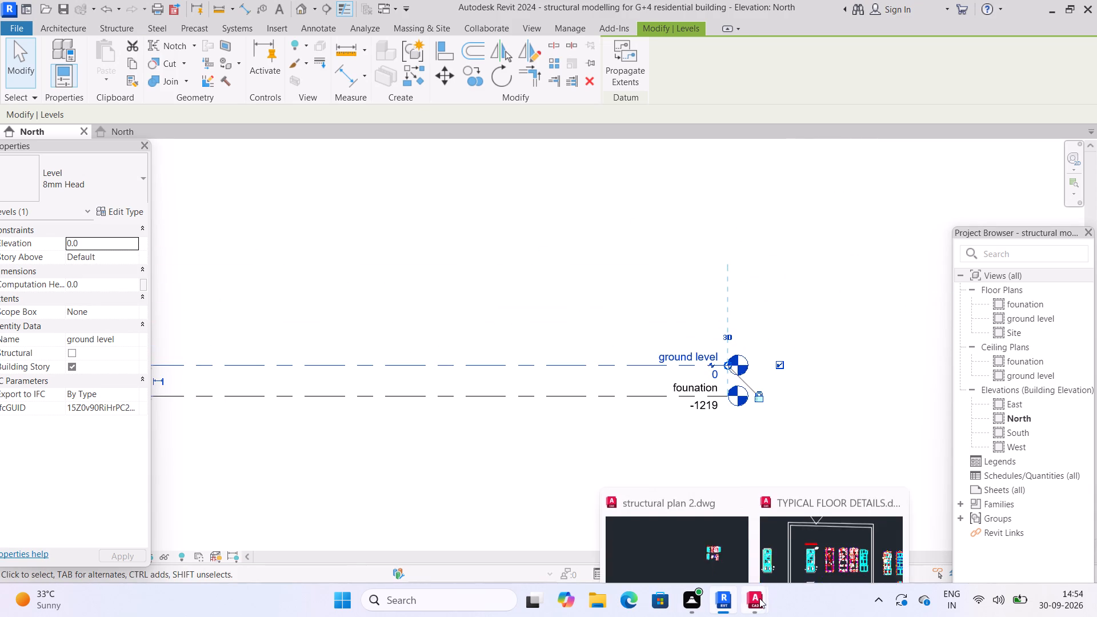
Switch back to TYPICAL FLOOR DETAILS in AutoCAD and locate the typical sections of the isolated and shoe footings.
left_click(759, 598)
left_click(848, 532)
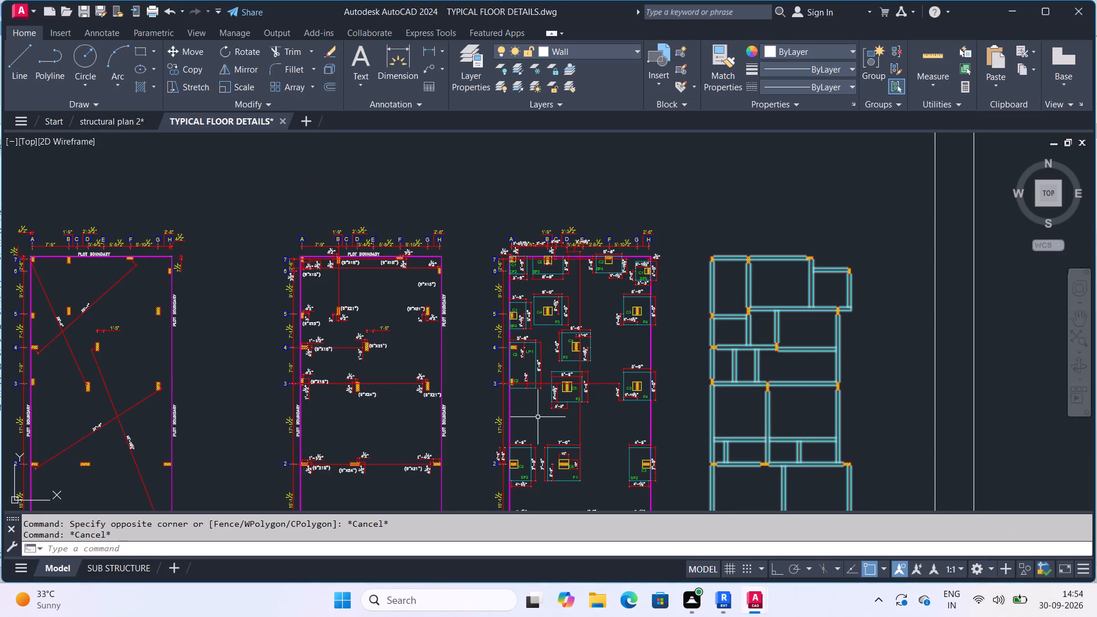
middle_click_drag(538, 400, 595, 225)
scroll(536, 350, "down", 6)
middle_click(575, 233)
scroll(582, 295, "up", 7)
middle_click_drag(579, 289, 798, 310)
scroll(599, 294, "down", 4)
scroll(595, 433, "down", 3)
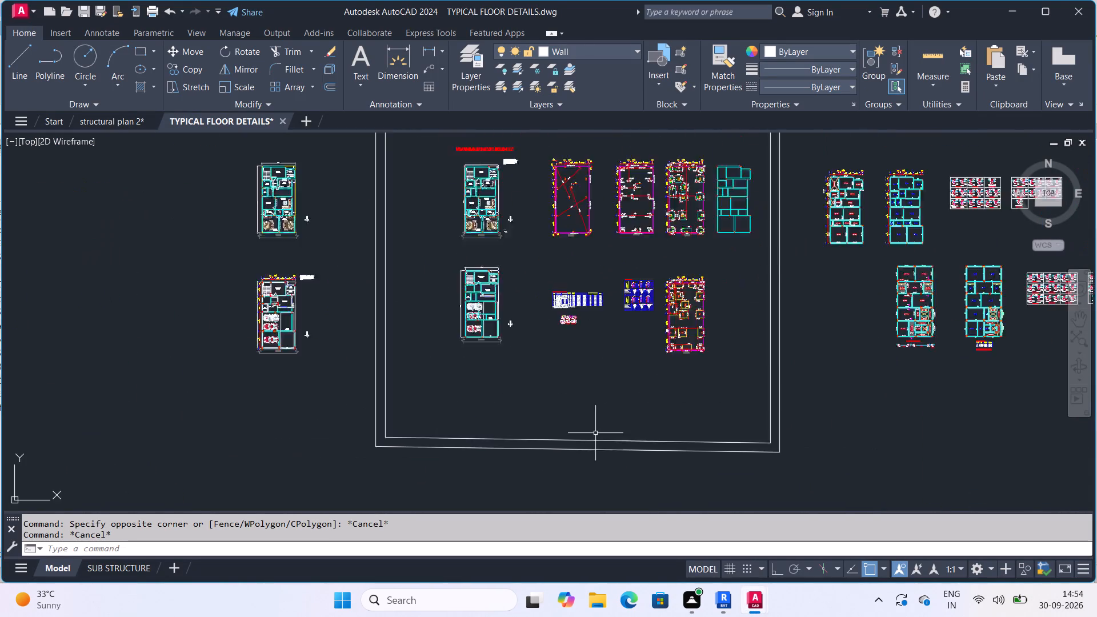
scroll(635, 414, "down", 5)
middle_click_drag(644, 411, 670, 296)
scroll(694, 289, "up", 8)
middle_click_drag(637, 271, 800, 382)
scroll(639, 273, "down", 2)
scroll(516, 296, "up", 8)
middle_click_drag(544, 415, 607, 192)
scroll(596, 214, "down", 1)
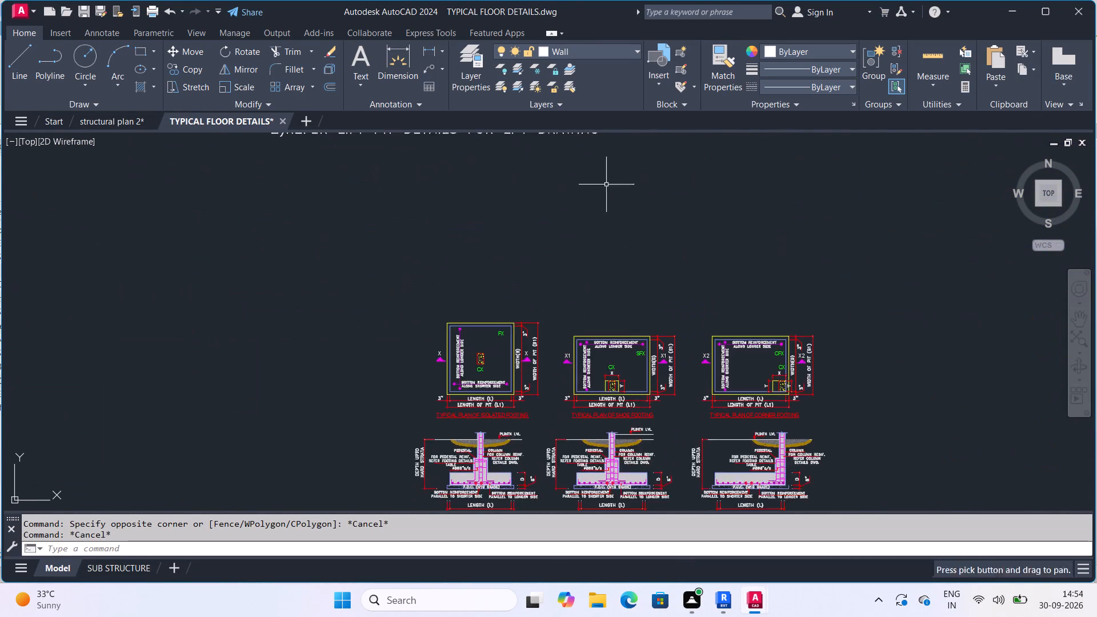
scroll(601, 266, "down", 2)
scroll(581, 306, "up", 5)
middle_click_drag(555, 343, 604, 201)
scroll(598, 205, "up", 1)
scroll(609, 229, "down", 2)
middle_click_drag(611, 231, 618, 237)
middle_click_drag(469, 418, 480, 273)
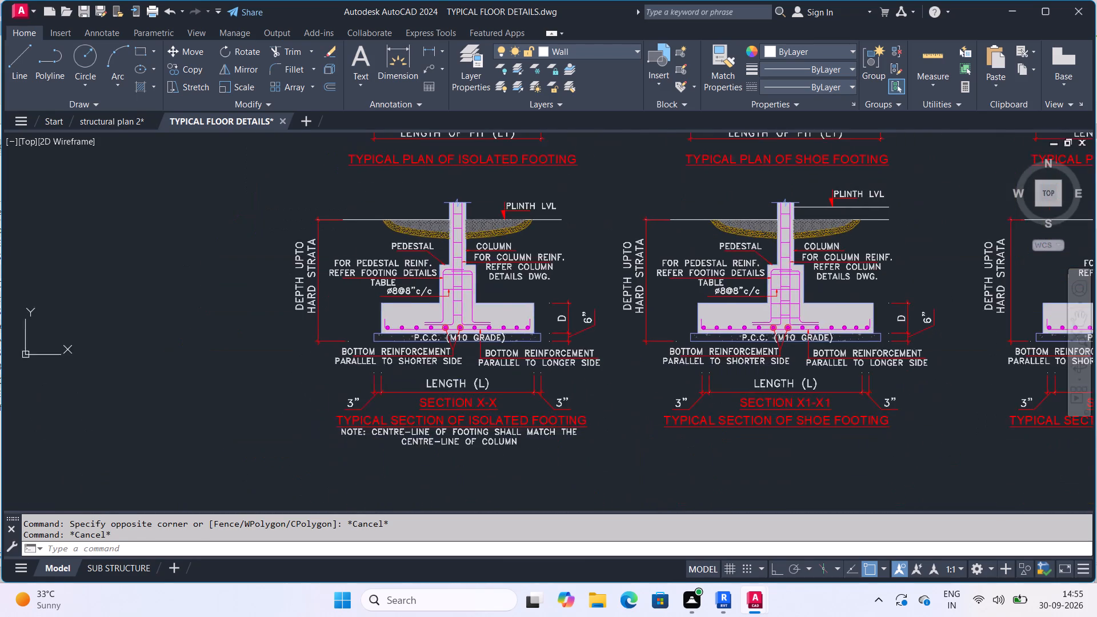
Dimension the pedestal height from the footing top to the pedestal top in the typical section of isolated footing.
scroll(500, 285, "up", 1)
middle_click_drag(500, 285, 485, 344)
left_click(393, 57)
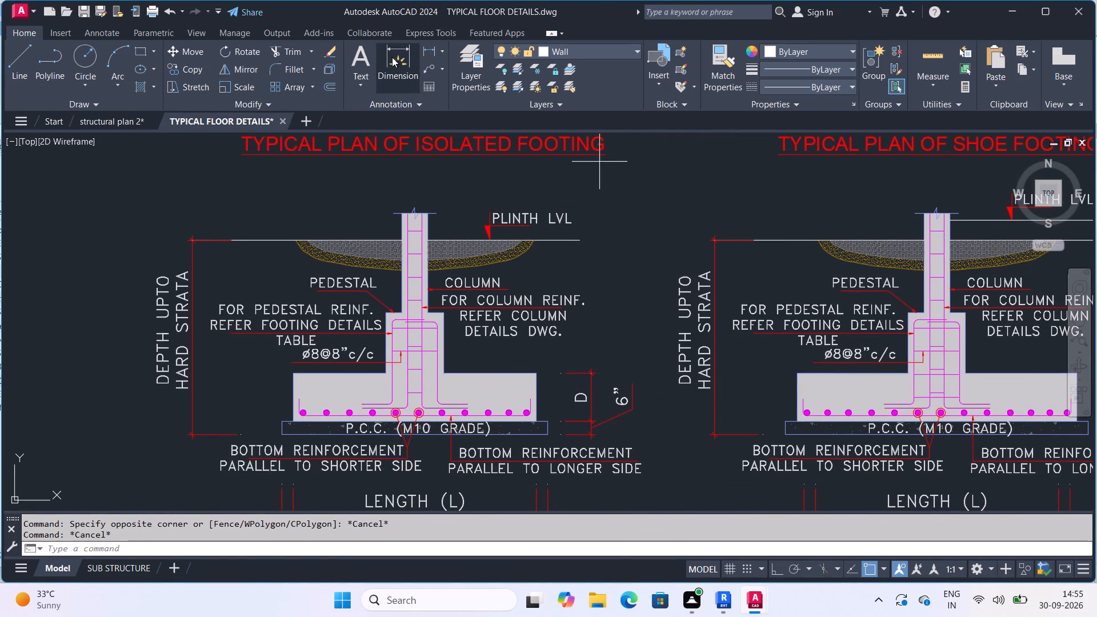
scroll(564, 401, "up", 1)
scroll(563, 399, "down", 2)
scroll(478, 375, "up", 3)
scroll(527, 356, "down", 2)
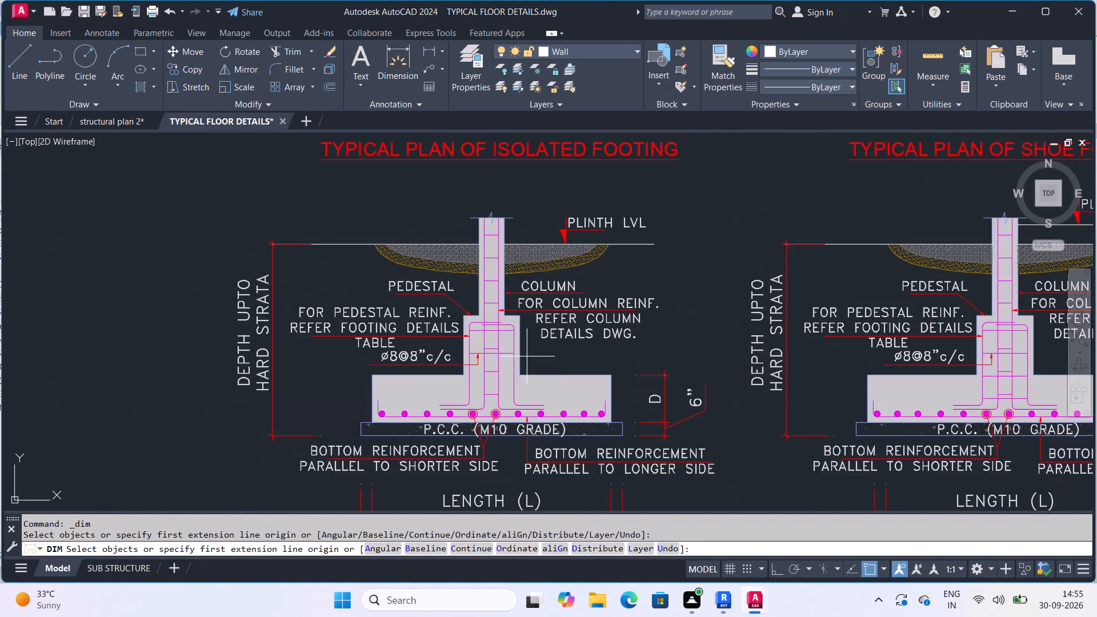
scroll(534, 389, "up", 2)
scroll(527, 354, "down", 2)
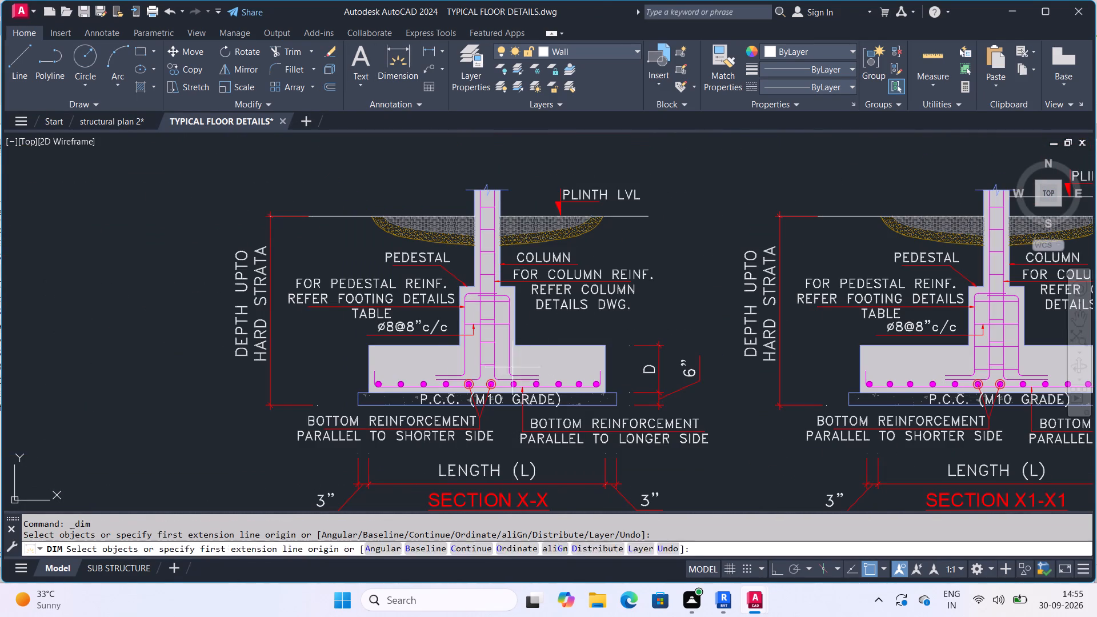
scroll(490, 344, "up", 2)
left_click_drag(545, 349, 543, 339)
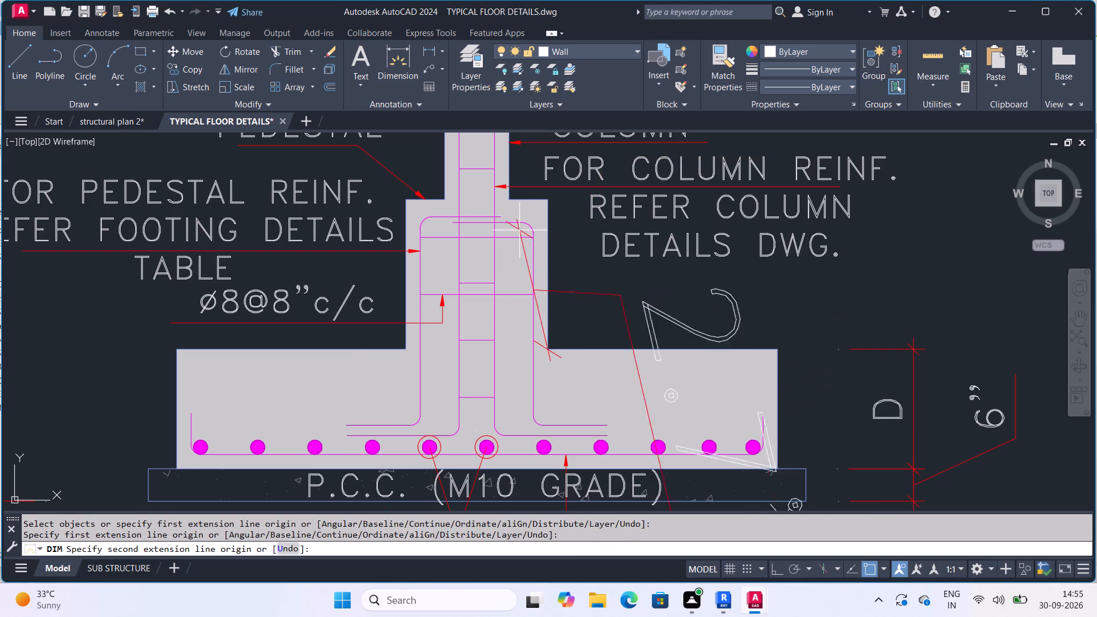
left_click(550, 199)
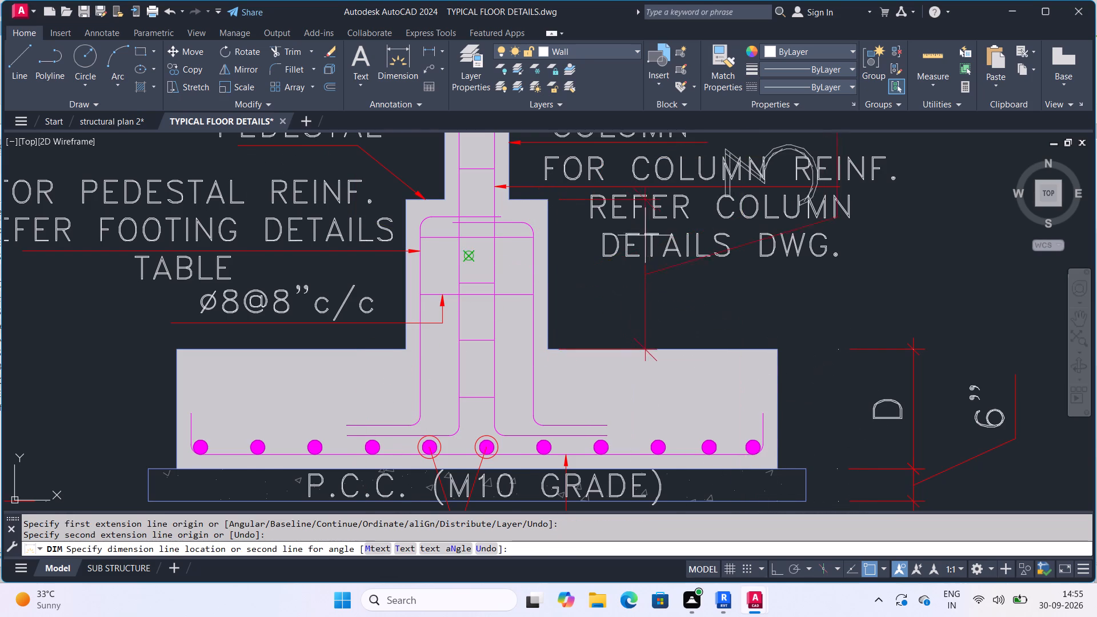
scroll(630, 249, "down", 4)
scroll(703, 250, "up", 2)
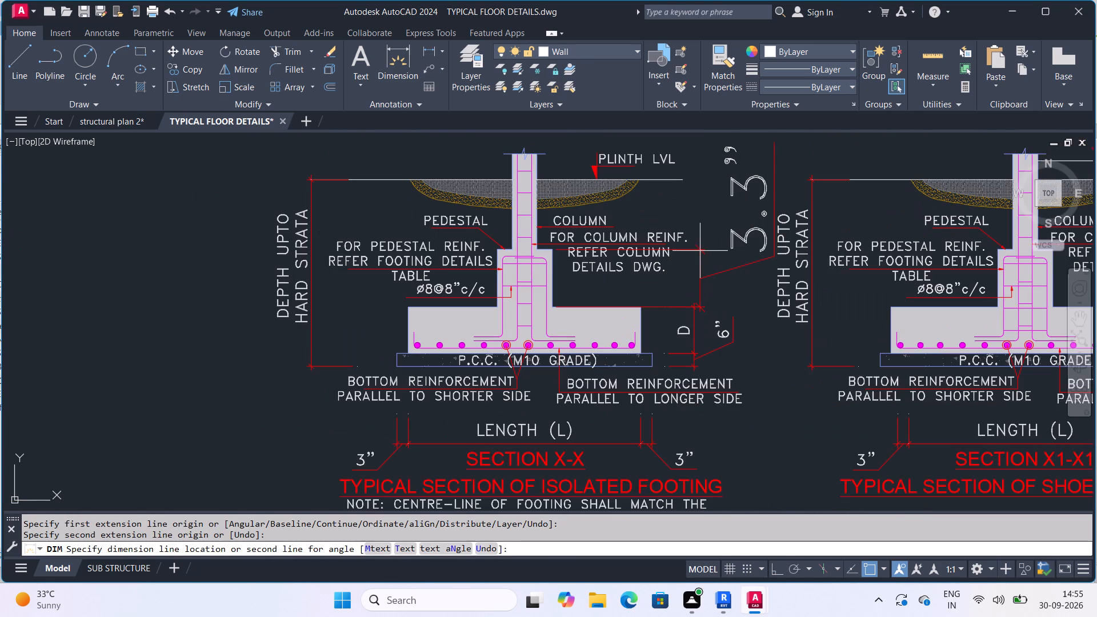
left_click(695, 246)
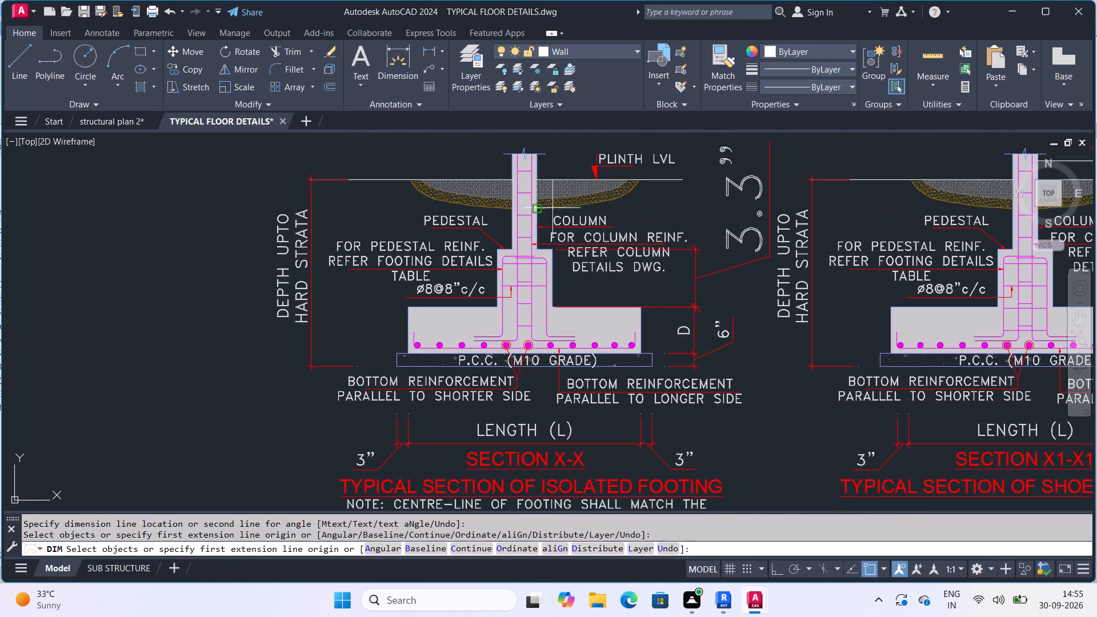
Dimension the column height from the plinth level line down to the pedestal top, aligned above the pedestal dimension.
scroll(548, 238, "up", 2)
scroll(556, 253, "down", 2)
scroll(562, 271, "up", 3)
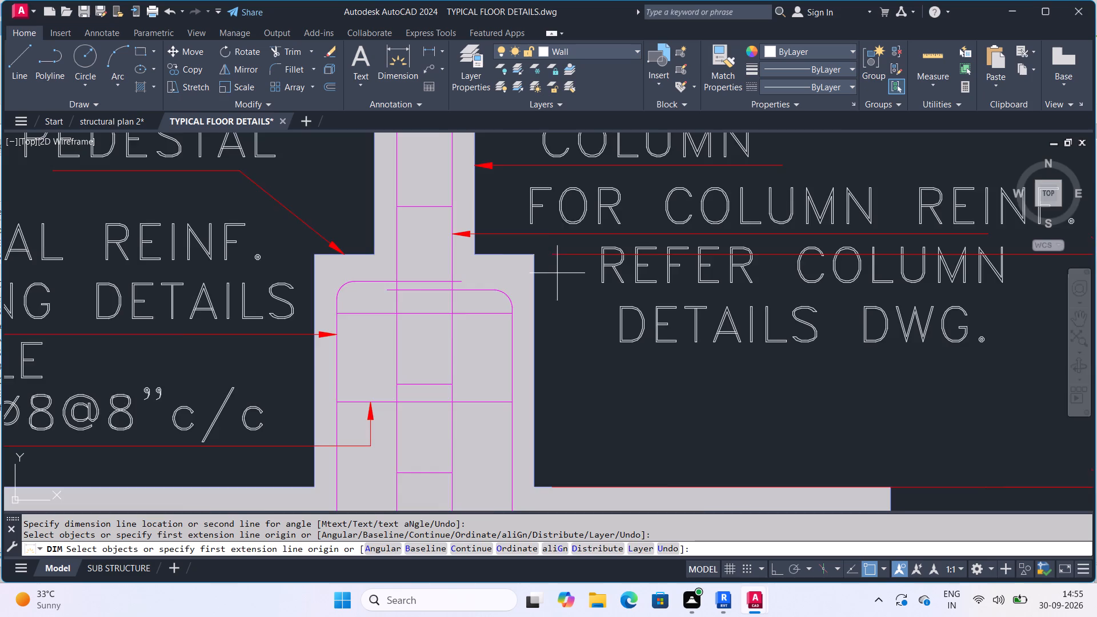
scroll(554, 274, "down", 3)
scroll(536, 201, "up", 2)
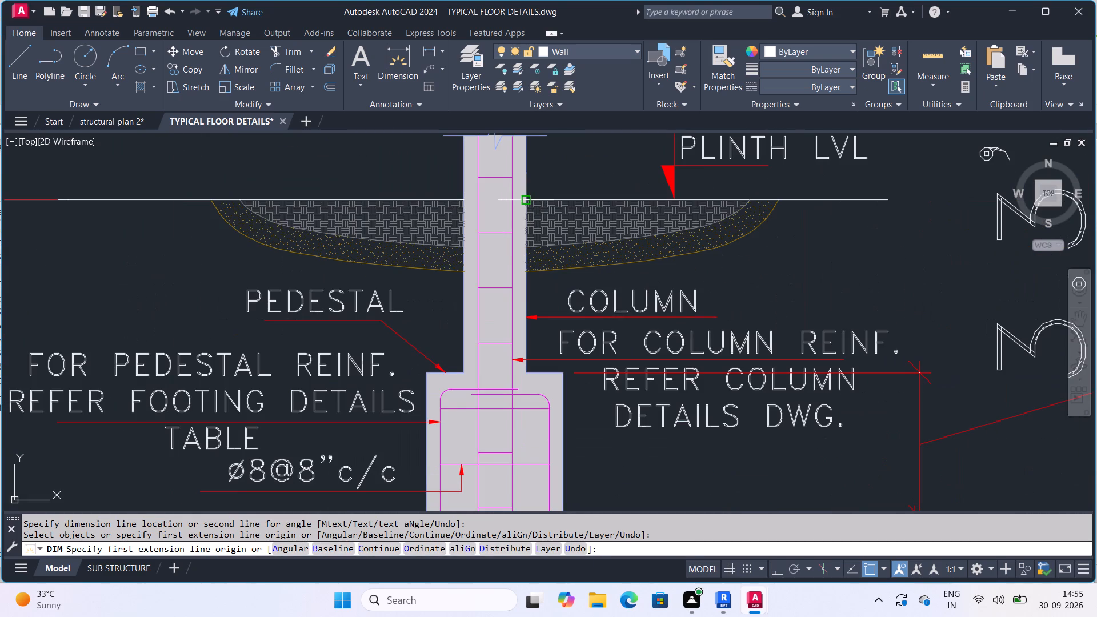
left_click(526, 200)
left_click(523, 374)
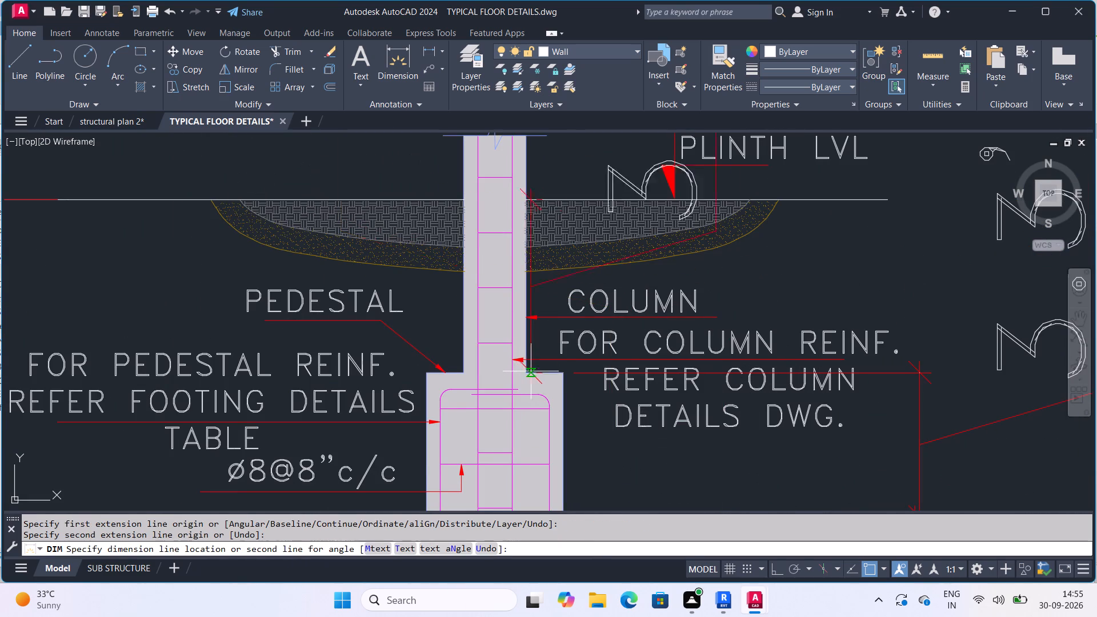
scroll(804, 355, "down", 3)
middle_click_drag(805, 355, 703, 392)
scroll(744, 370, "up", 3)
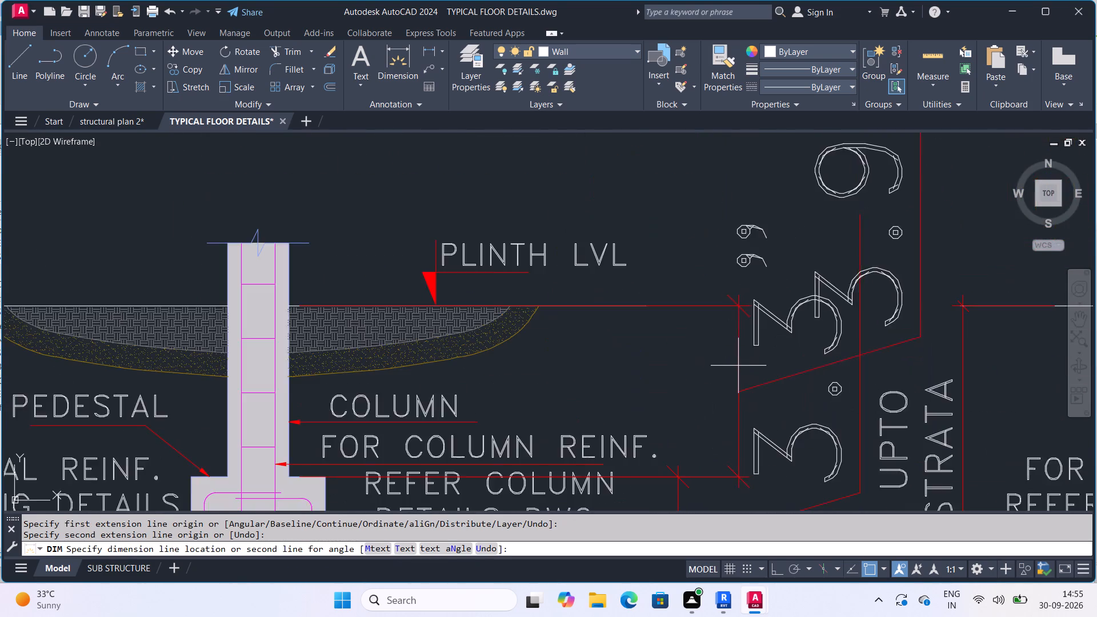
left_click(675, 344)
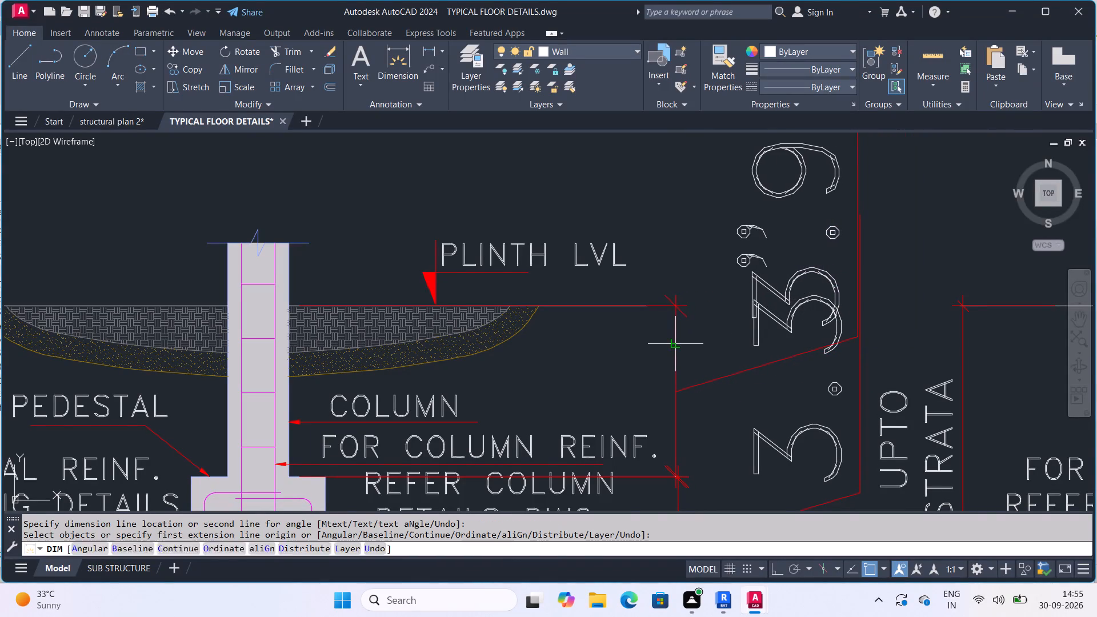
Examine the isolated footing section's new height dimensions together with footing depth D, the P.C.C. thickness and the plinth level.
scroll(672, 342, "down", 4)
middle_click_drag(707, 339, 655, 212)
scroll(663, 297, "up", 3)
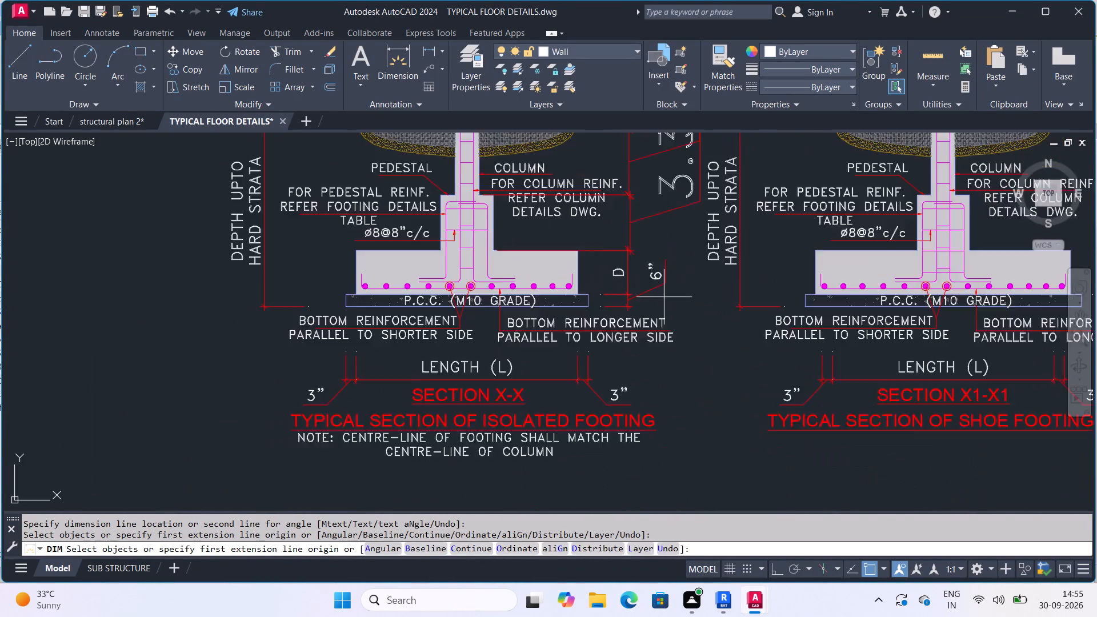
middle_click_drag(670, 275, 664, 318)
scroll(664, 311, "down", 1)
middle_click_drag(653, 307, 653, 316)
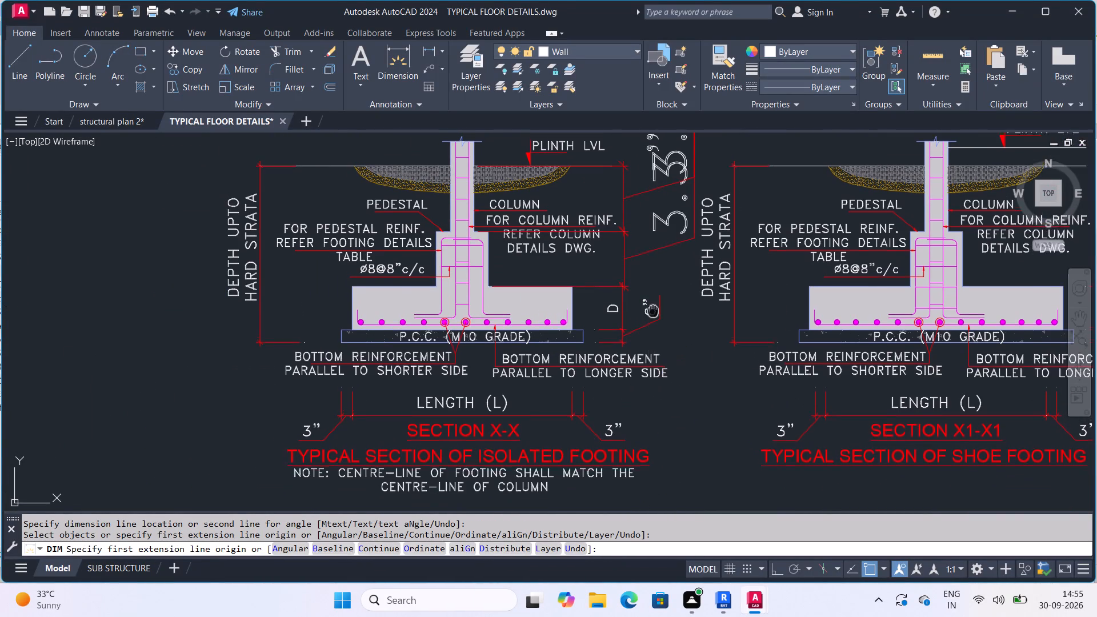
middle_click_drag(653, 316, 661, 360)
middle_click_drag(674, 261, 686, 343)
scroll(696, 332, "up", 2)
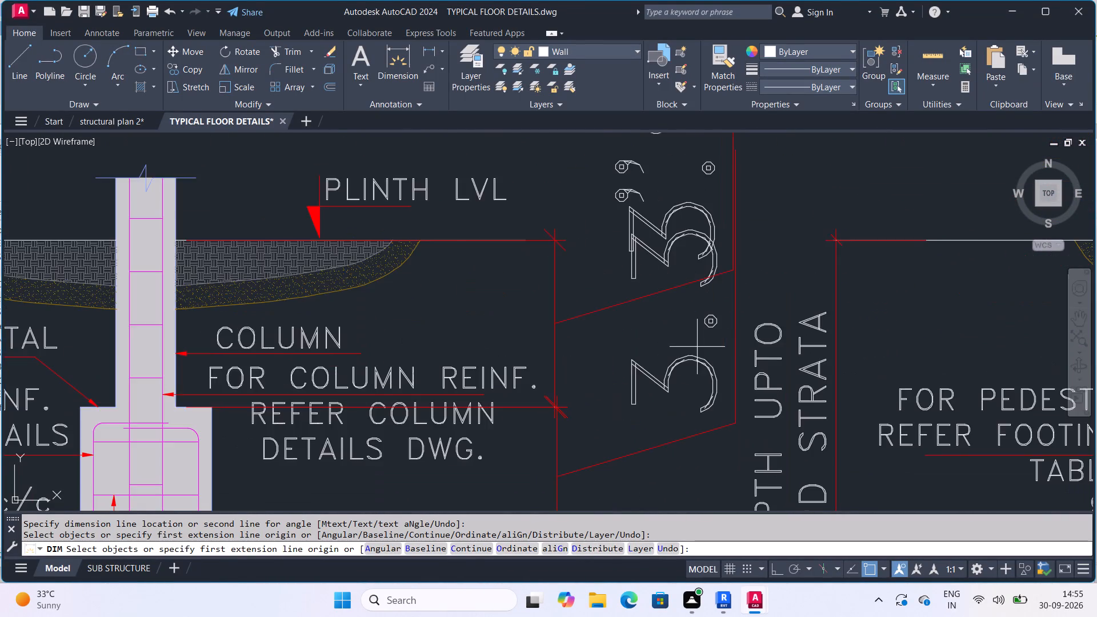
scroll(687, 334, "down", 2)
scroll(670, 420, "down", 2)
scroll(668, 413, "up", 2)
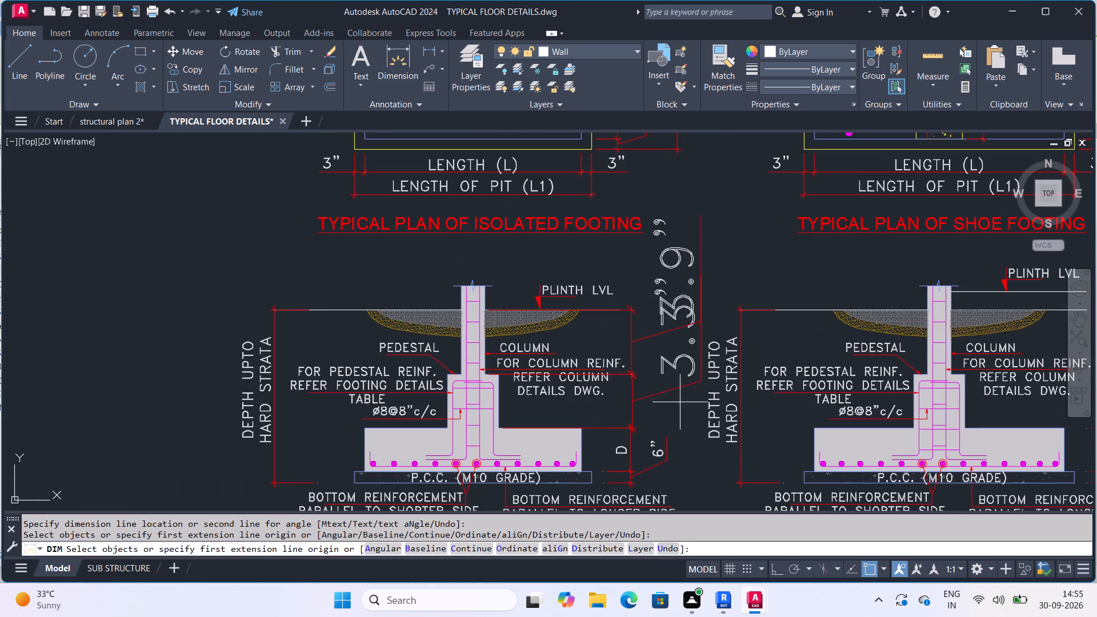
scroll(676, 448, "up", 2)
scroll(632, 407, "down", 2)
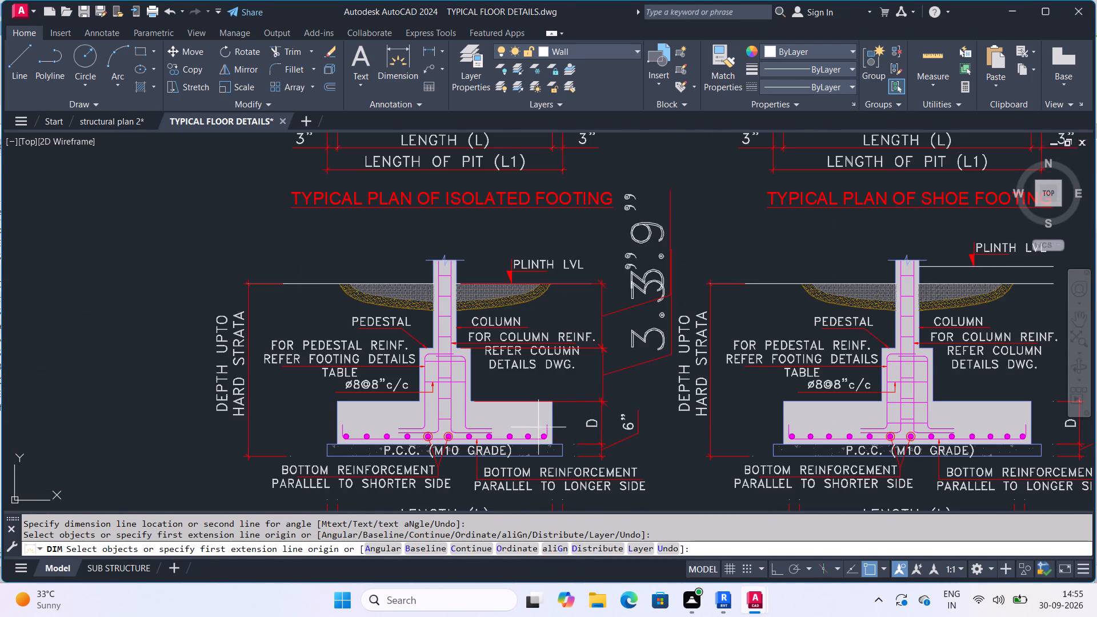
scroll(538, 427, "up", 1)
middle_click_drag(545, 424, 560, 416)
scroll(547, 424, "down", 1)
middle_click_drag(539, 423, 551, 414)
middle_click_drag(502, 346, 406, 404)
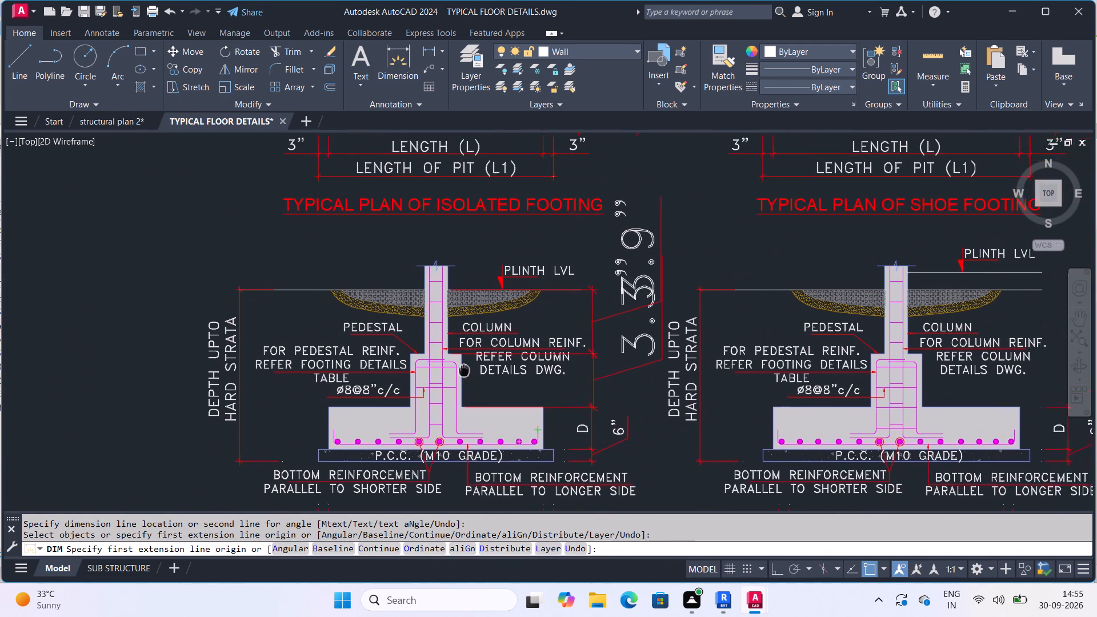
middle_click_drag(406, 404, 397, 410)
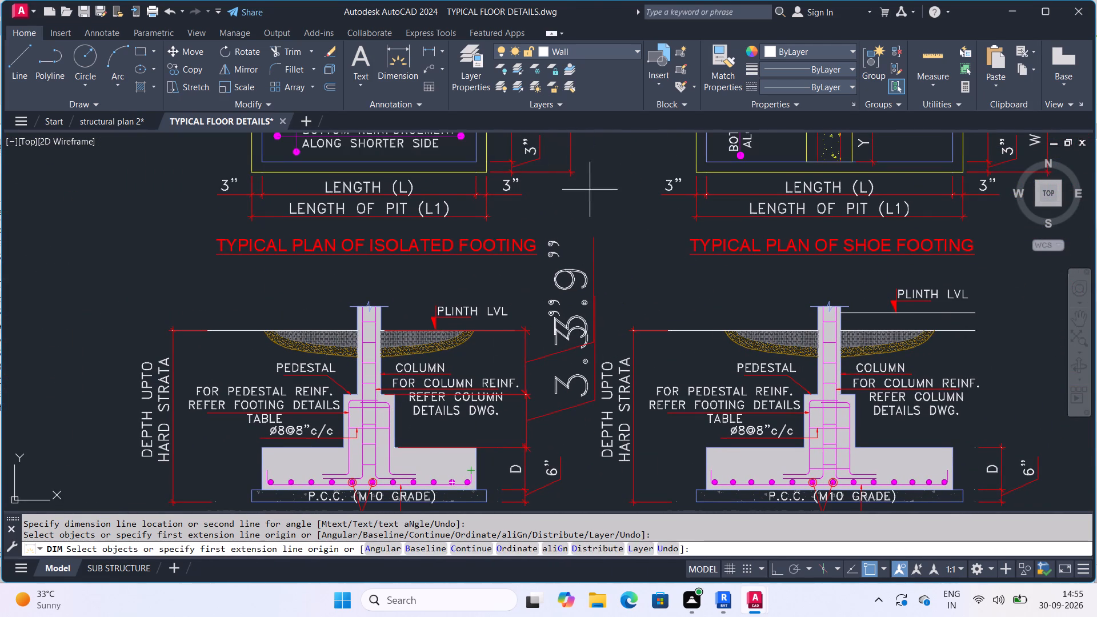
scroll(616, 314, "down", 1)
middle_click_drag(610, 314, 528, 347)
scroll(493, 380, "up", 1)
middle_click_drag(492, 380, 498, 351)
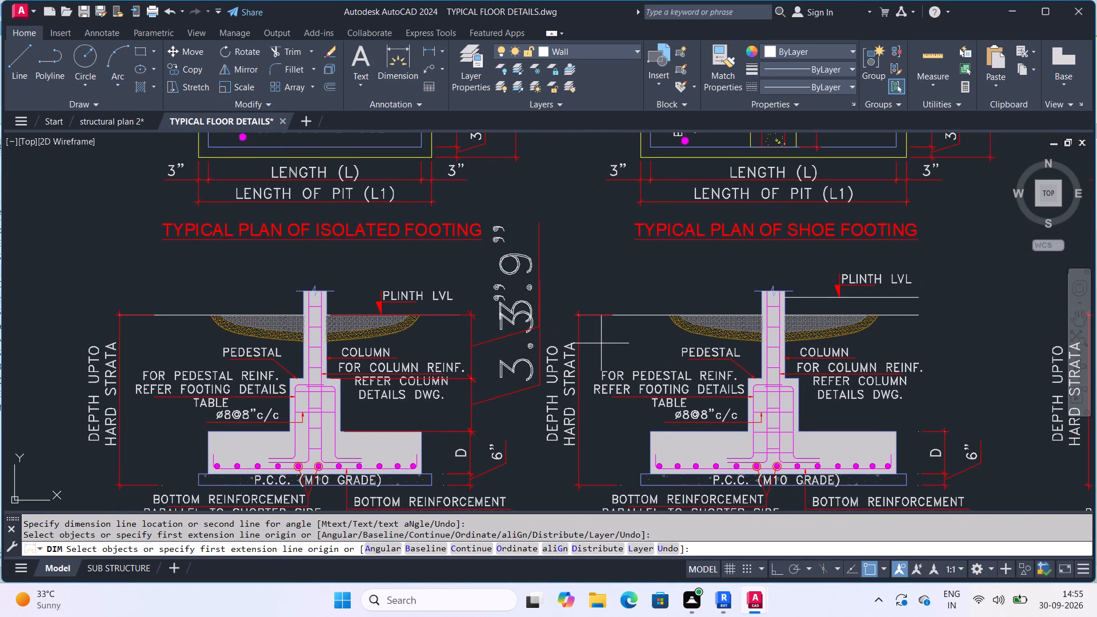
Read the overlapping pedestal and column height dimension texts closely against the isolated footing section, and end the Dimension command.
scroll(572, 396, "up", 2)
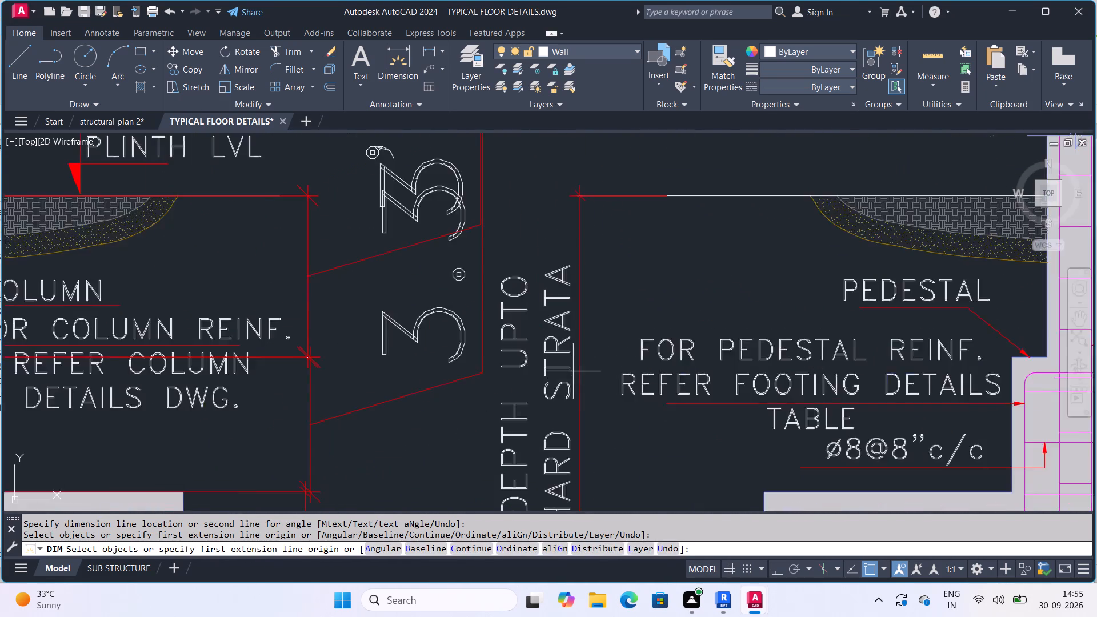
scroll(573, 363, "up", 1)
middle_click_drag(569, 354, 542, 366)
scroll(569, 354, "down", 2)
scroll(461, 307, "up", 2)
scroll(477, 312, "down", 2)
middle_click_drag(467, 343, 507, 187)
scroll(493, 231, "down", 1)
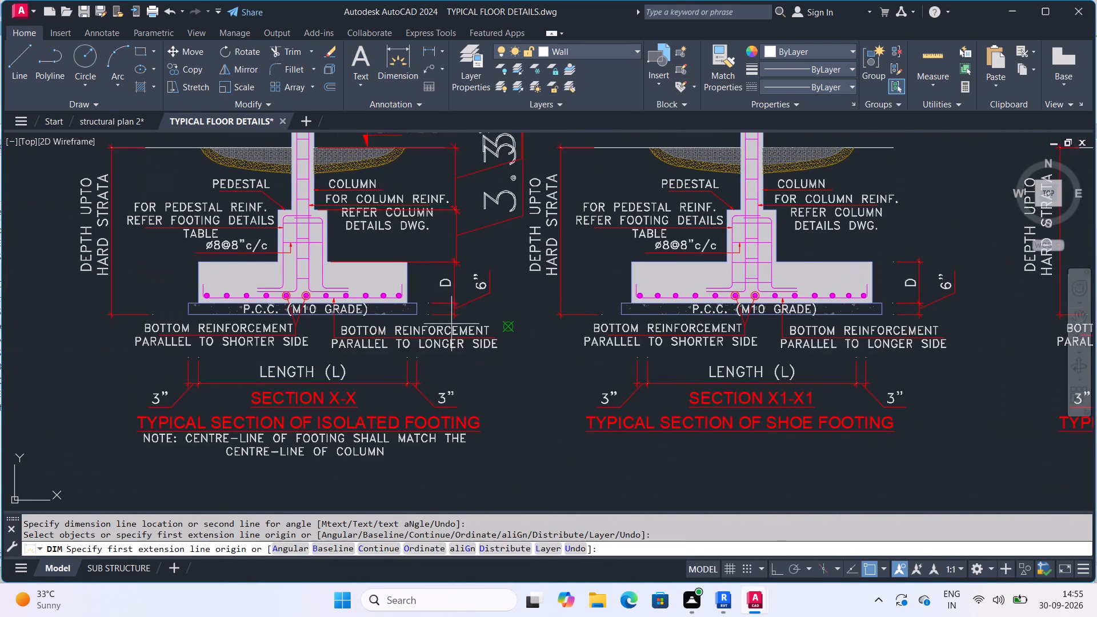
scroll(451, 295, "up", 2)
middle_click_drag(463, 306, 475, 320)
middle_click_drag(547, 269, 532, 391)
scroll(542, 292, "down", 2)
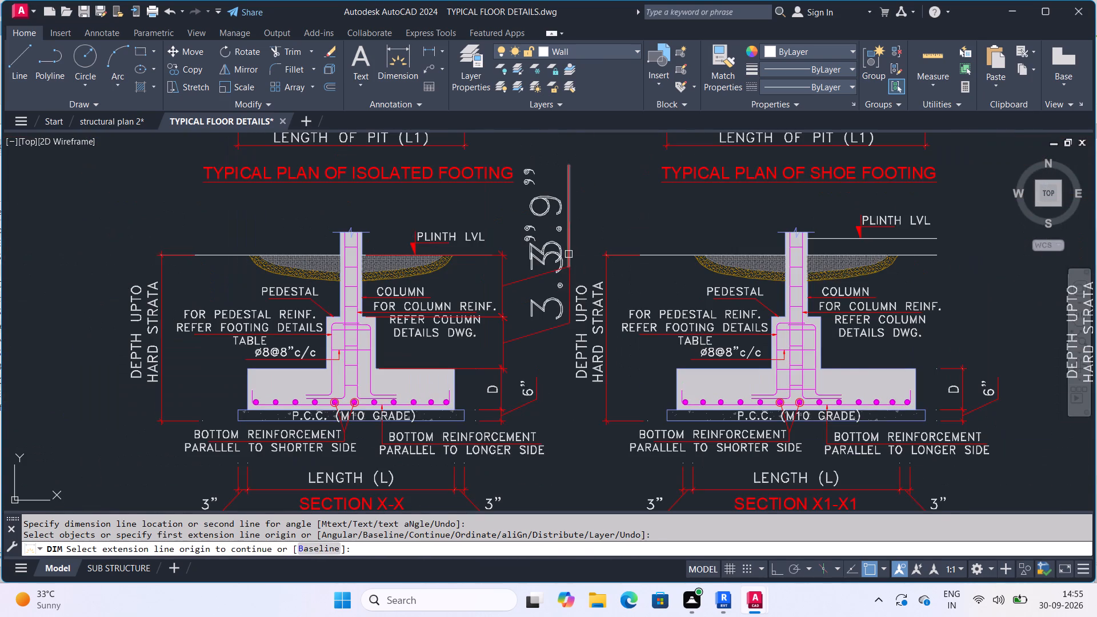
scroll(557, 302, "up", 2)
middle_click_drag(562, 294, 569, 314)
scroll(600, 271, "down", 2)
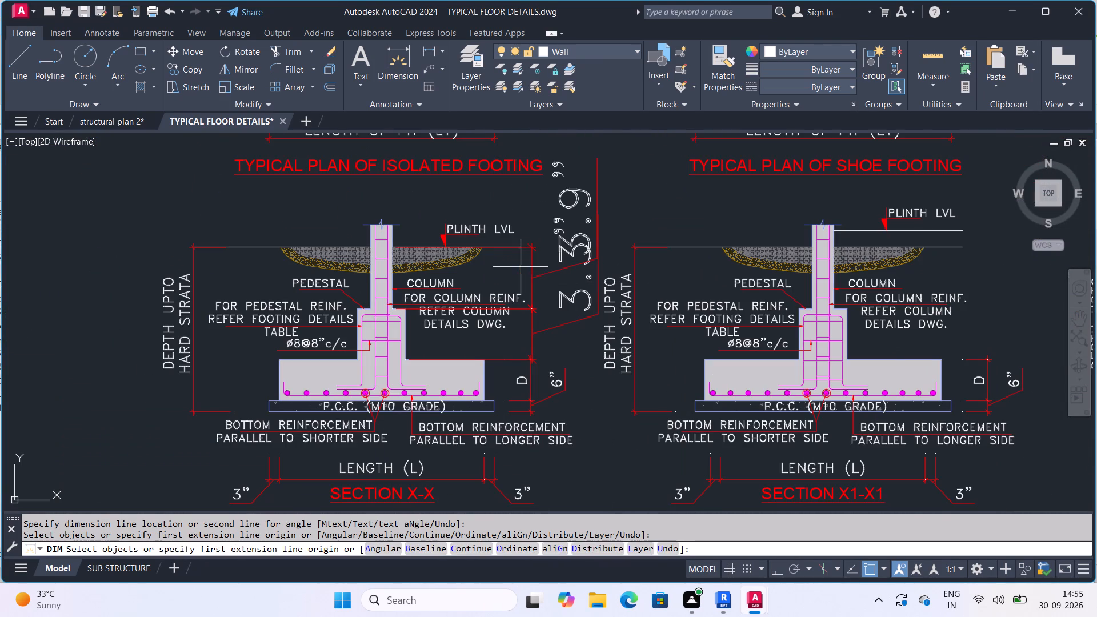
scroll(597, 303, "up", 2)
middle_click_drag(560, 308, 580, 375)
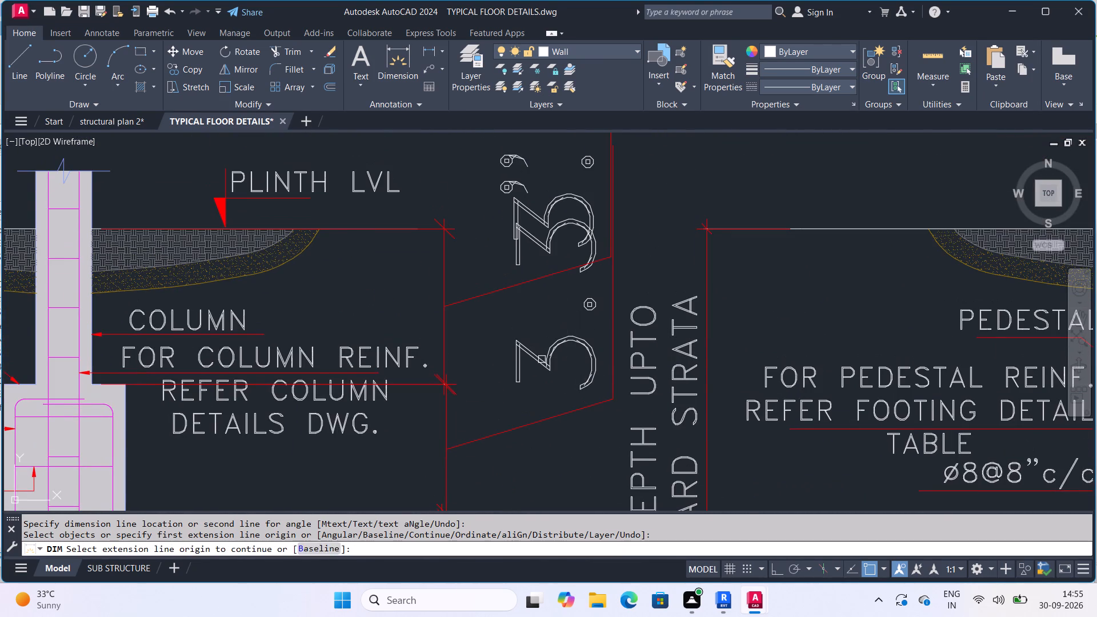
scroll(533, 339, "down", 2)
scroll(556, 278, "up", 1)
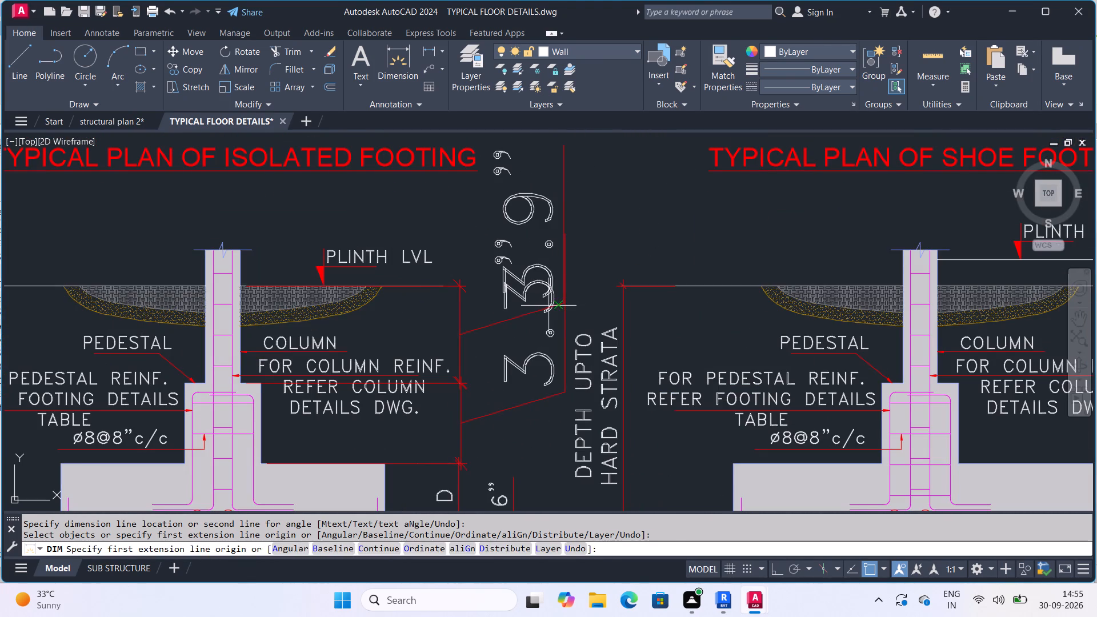
scroll(525, 274, "up", 2)
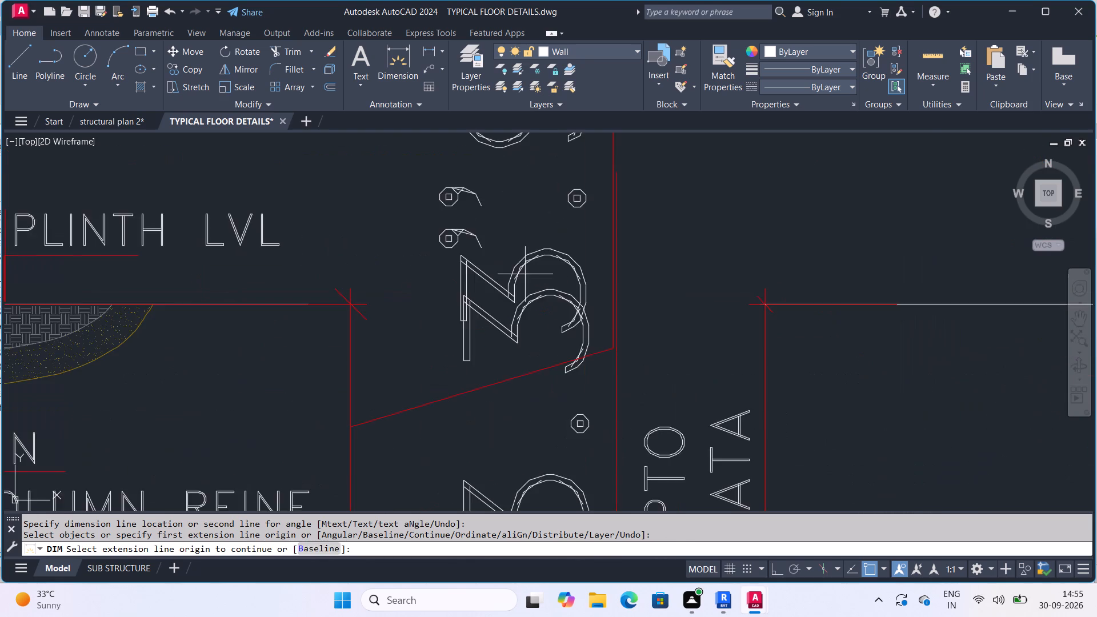
scroll(537, 266, "down", 2)
middle_click_drag(537, 266, 547, 257)
scroll(539, 280, "down", 1)
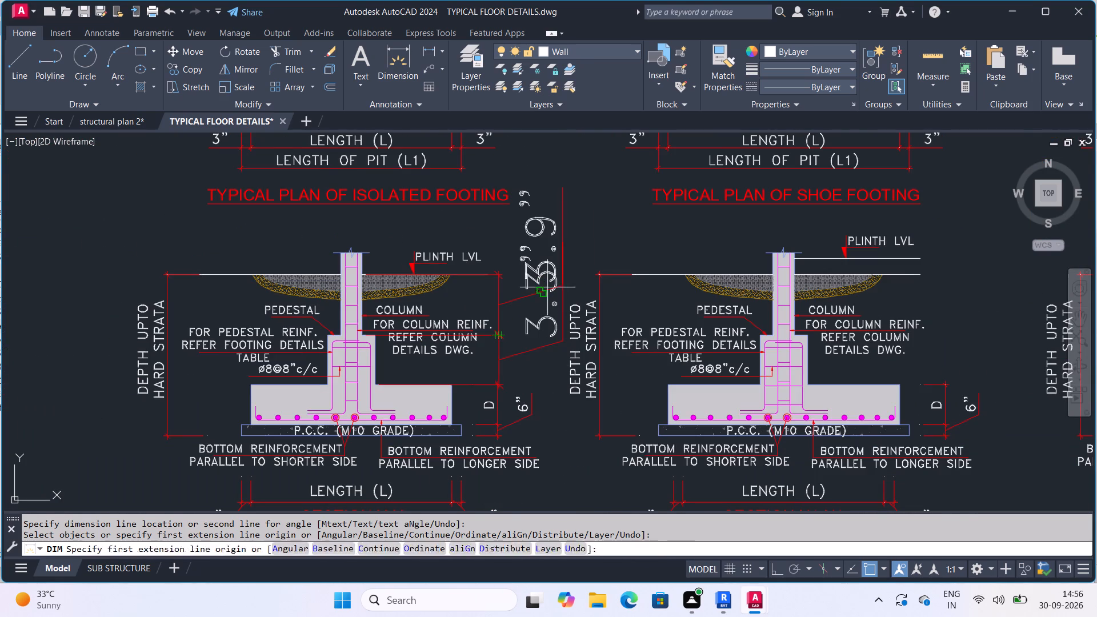
scroll(554, 275, "up", 1)
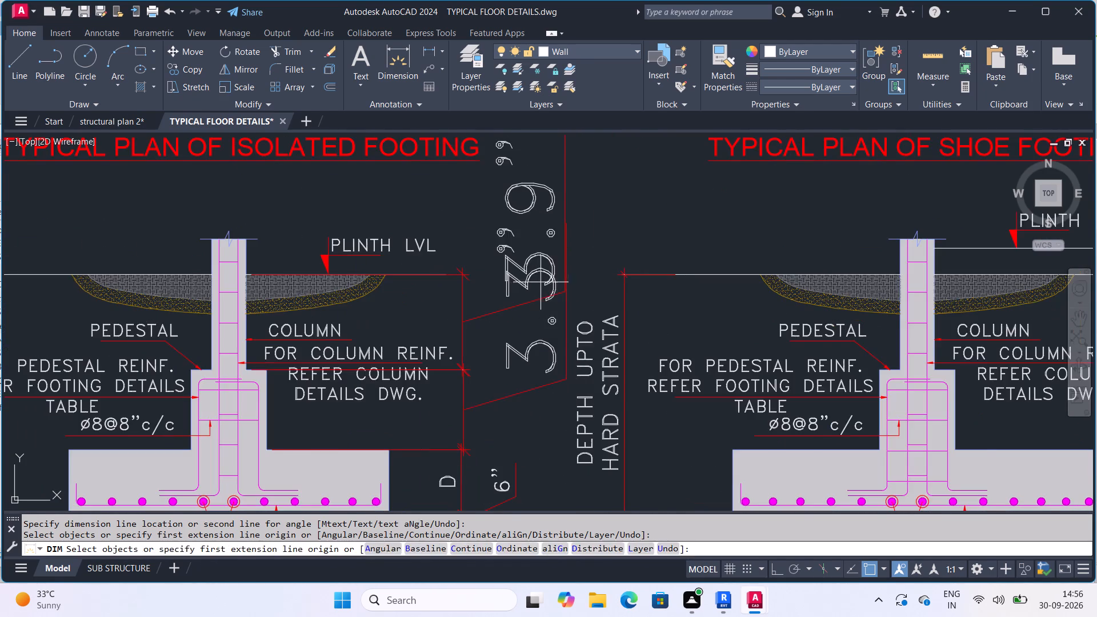
scroll(545, 281, "up", 1)
middle_click_drag(545, 281, 559, 298)
scroll(550, 286, "down", 2)
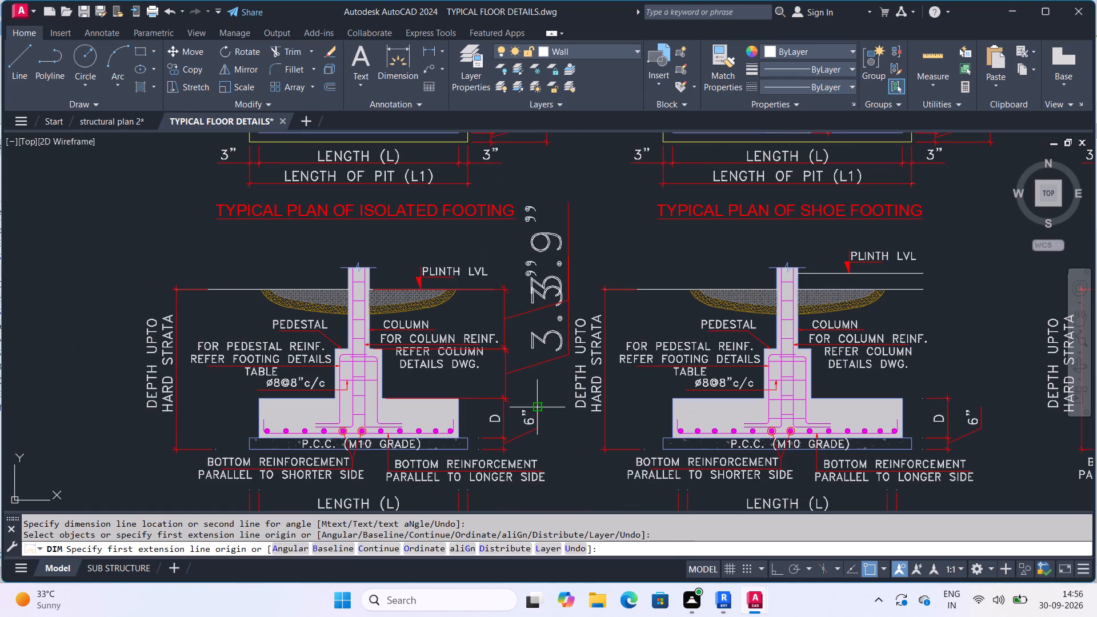
scroll(525, 424, "up", 1)
middle_click_drag(537, 342, 522, 355)
scroll(528, 352, "down", 1)
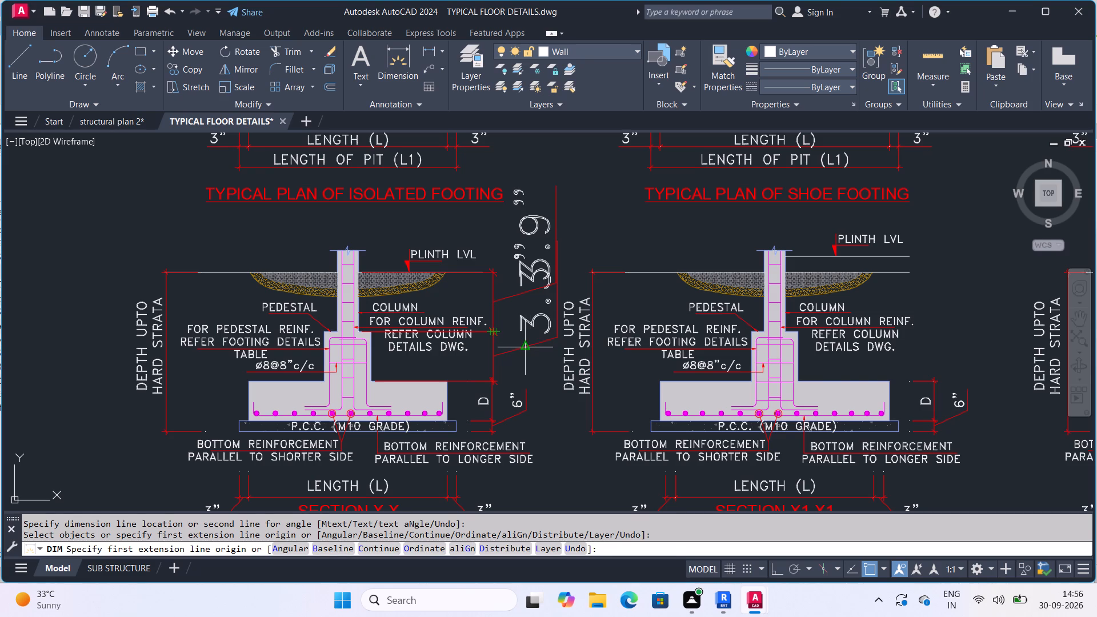
scroll(549, 336, "up", 3)
scroll(549, 336, "down", 2)
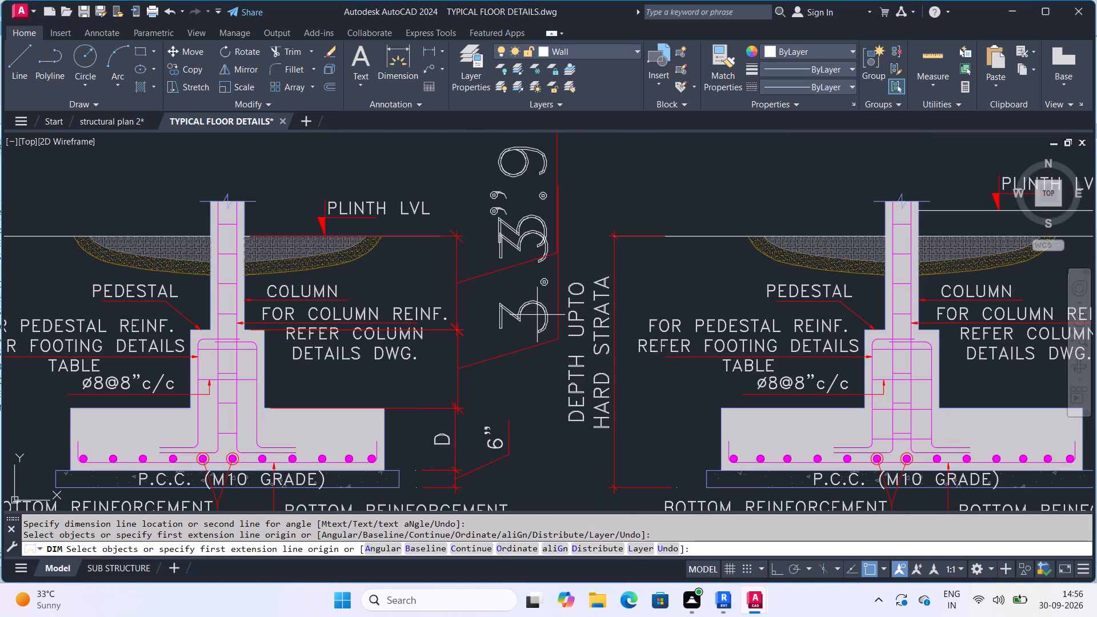
scroll(540, 188, "up", 1)
middle_click_drag(519, 276, 520, 279)
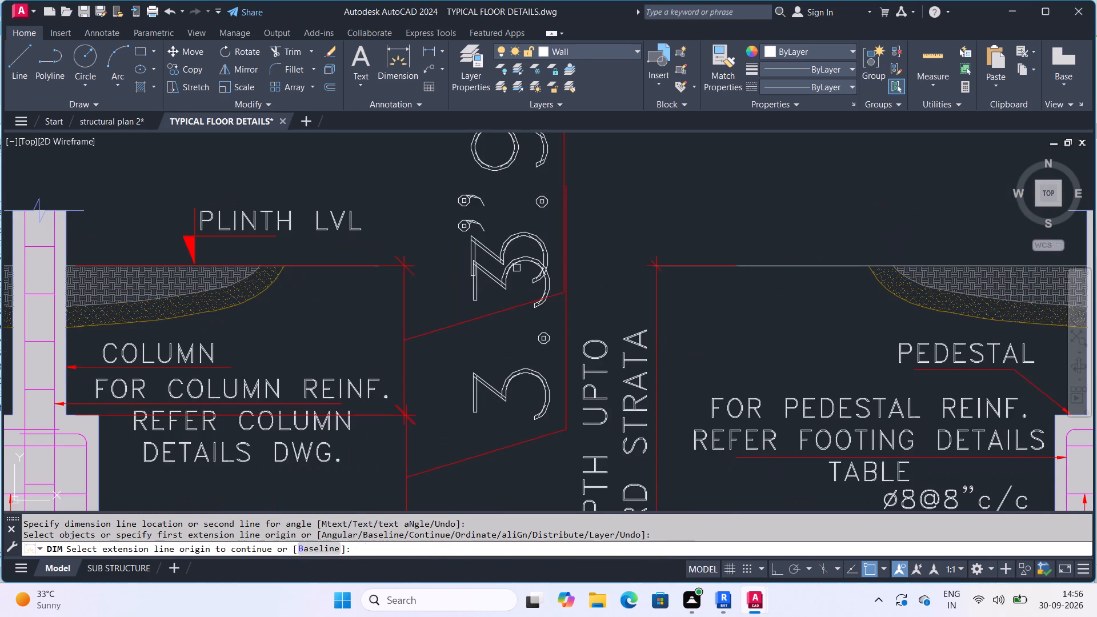
middle_click_drag(520, 279, 522, 315)
key("Escape")
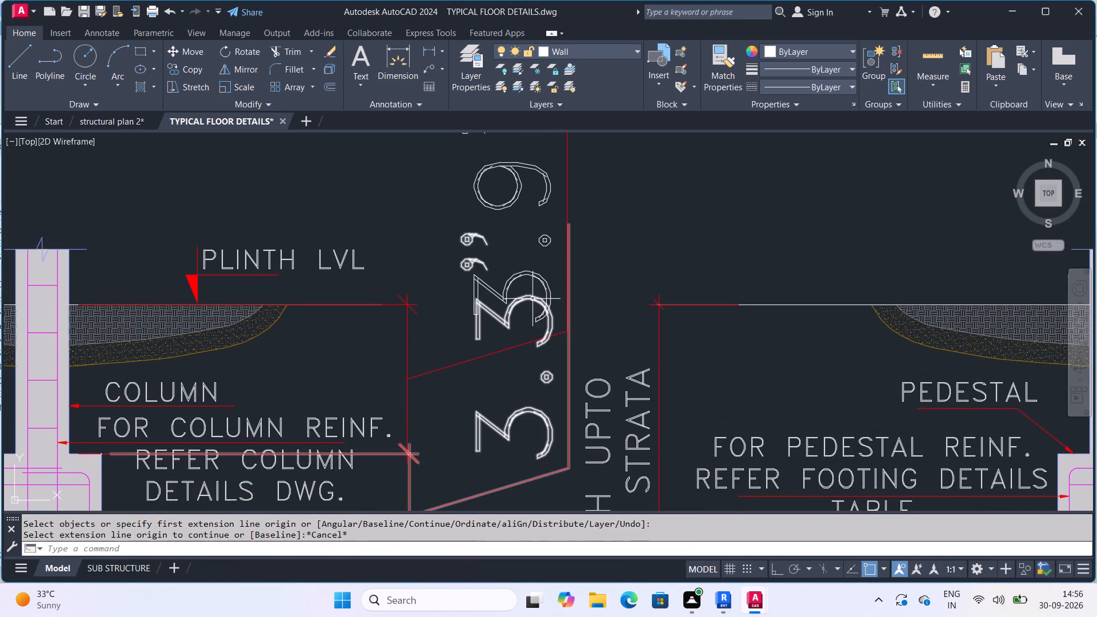
Select the pedestal height dimension in the isolated footing section and read it against the overlapping column height dimension.
left_click(527, 301)
scroll(539, 312, "down", 5)
scroll(541, 327, "up", 5)
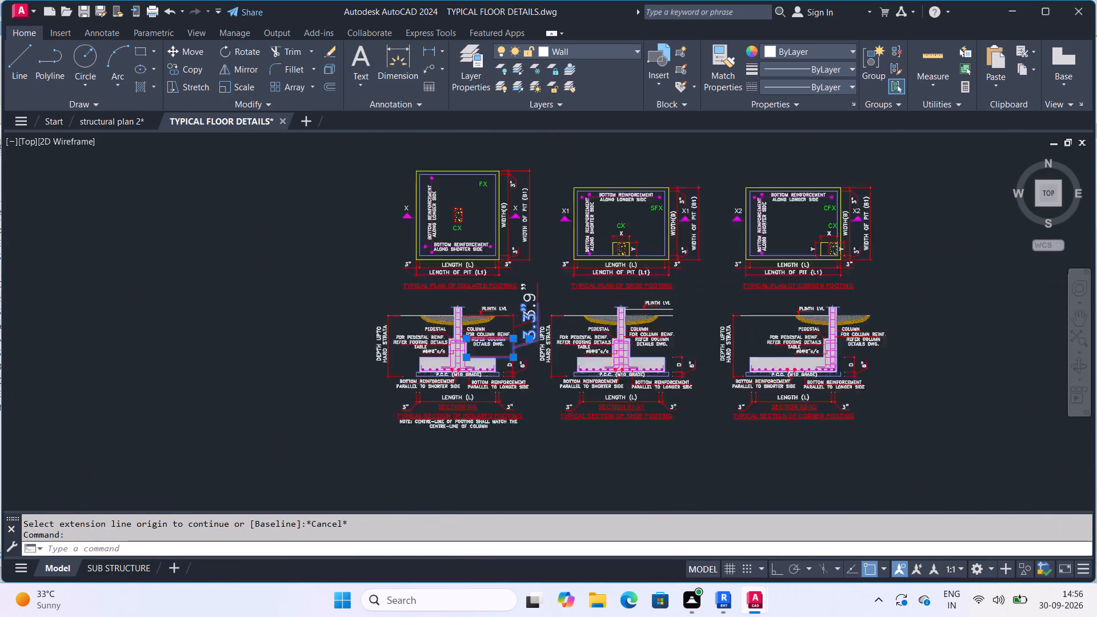
scroll(546, 315, "up", 2)
scroll(468, 343, "up", 3)
scroll(470, 326, "down", 3)
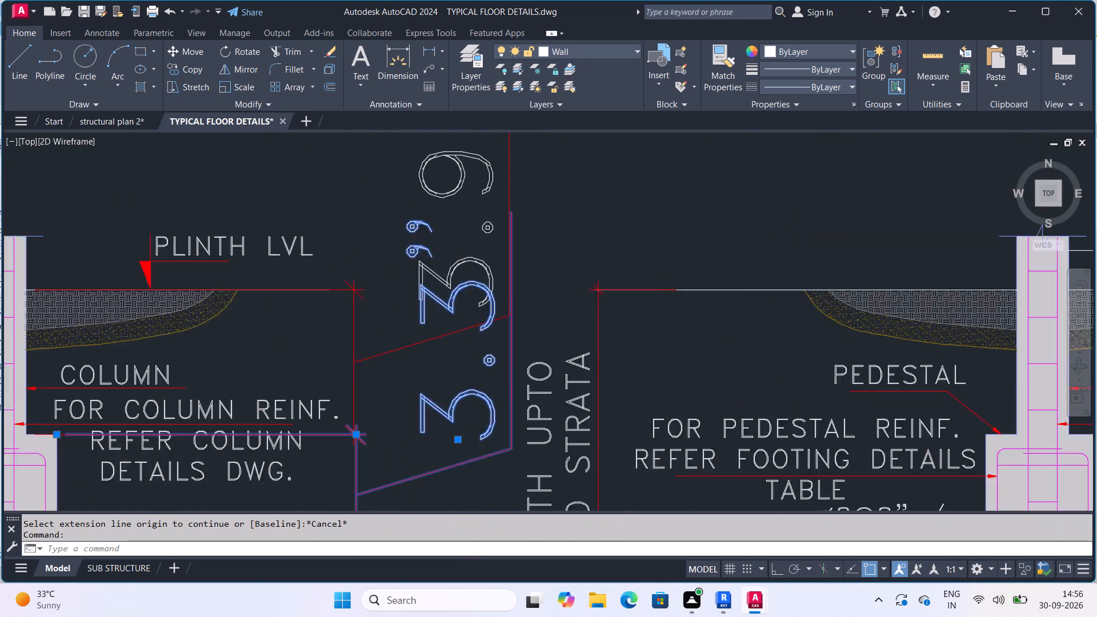
scroll(451, 270, "up", 2)
middle_click(481, 286)
scroll(481, 286, "down", 2)
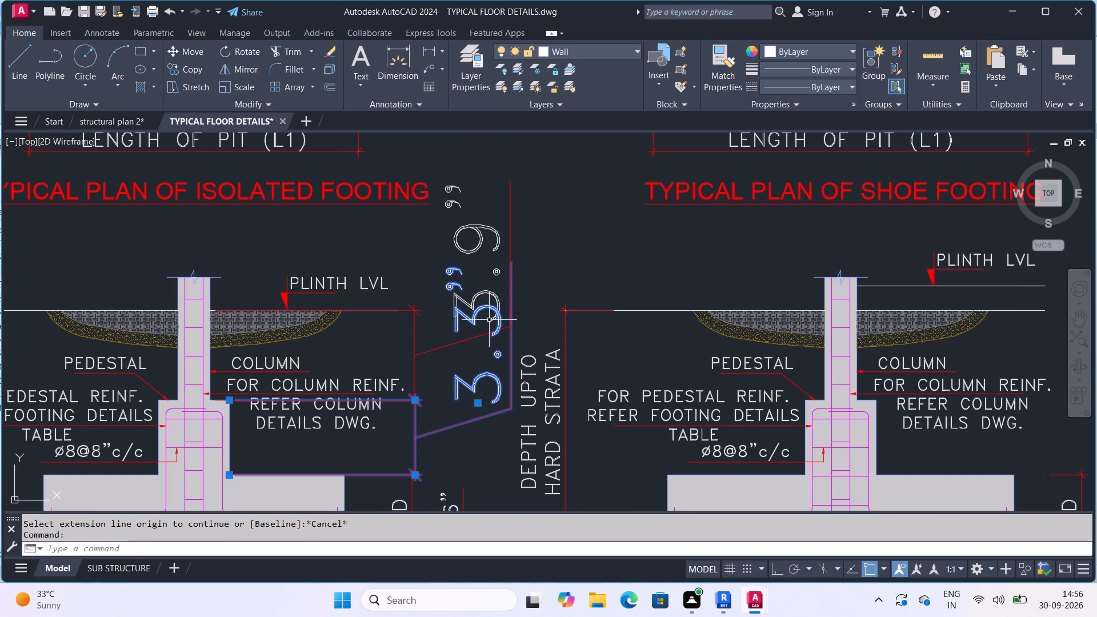
scroll(485, 410, "up", 2)
middle_click_drag(485, 344, 482, 402)
scroll(483, 332, "down", 3)
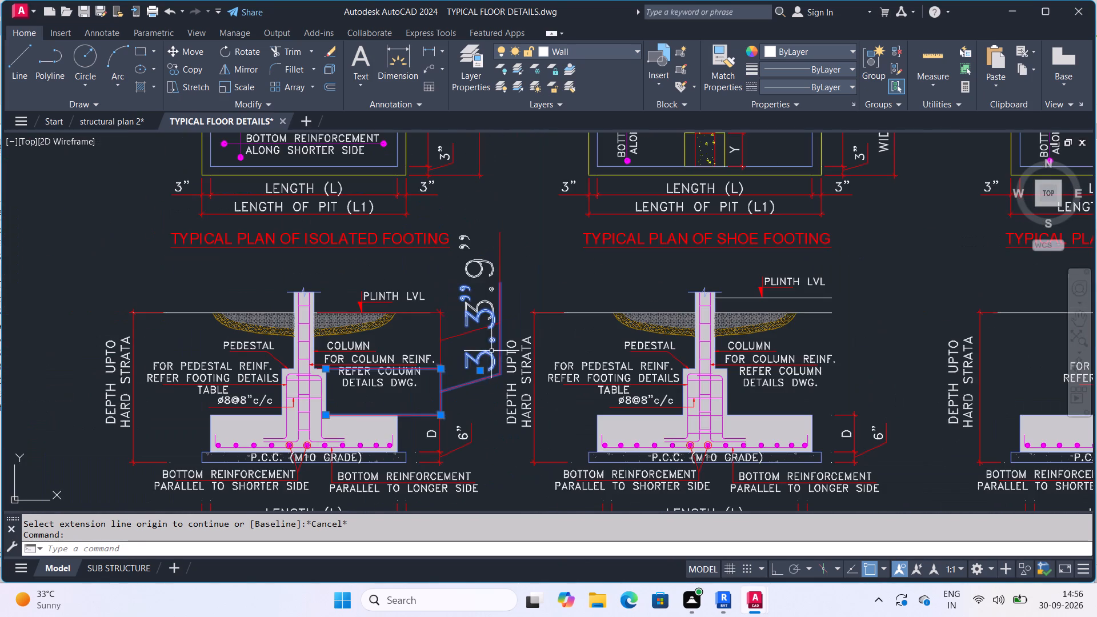
scroll(485, 325, "up", 1)
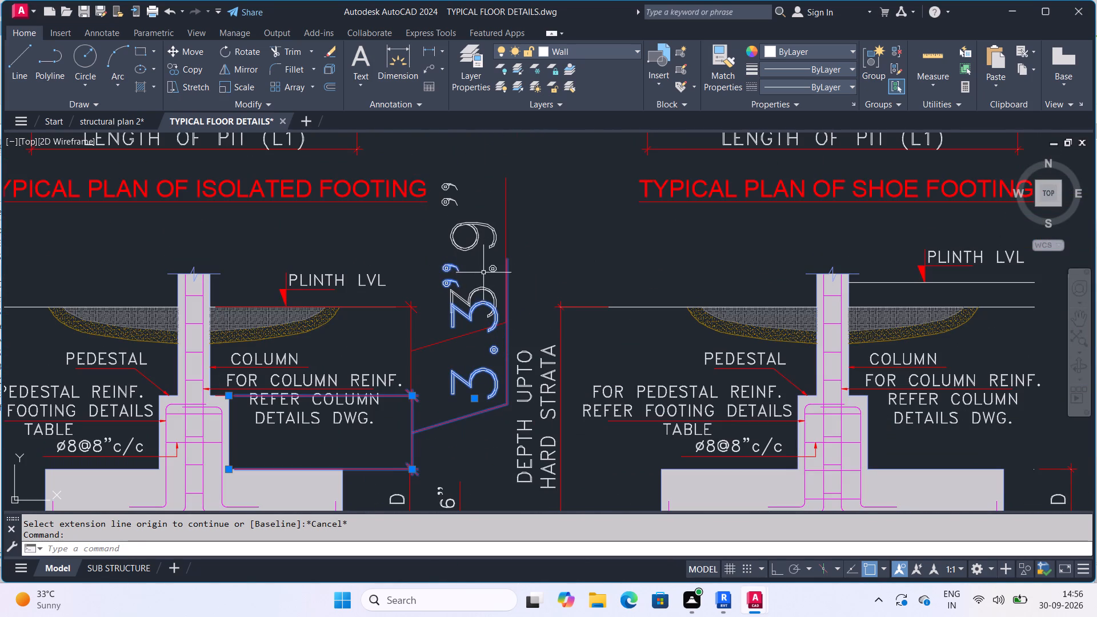
scroll(482, 315, "up", 2)
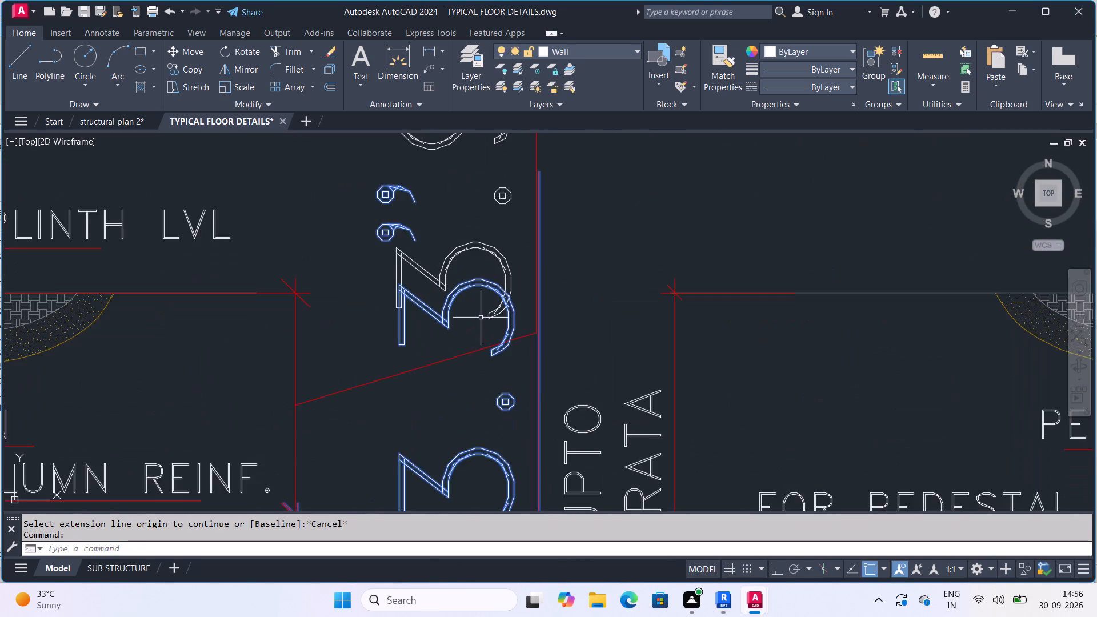
middle_click_drag(483, 311, 528, 291)
scroll(510, 302, "down", 2)
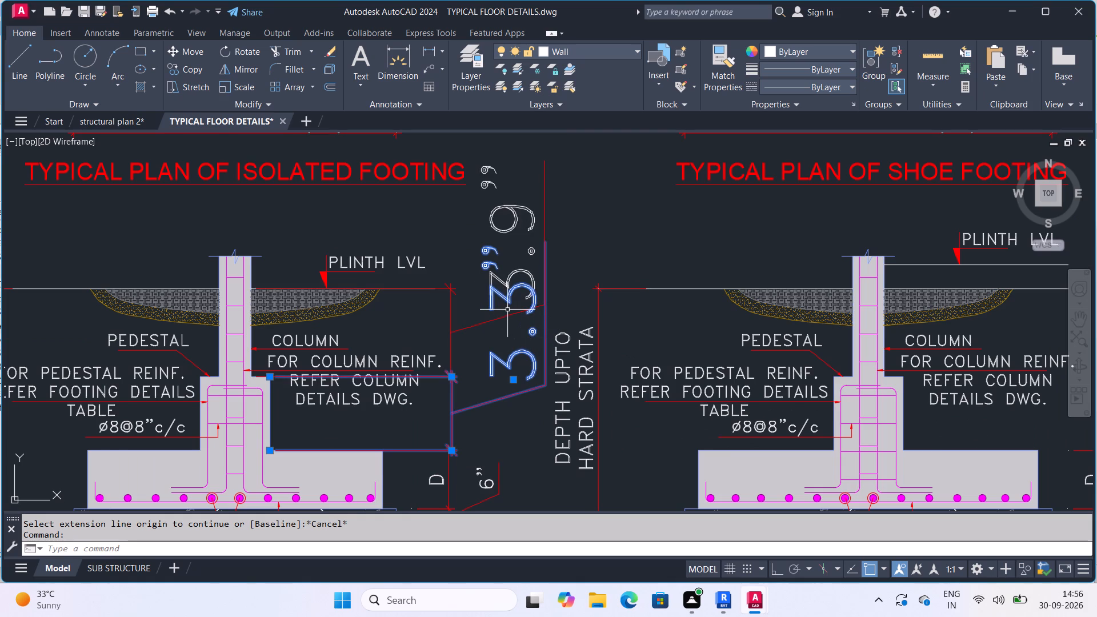
Examine the footing base, P.C.C. layer and bottom reinforcement notes in the isolated footing section, alongside the shoe footing section.
scroll(502, 300, "down", 3)
scroll(457, 371, "up", 3)
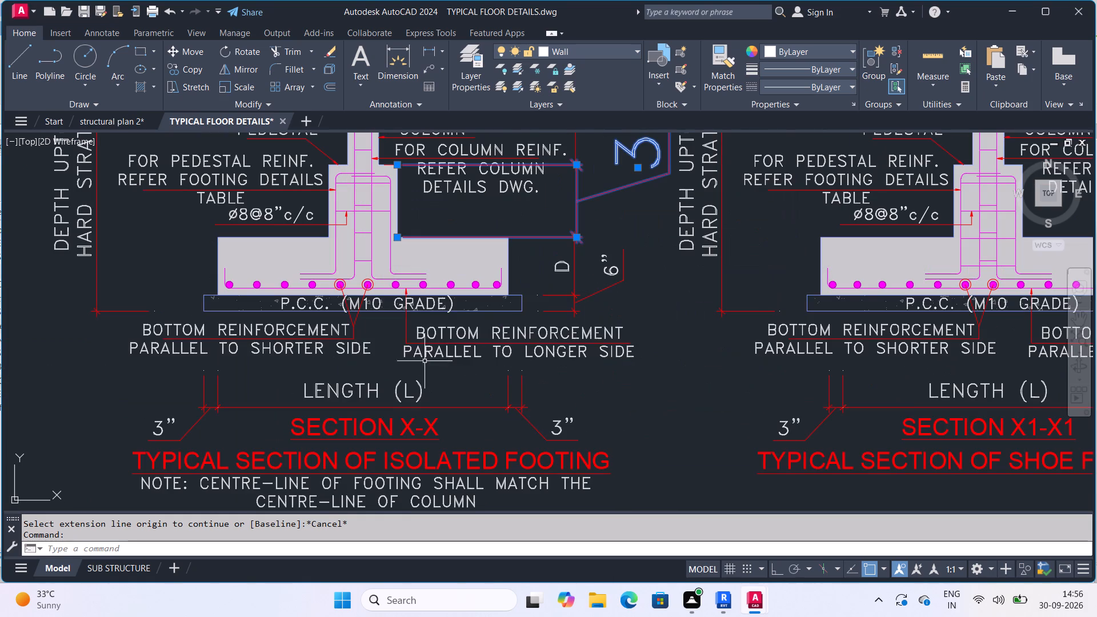
scroll(326, 272, "up", 2)
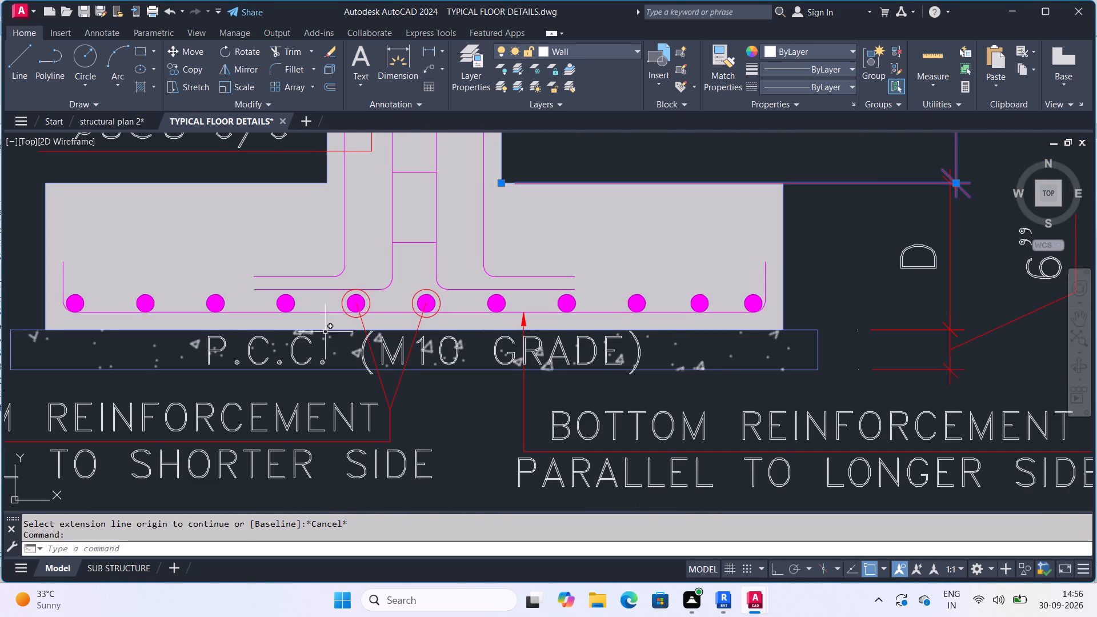
scroll(438, 332, "down", 1)
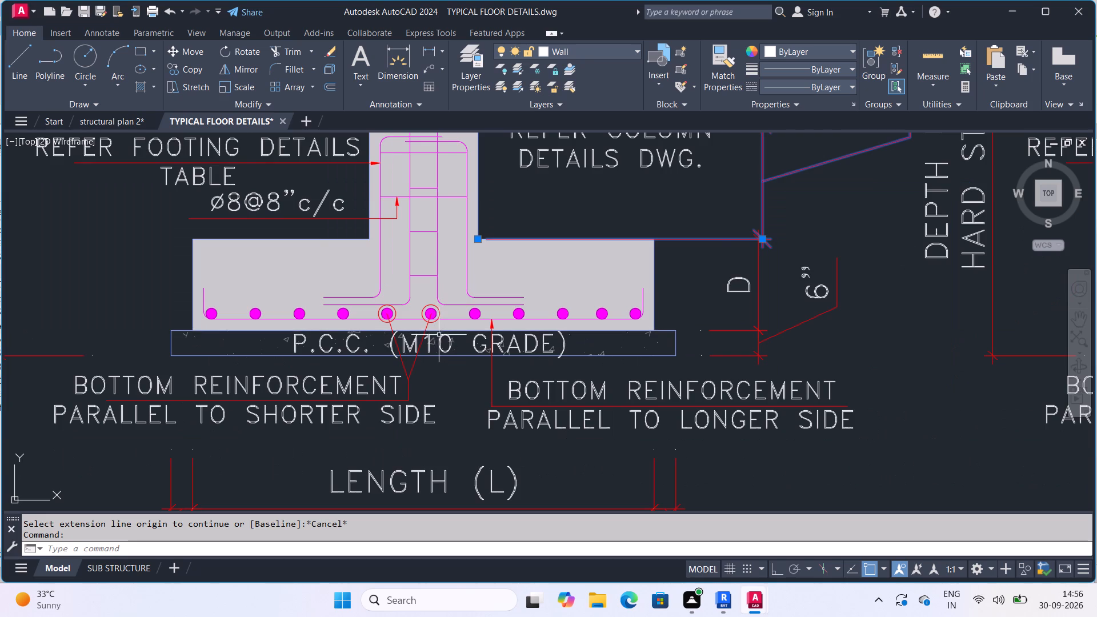
scroll(438, 341, "down", 2)
middle_click_drag(663, 391, 358, 312)
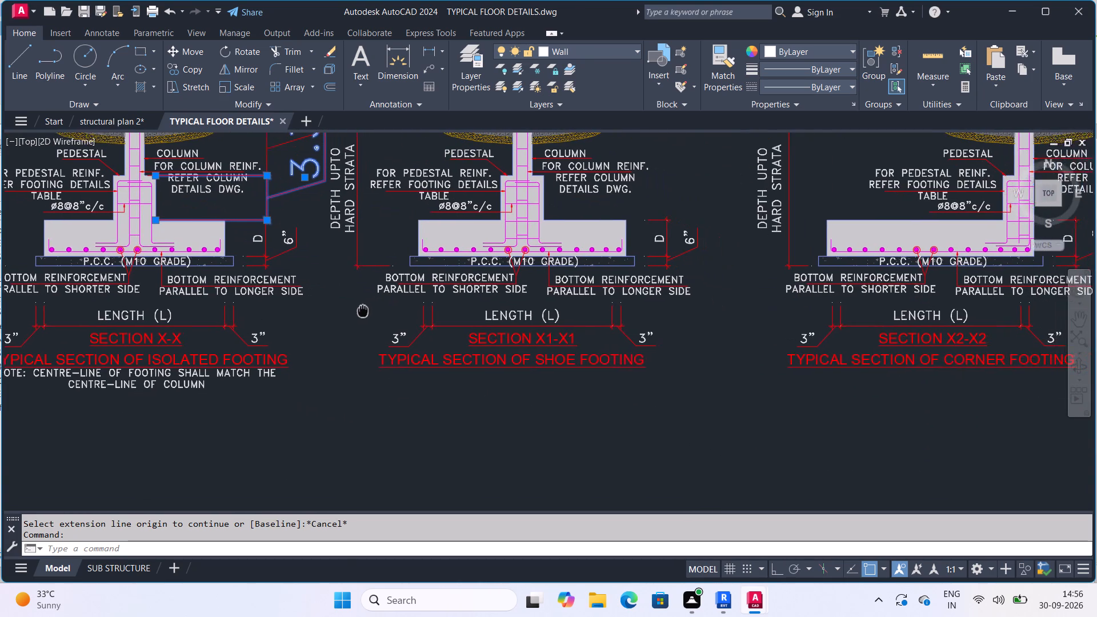
middle_click_drag(358, 312, 333, 324)
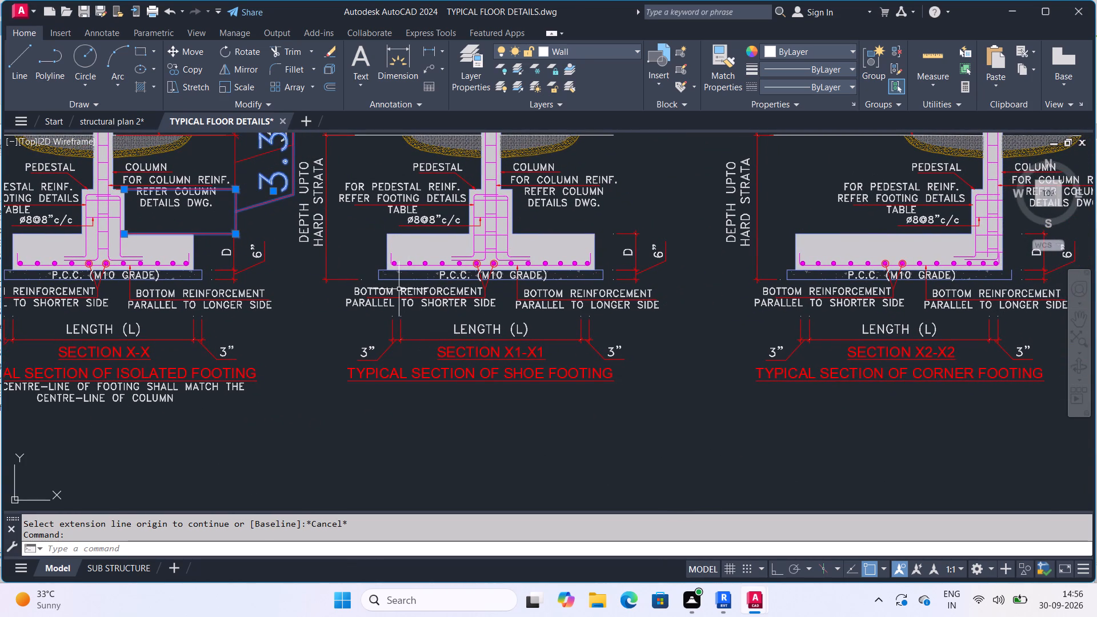
middle_click_drag(337, 364, 390, 348)
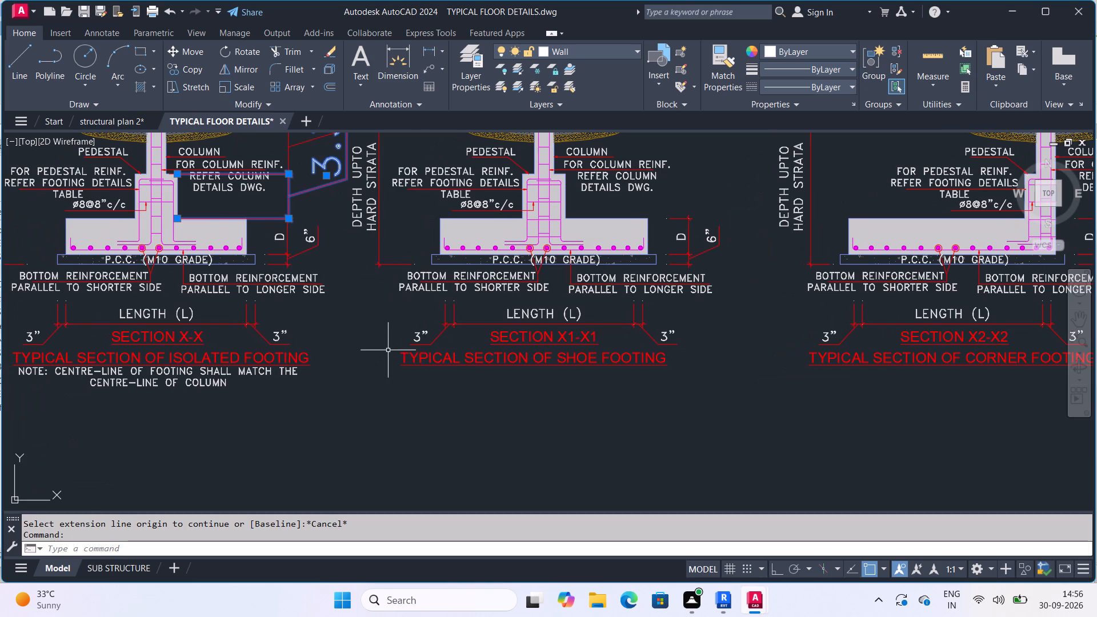
middle_click_drag(351, 343, 400, 335)
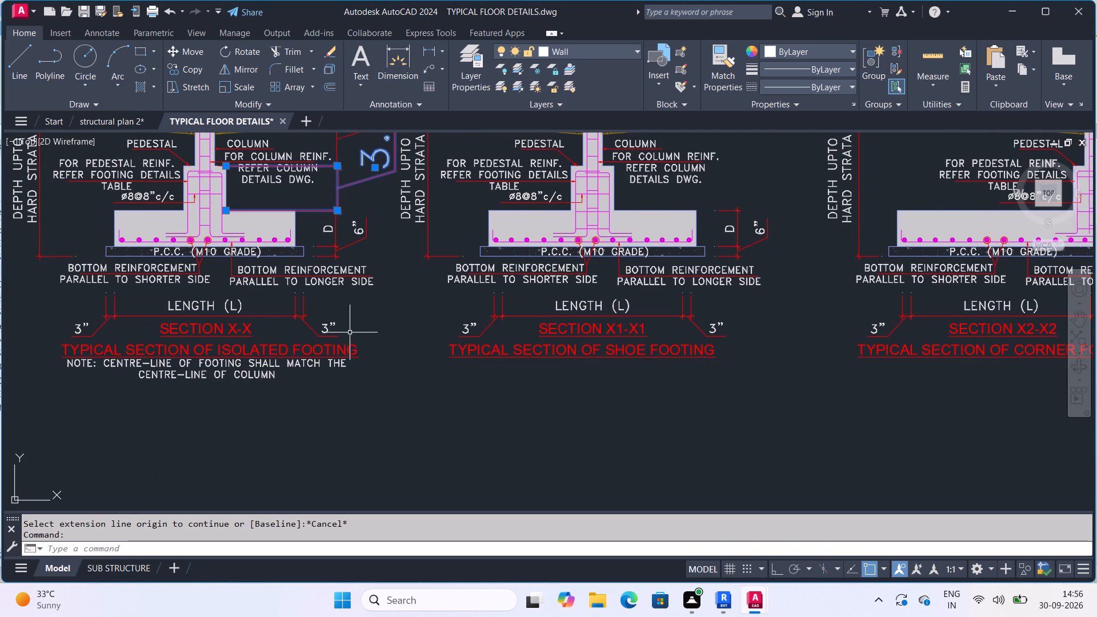
scroll(358, 330, "down", 2)
scroll(237, 283, "up", 2)
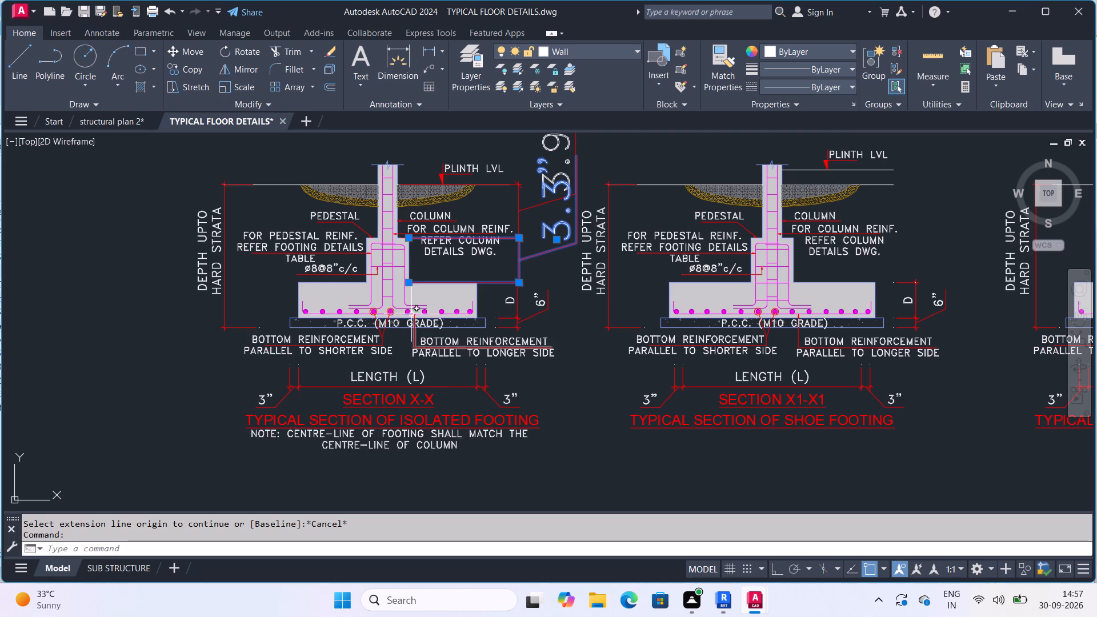
middle_click_drag(659, 403, 577, 398)
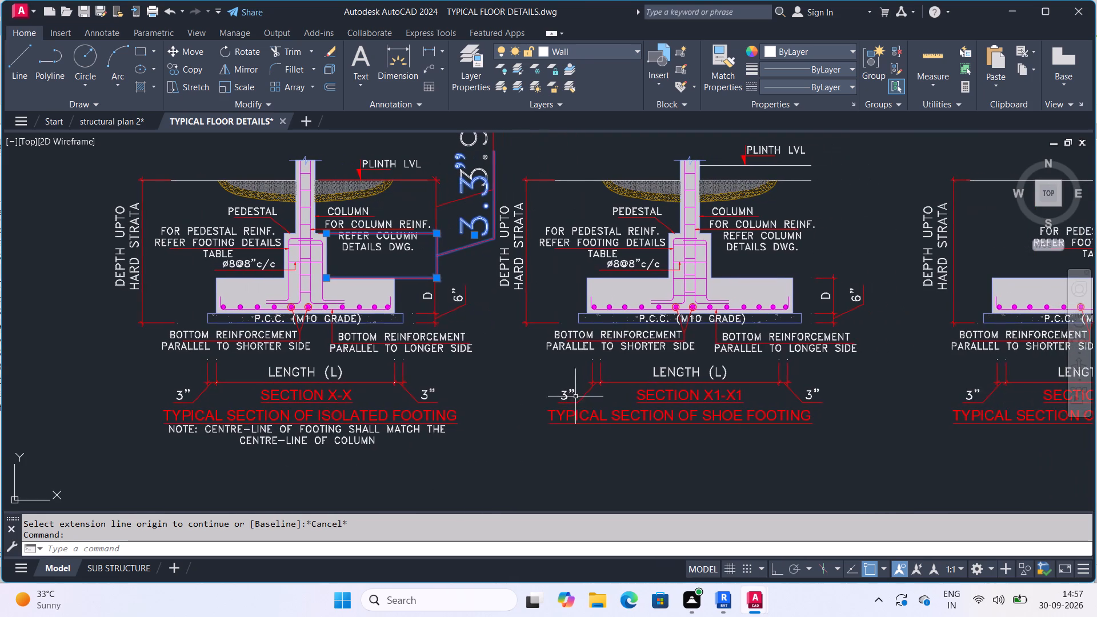
middle_click_drag(650, 445, 564, 457)
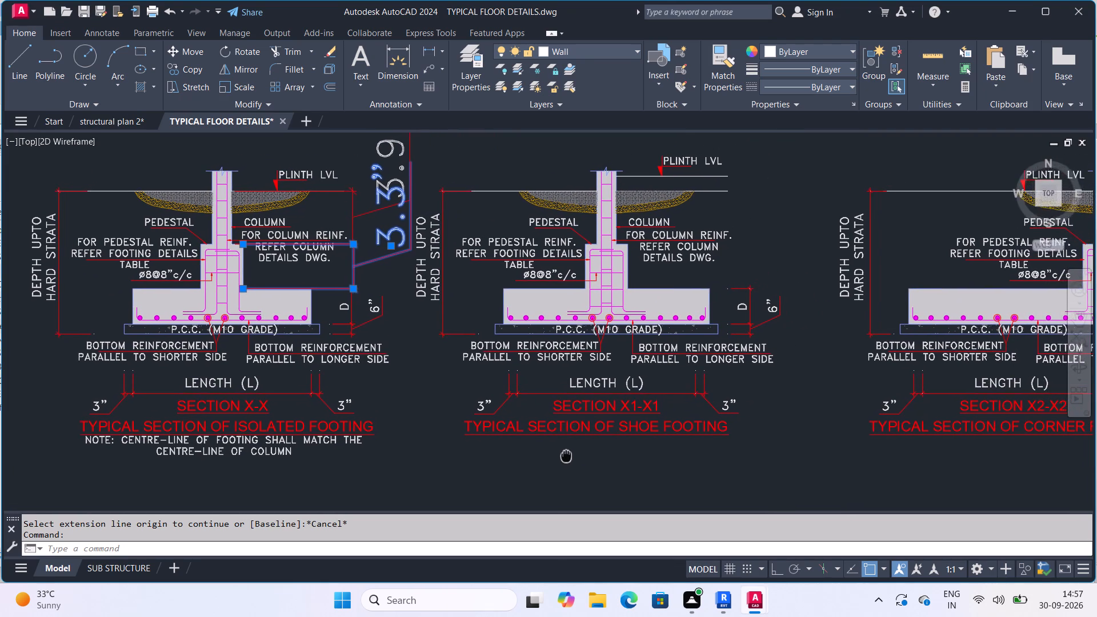
middle_click_drag(564, 457, 560, 458)
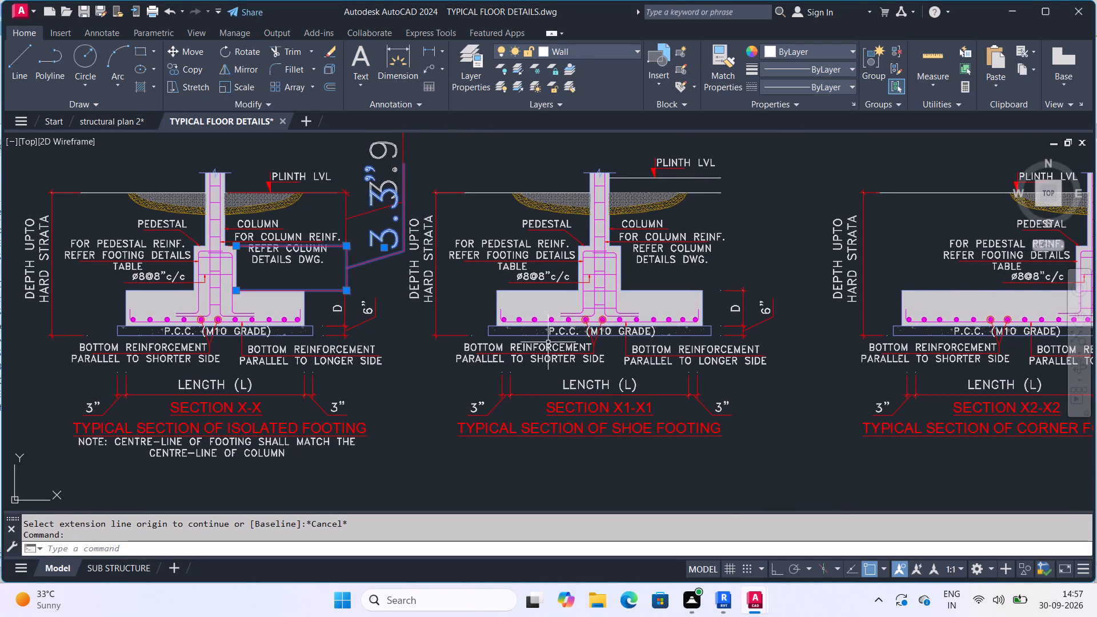
Compare the typical plans and sections of the isolated, shoe and corner footings, checking their pedestal, column and plinth level details.
middle_click_drag(629, 261, 570, 356)
scroll(621, 278, "down", 3)
middle_click_drag(602, 274, 557, 326)
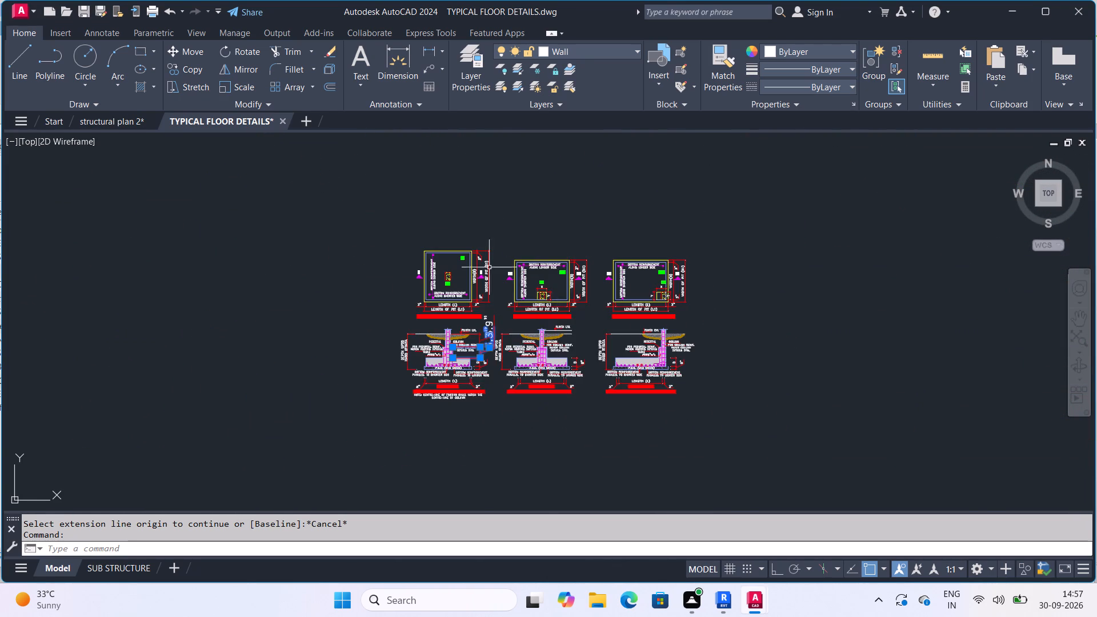
scroll(474, 274, "up", 2)
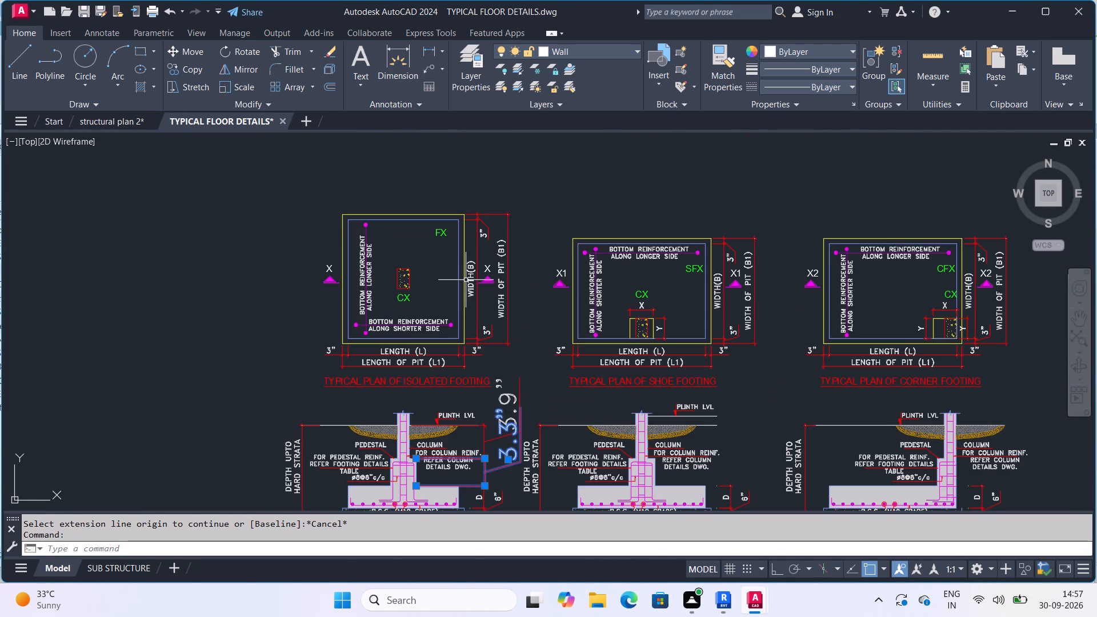
scroll(525, 420, "down", 2)
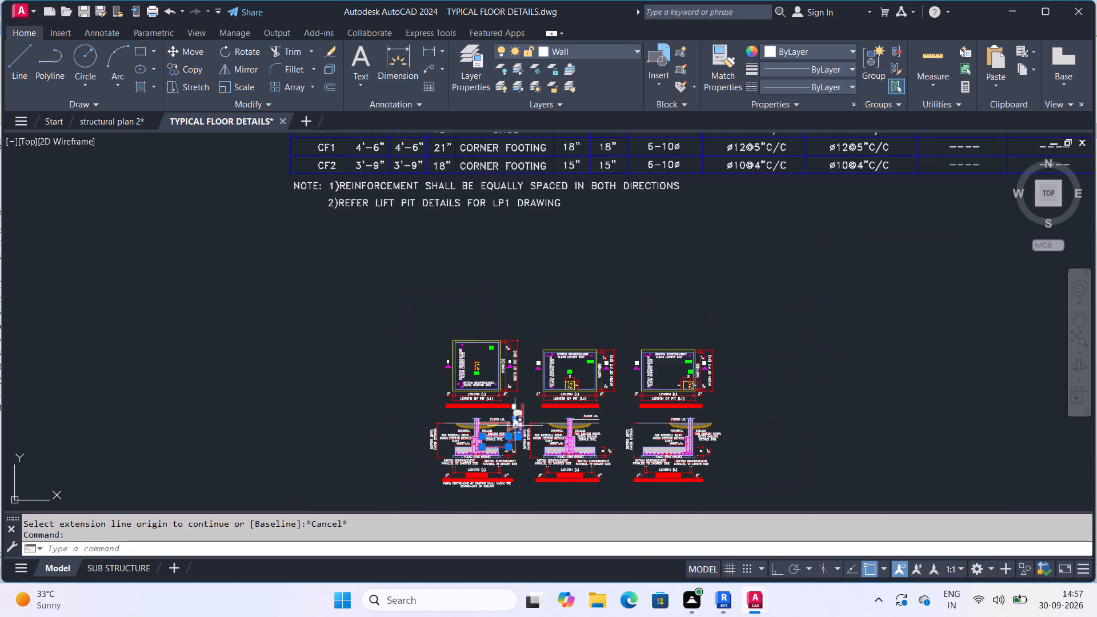
scroll(487, 411, "up", 5)
middle_click_drag(498, 408, 319, 342)
scroll(437, 379, "down", 3)
middle_click_drag(390, 323, 362, 324)
scroll(386, 330, "up", 1)
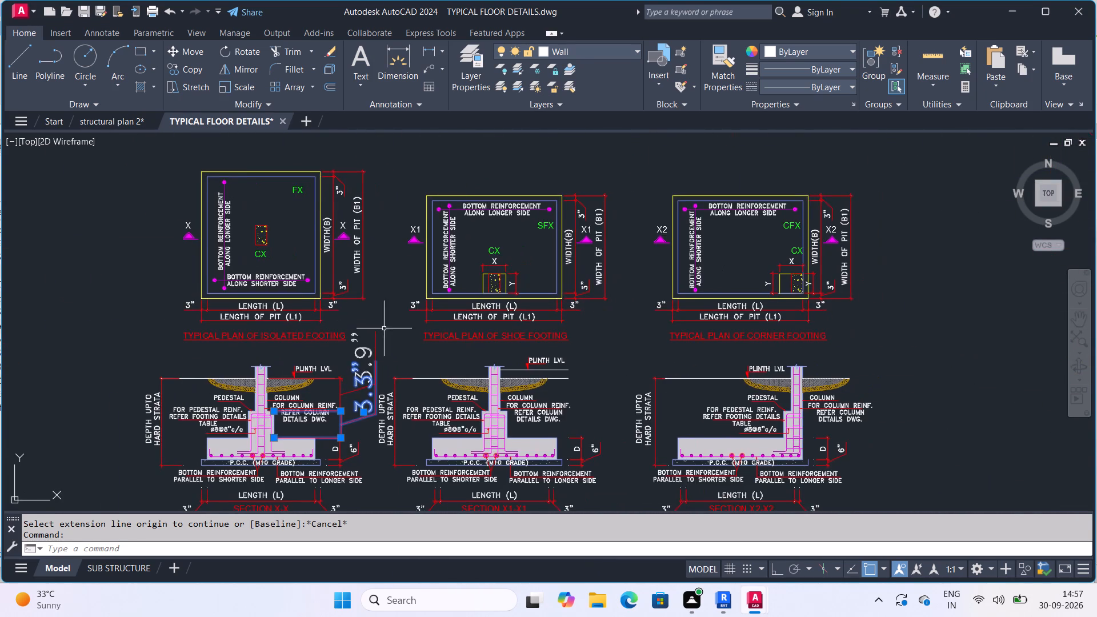
scroll(385, 330, "up", 1)
middle_click_drag(420, 374, 396, 290)
scroll(414, 326, "down", 4)
middle_click_drag(461, 364, 451, 360)
scroll(461, 364, "up", 4)
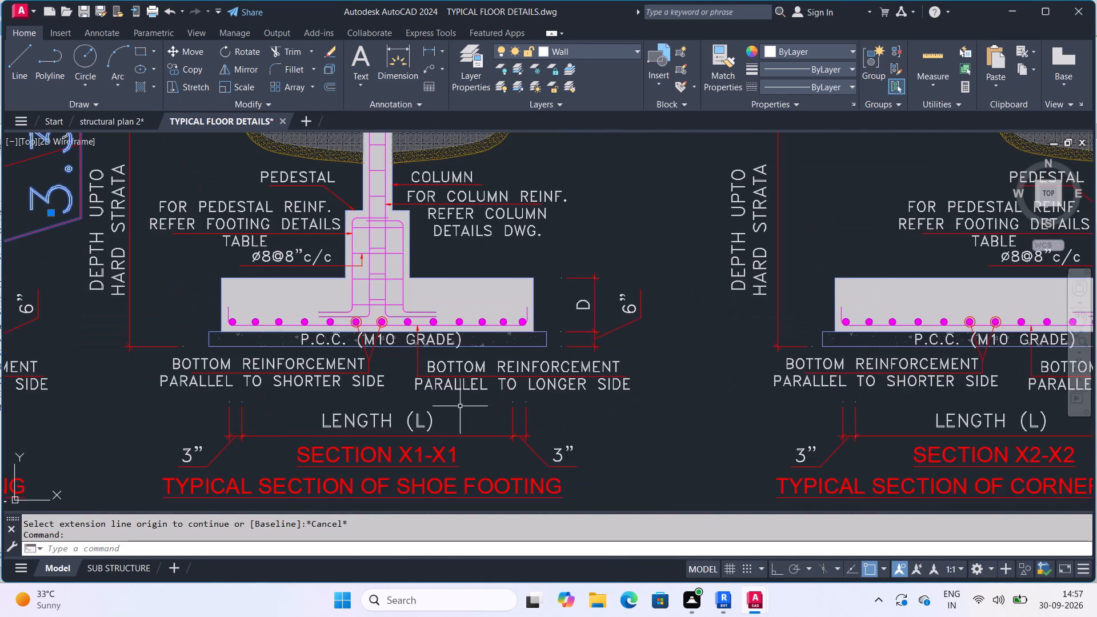
scroll(442, 394, "down", 1)
middle_click(449, 393)
scroll(526, 371, "up", 1)
scroll(541, 348, "down", 2)
middle_click_drag(679, 354, 554, 406)
middle_click(554, 406)
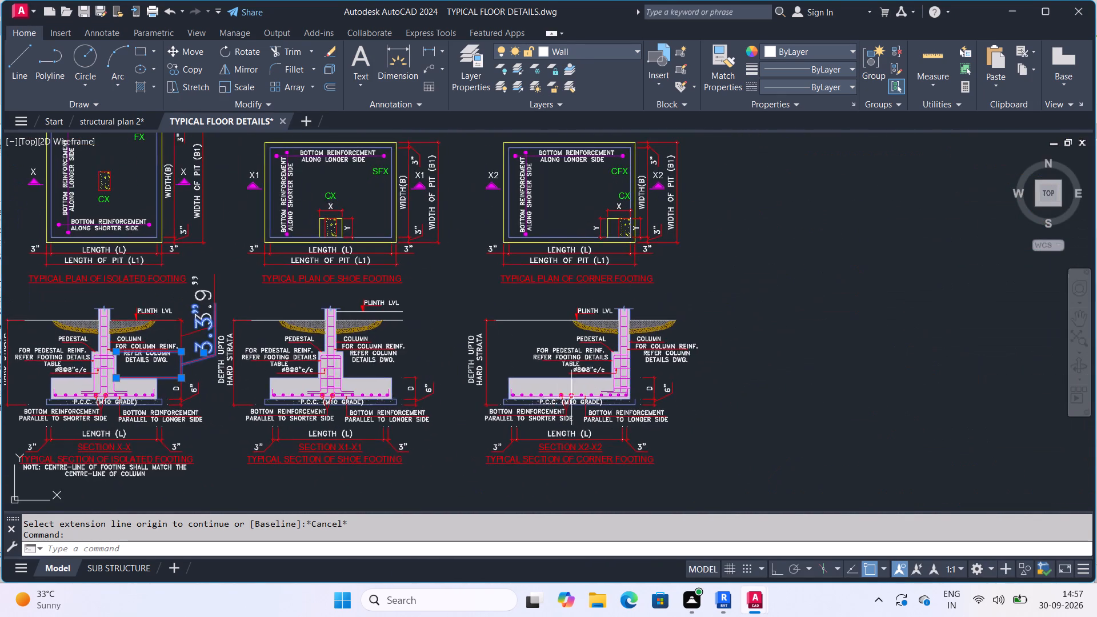
scroll(627, 308, "up", 2)
scroll(567, 361, "up", 1)
scroll(548, 360, "down", 3)
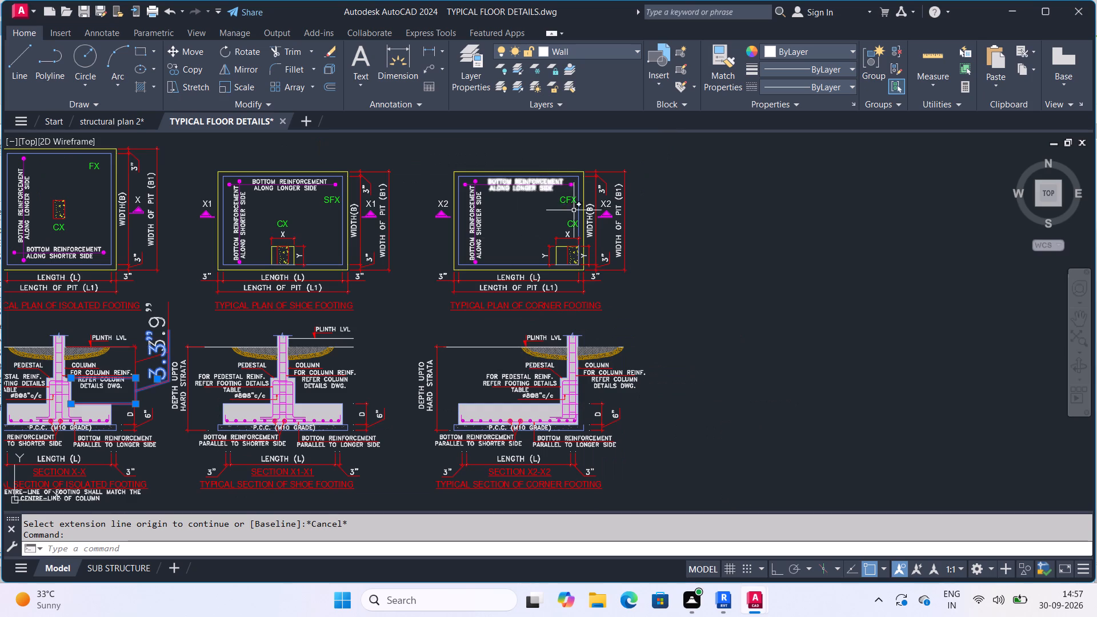
middle_click_drag(293, 258, 535, 259)
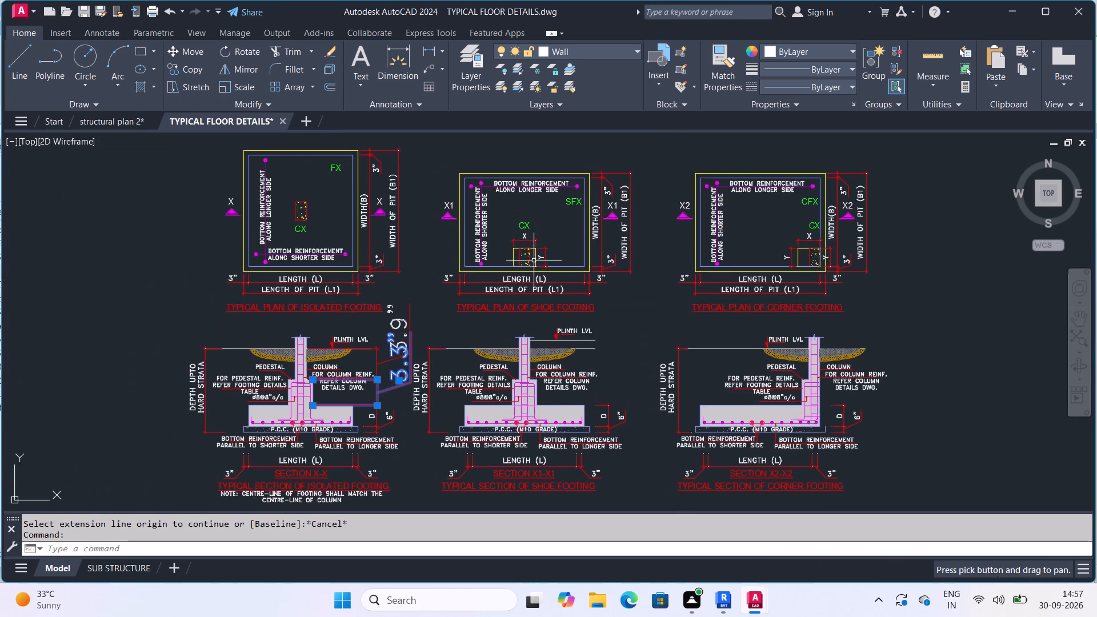
middle_click_drag(533, 269, 552, 406)
scroll(534, 287, "down", 1)
scroll(550, 391, "down", 1)
middle_click_drag(541, 367, 539, 357)
middle_click_drag(537, 348, 535, 342)
middle_click_drag(534, 335, 525, 294)
scroll(525, 294, "up", 1)
middle_click(525, 291)
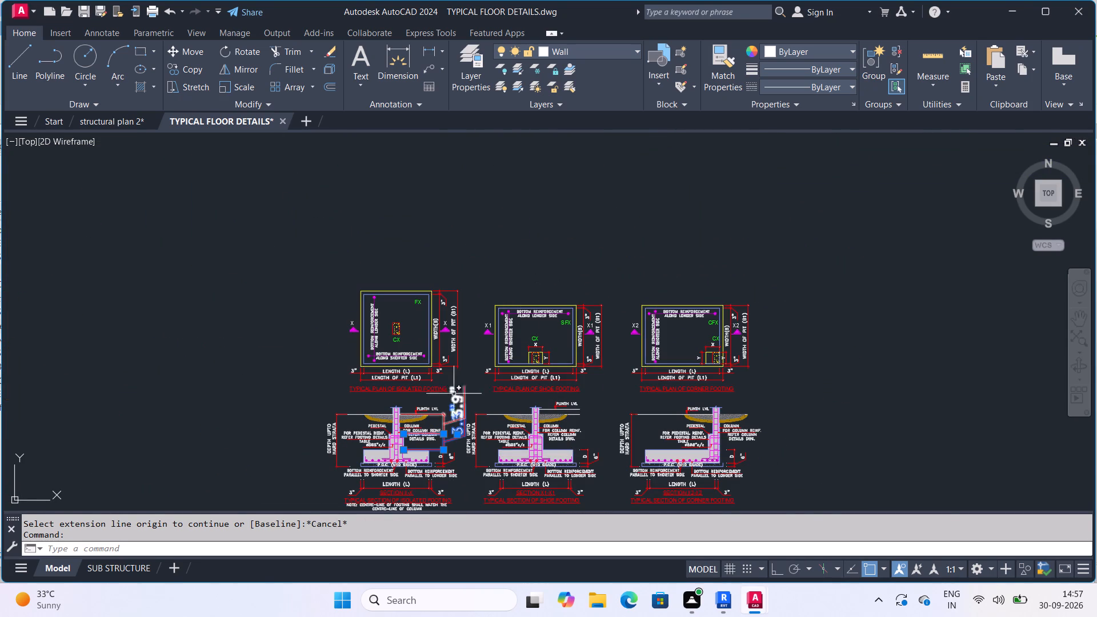
scroll(442, 416, "up", 3)
middle_click_drag(425, 428, 525, 212)
middle_click(525, 212)
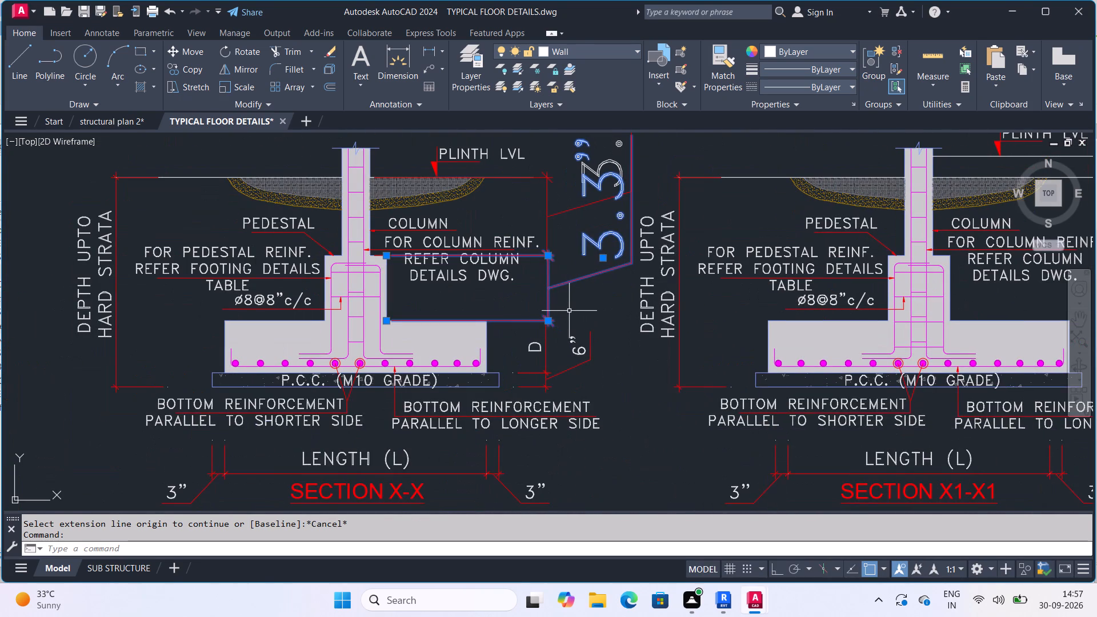
Examine the footing depth D and P.C.C. thickness dimensions beside the isolated and shoe footing sections.
scroll(586, 367, "up", 2)
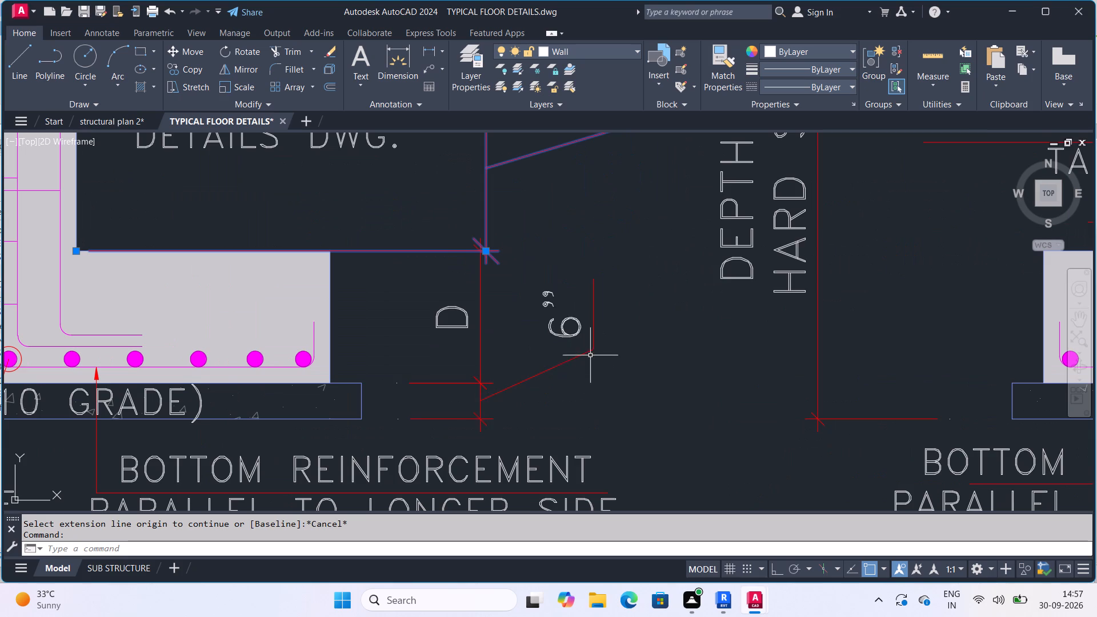
scroll(599, 348, "down", 2)
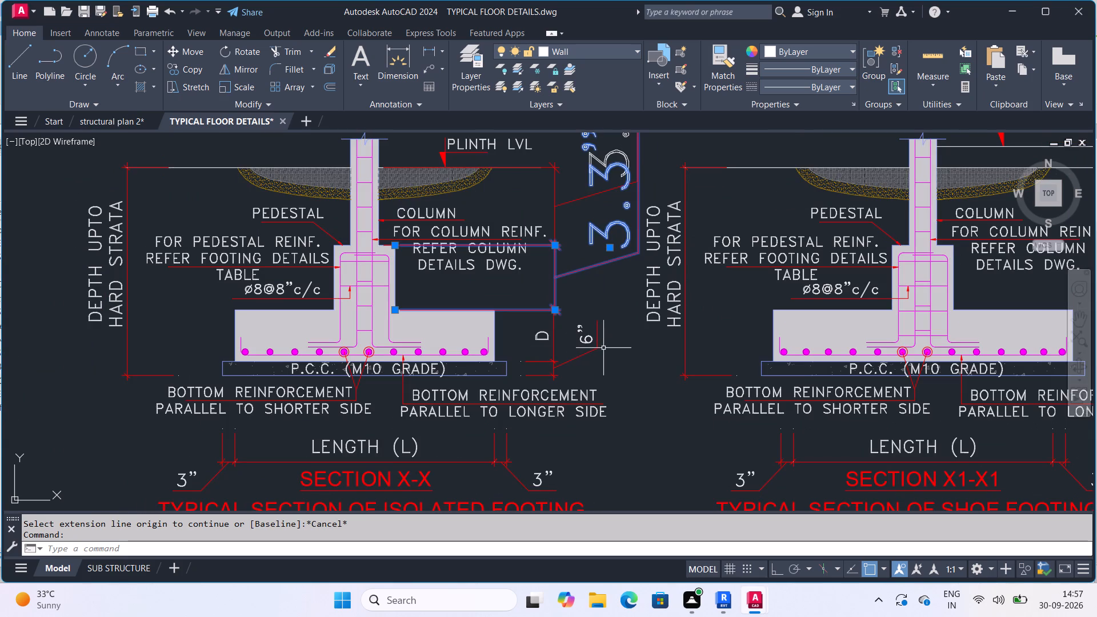
scroll(588, 363, "down", 2)
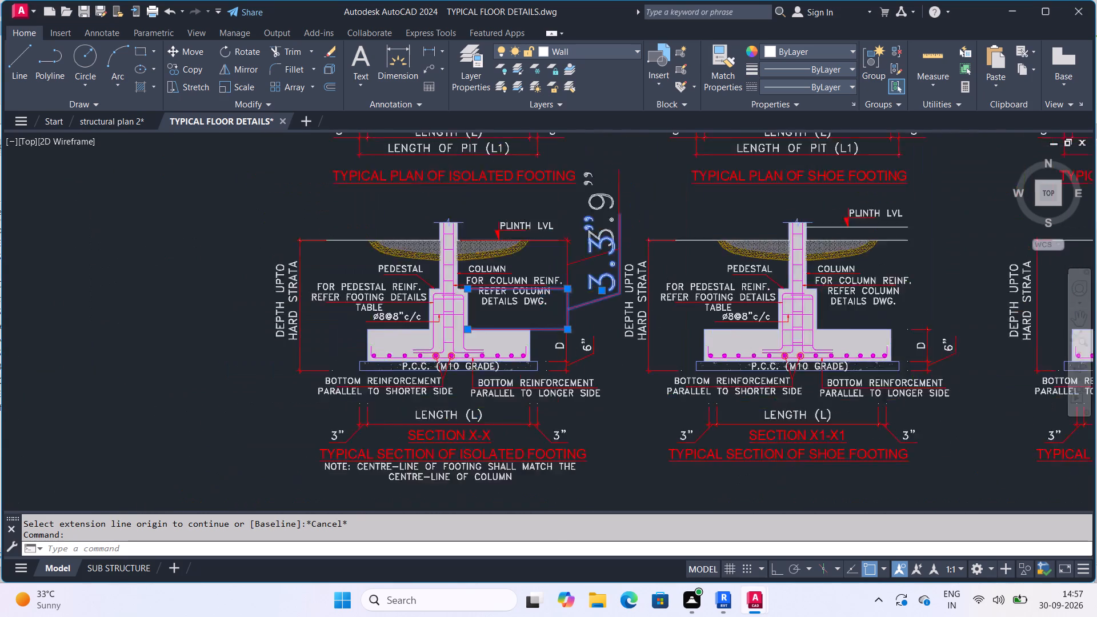
scroll(859, 368, "up", 2)
scroll(716, 328, "up", 1)
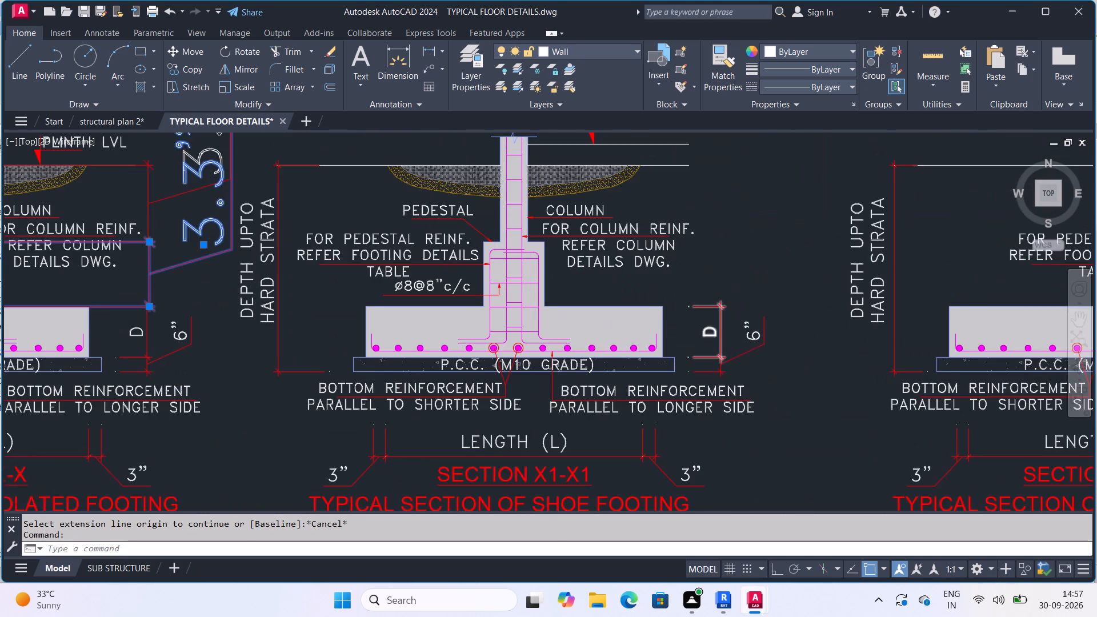
scroll(716, 328, "up", 1)
scroll(724, 325, "down", 4)
scroll(771, 327, "up", 3)
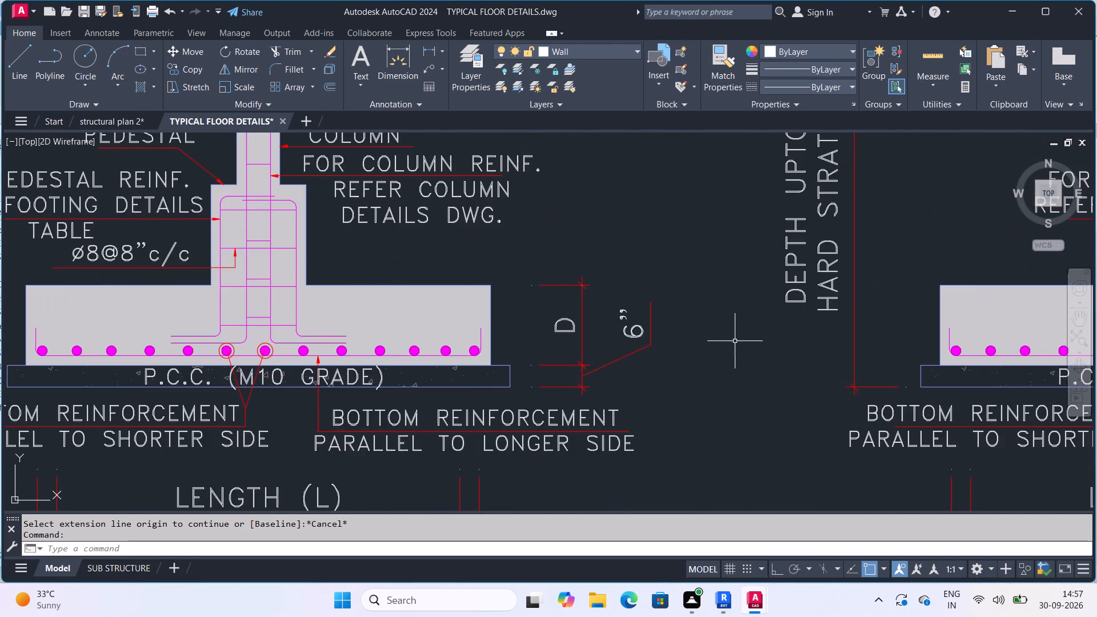
scroll(660, 332, "up", 3)
scroll(640, 314, "down", 1)
middle_click_drag(639, 314, 650, 354)
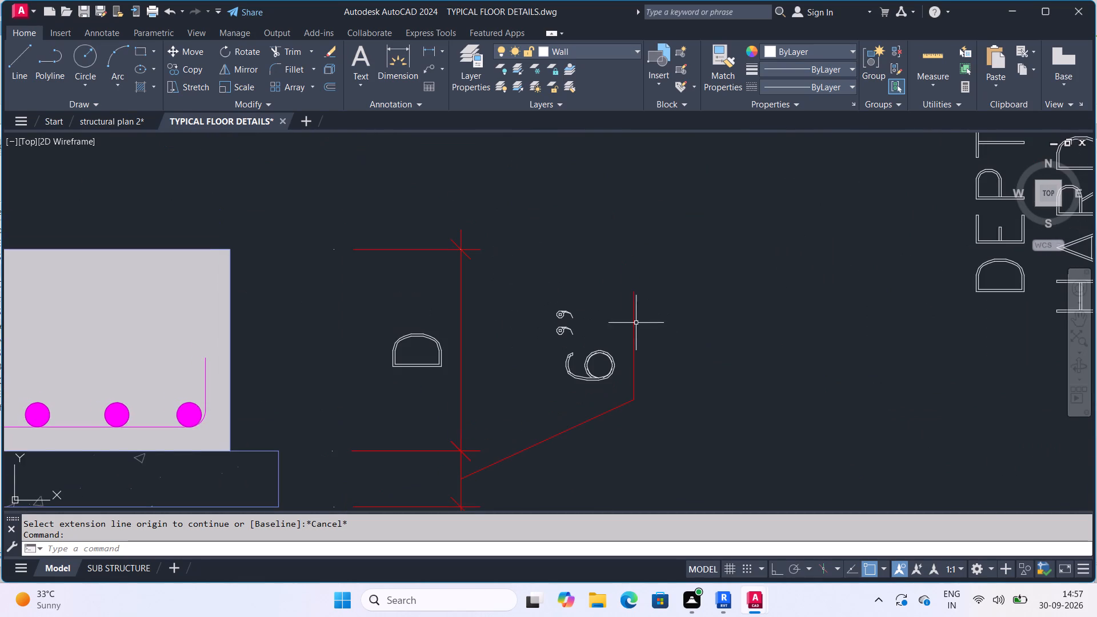
scroll(633, 319, "down", 3)
middle_click(633, 319)
scroll(525, 334, "up", 3)
scroll(545, 326, "down", 3)
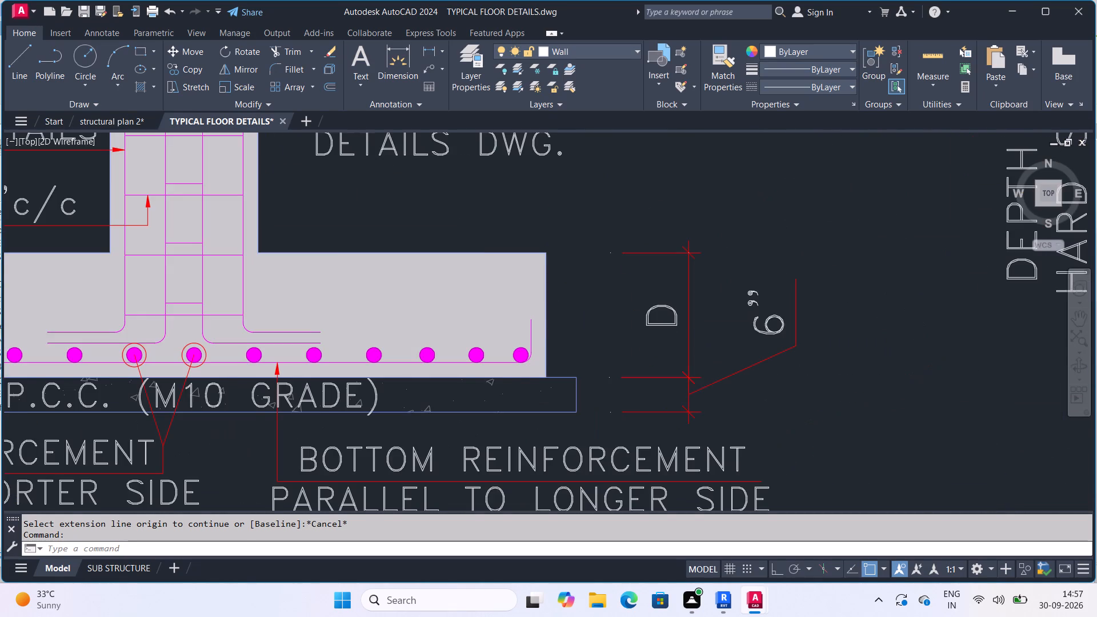
Compare the footing depth D and P.C.C. thickness dimensions across the isolated, shoe and corner footing sections.
scroll(625, 351, "up", 2)
middle_click_drag(592, 327, 618, 371)
scroll(525, 328, "down", 3)
scroll(864, 327, "up", 1)
middle_click_drag(851, 328, 788, 340)
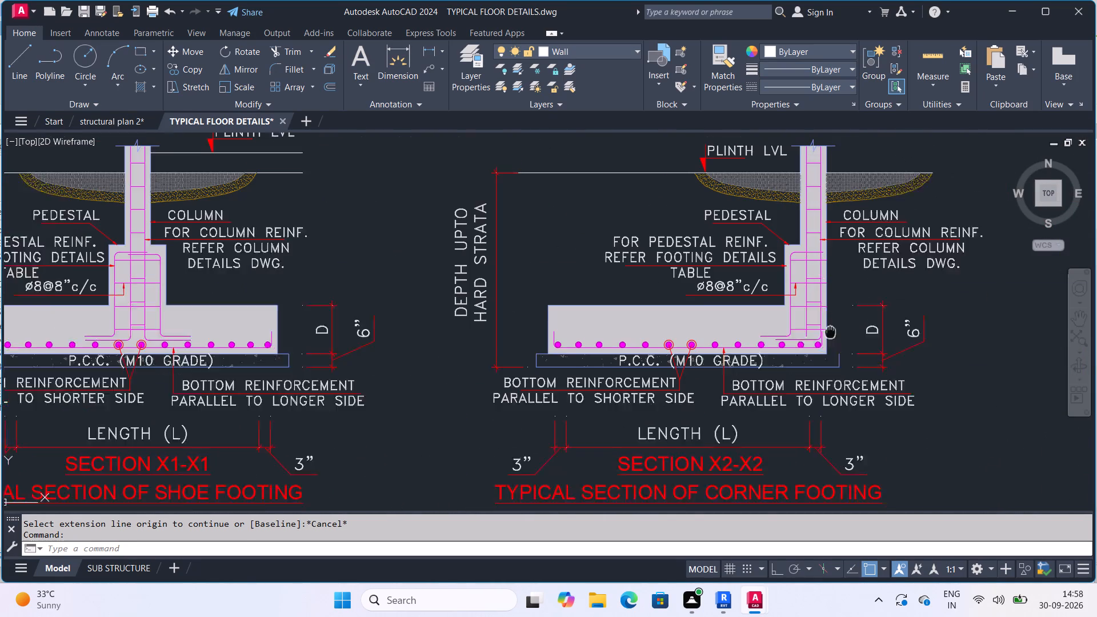
middle_click_drag(788, 340, 772, 348)
key("Escape")
middle_click_drag(337, 342, 650, 322)
scroll(650, 322, "down", 1)
Dimension the footing base depth in the isolated footing section, placing it well outside the section beyond the hard-strata depth dimension.
left_click(398, 45)
scroll(247, 338, "up", 2)
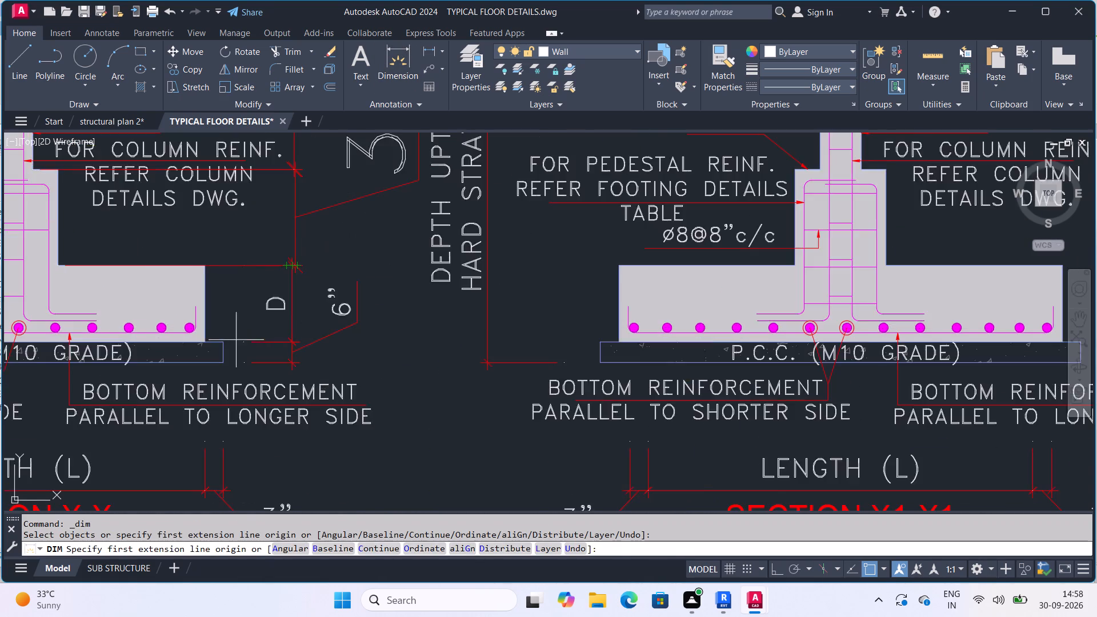
scroll(198, 324, "up", 3)
middle_click_drag(214, 328, 314, 323)
scroll(234, 331, "down", 2)
scroll(283, 329, "down", 2)
scroll(294, 332, "up", 3)
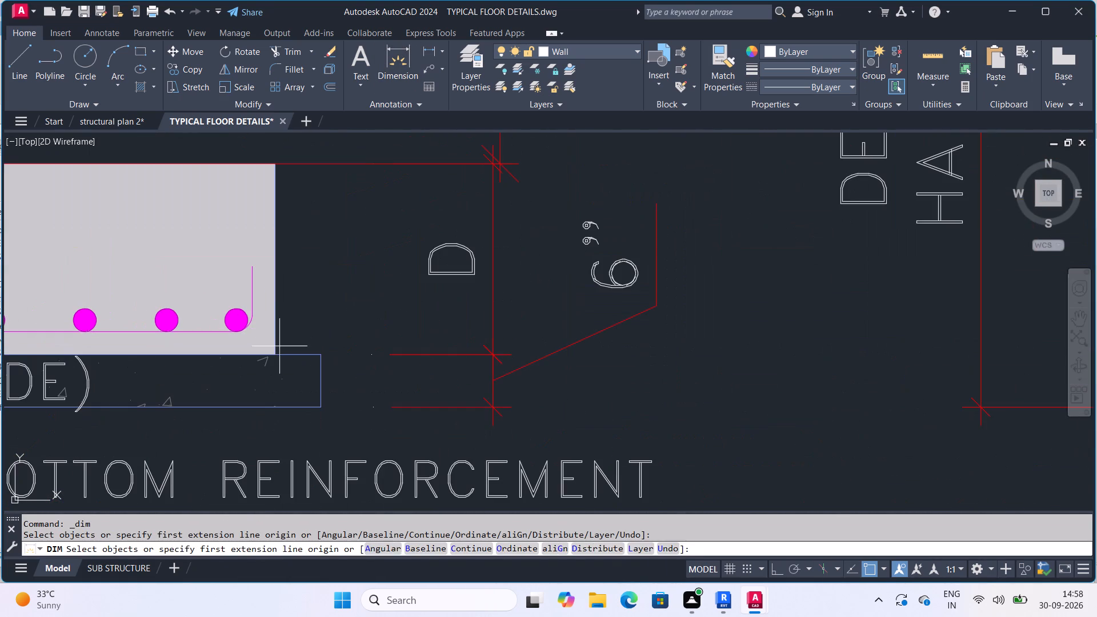
left_click_drag(275, 351, 276, 346)
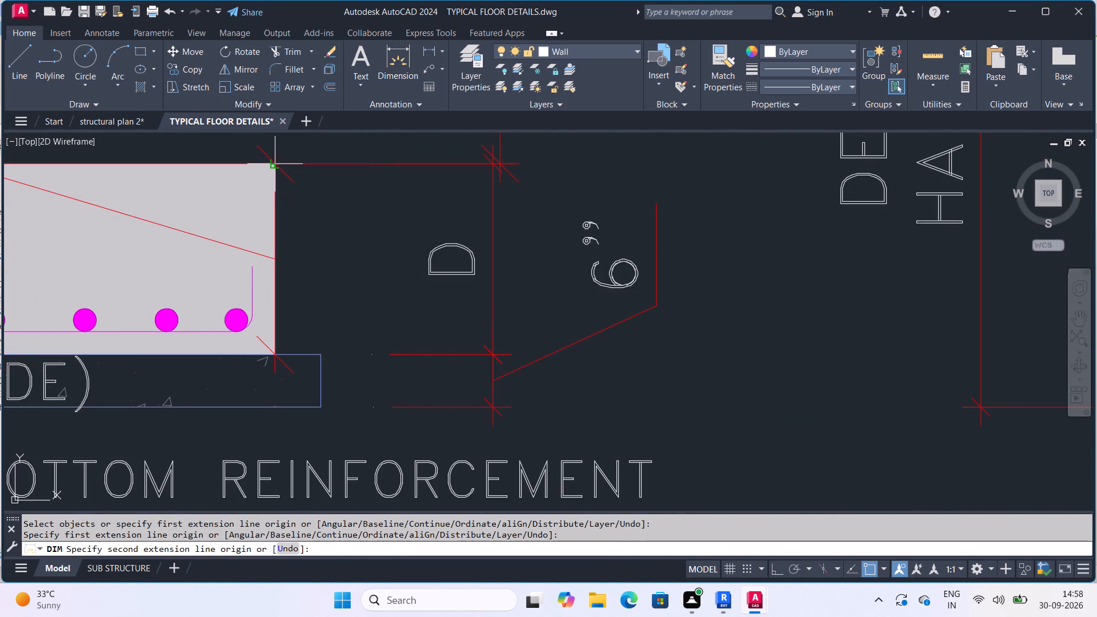
left_click(275, 166)
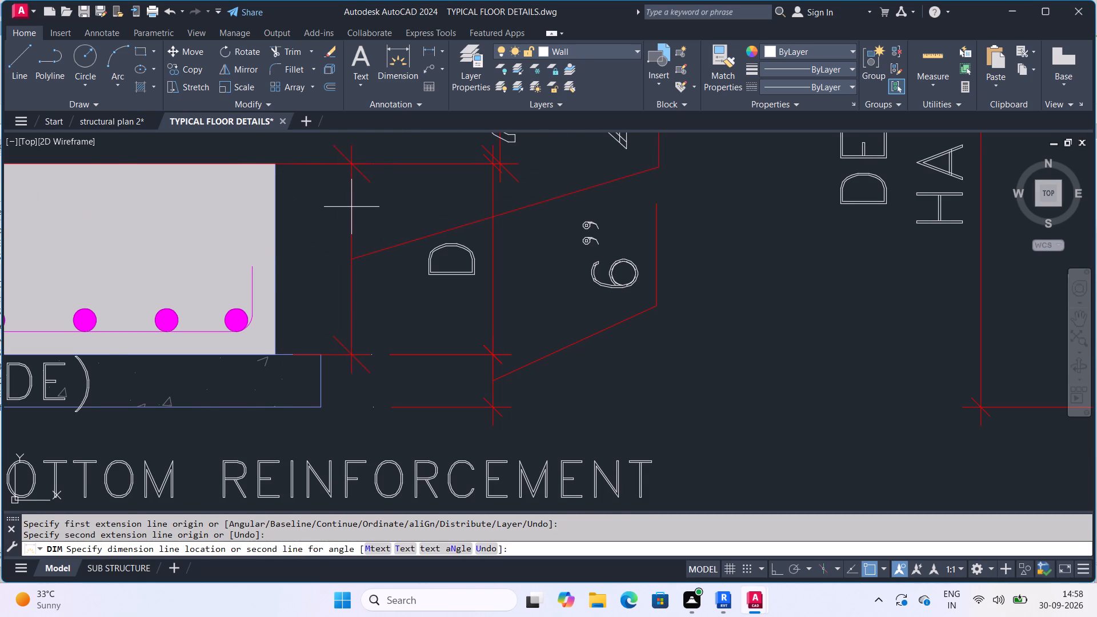
scroll(351, 210, "down", 5)
middle_click_drag(351, 220, 360, 316)
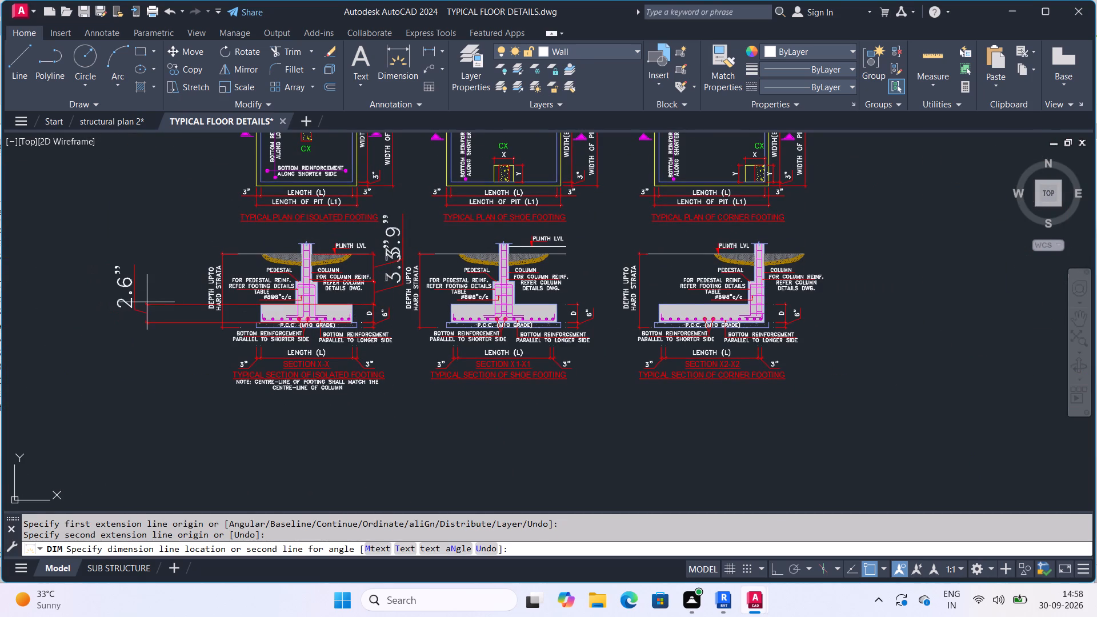
left_click(146, 305)
Dimension the pedestal height from footing top to pedestal top in the isolated footing section, outside the footing depth dimension.
scroll(195, 299, "up", 3)
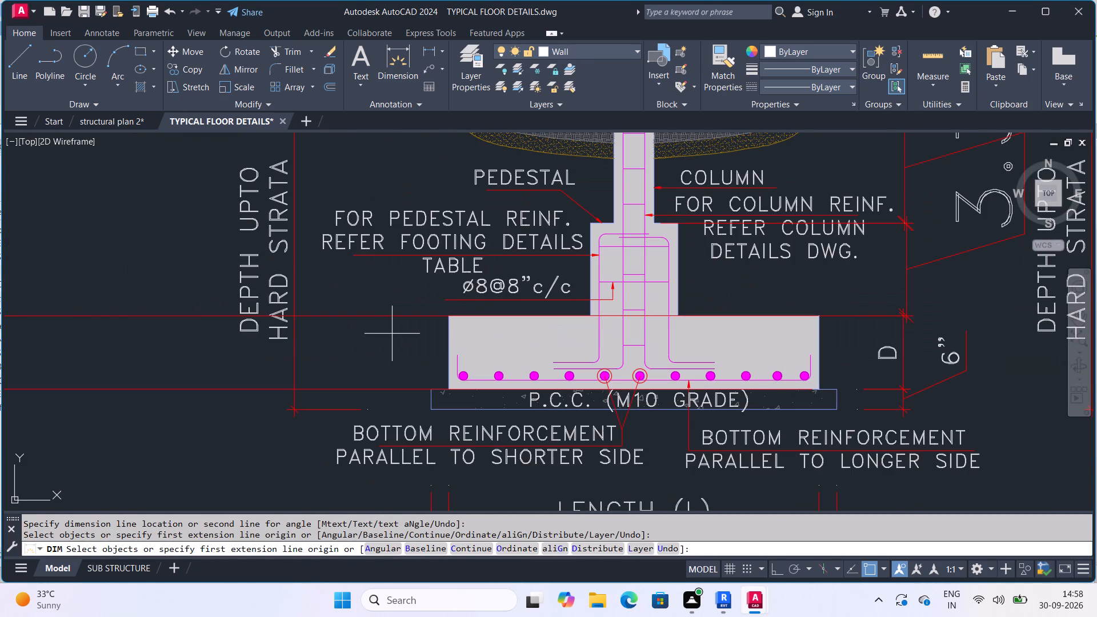
left_click_drag(591, 313, 587, 297)
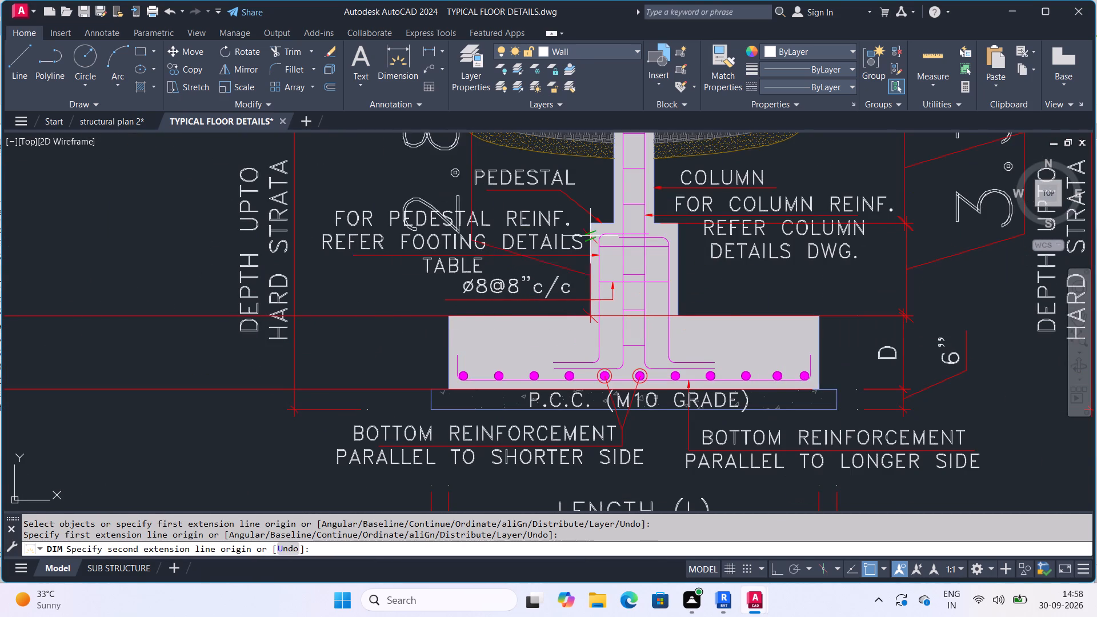
left_click(588, 225)
scroll(256, 234, "down", 3)
middle_click_drag(256, 234, 489, 273)
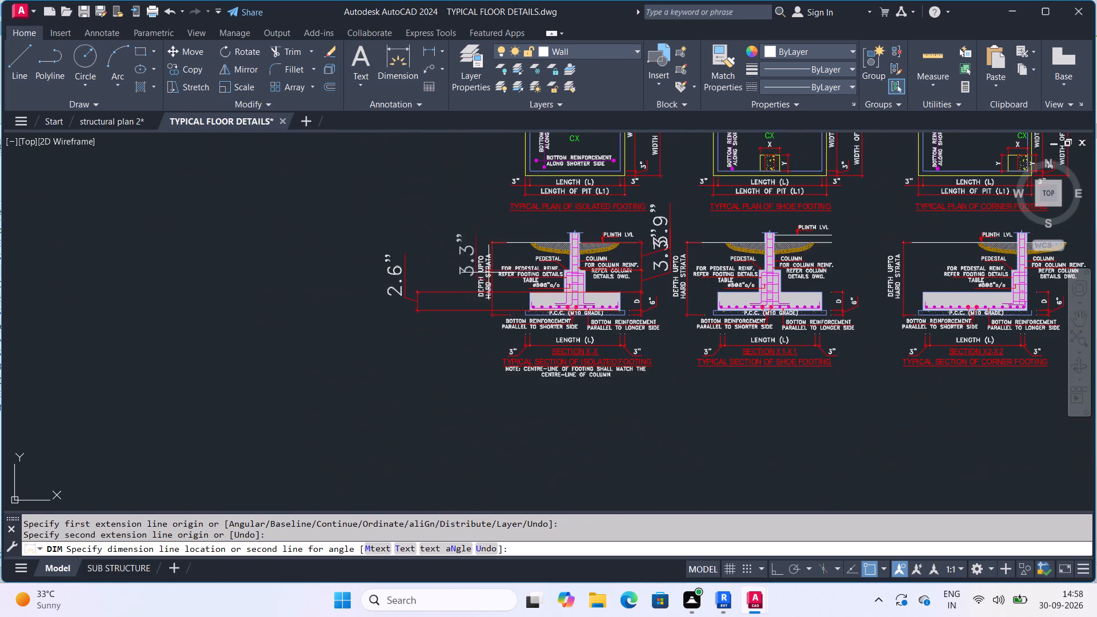
left_click(342, 245)
Dimension the column height from the pedestal top up to the ground line in the isolated footing section, clear of the drawing.
scroll(582, 278, "up", 3)
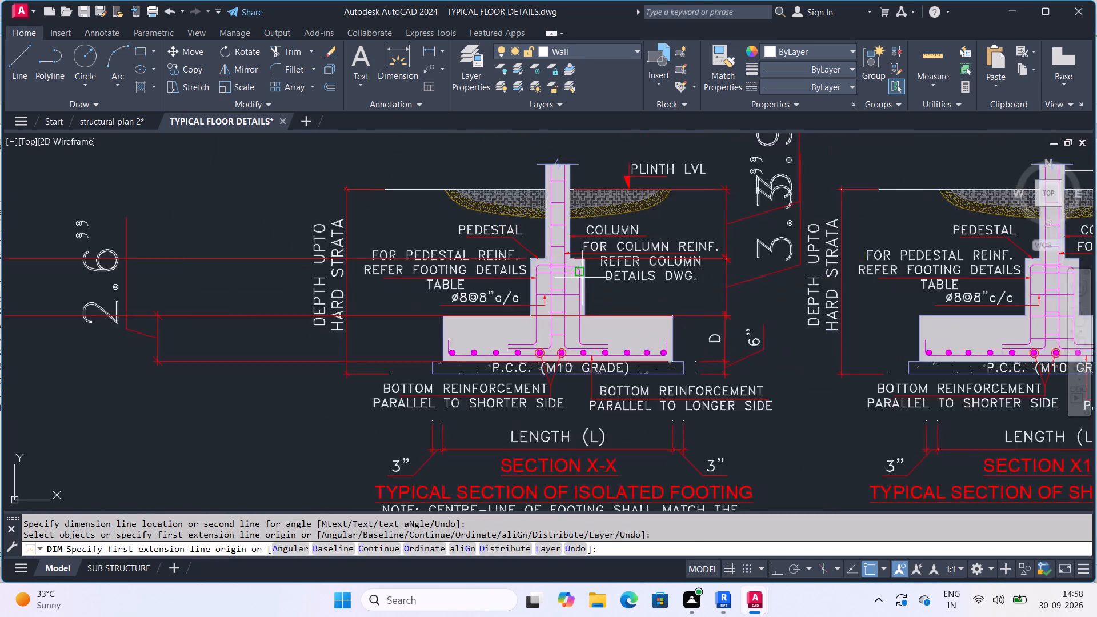
middle_click_drag(560, 255, 567, 324)
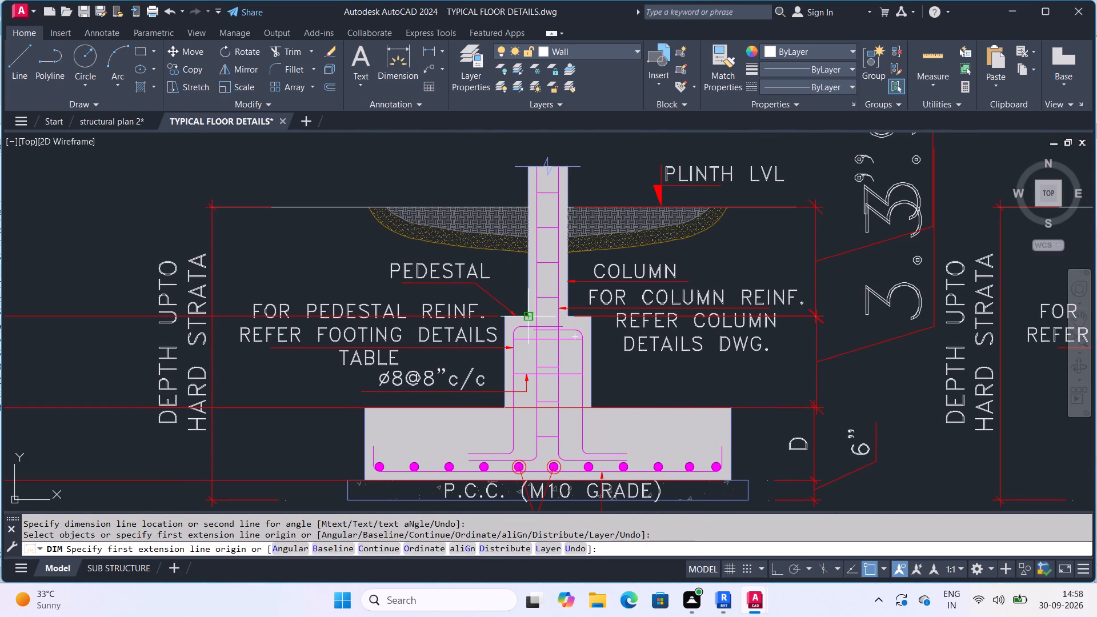
left_click(528, 316)
left_click(527, 206)
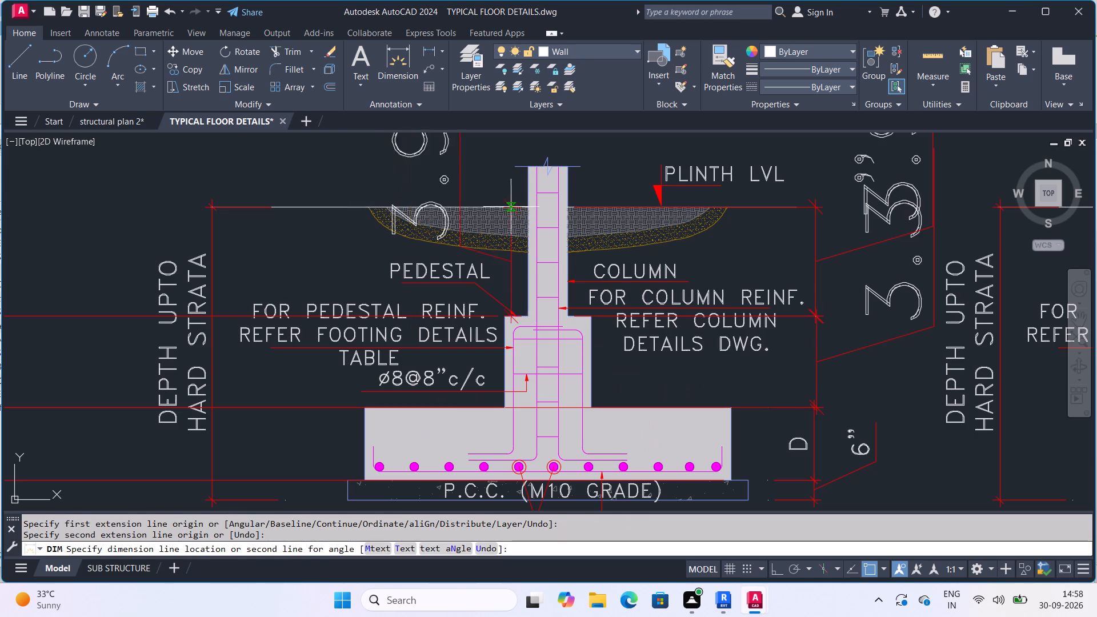
middle_click_drag(231, 204, 574, 288)
scroll(231, 204, "down", 1)
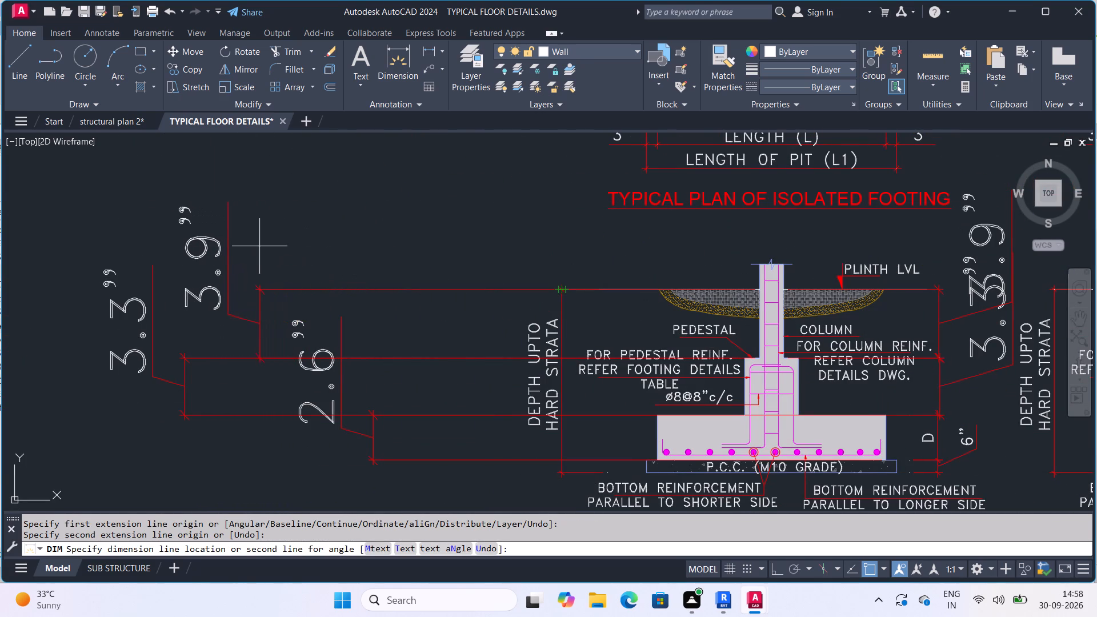
left_click(258, 246)
Examine the new footing, pedestal and column height dimensions placed beside the isolated footing section.
scroll(294, 265, "down", 1)
scroll(335, 362, "up", 3)
middle_click_drag(254, 331, 343, 379)
scroll(295, 355, "down", 1)
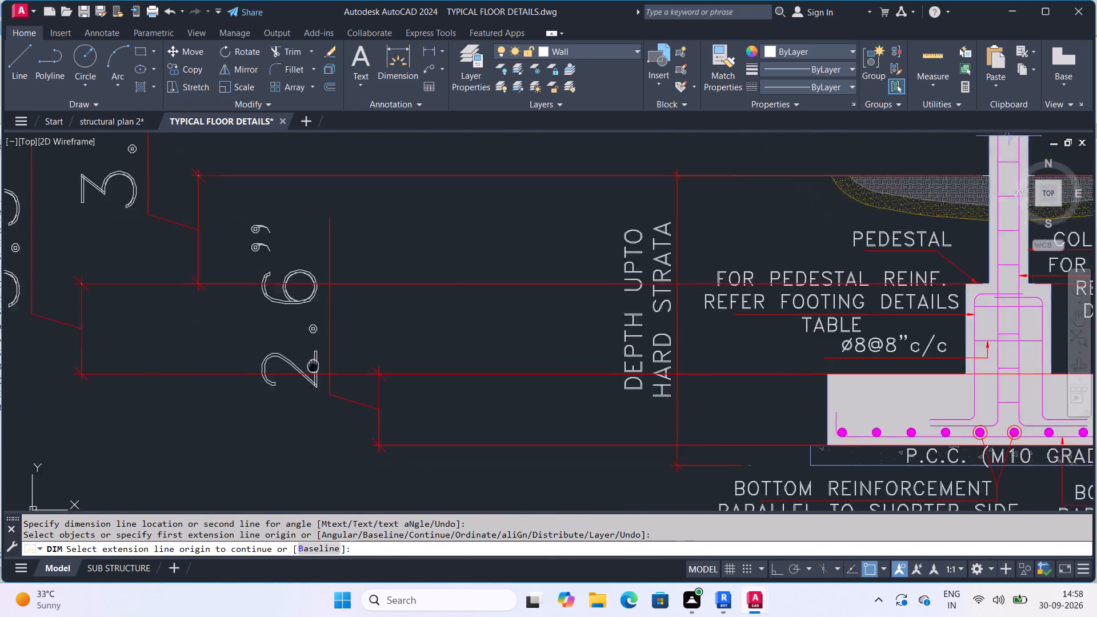
scroll(343, 379, "down", 1)
middle_click_drag(343, 379, 353, 383)
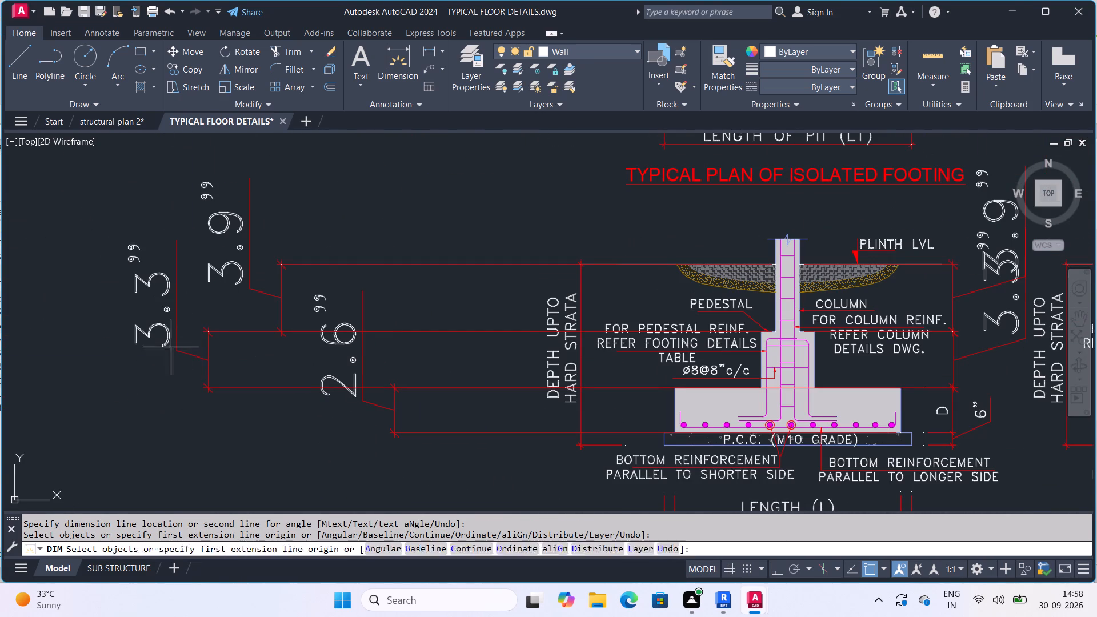
middle_click_drag(202, 336, 270, 307)
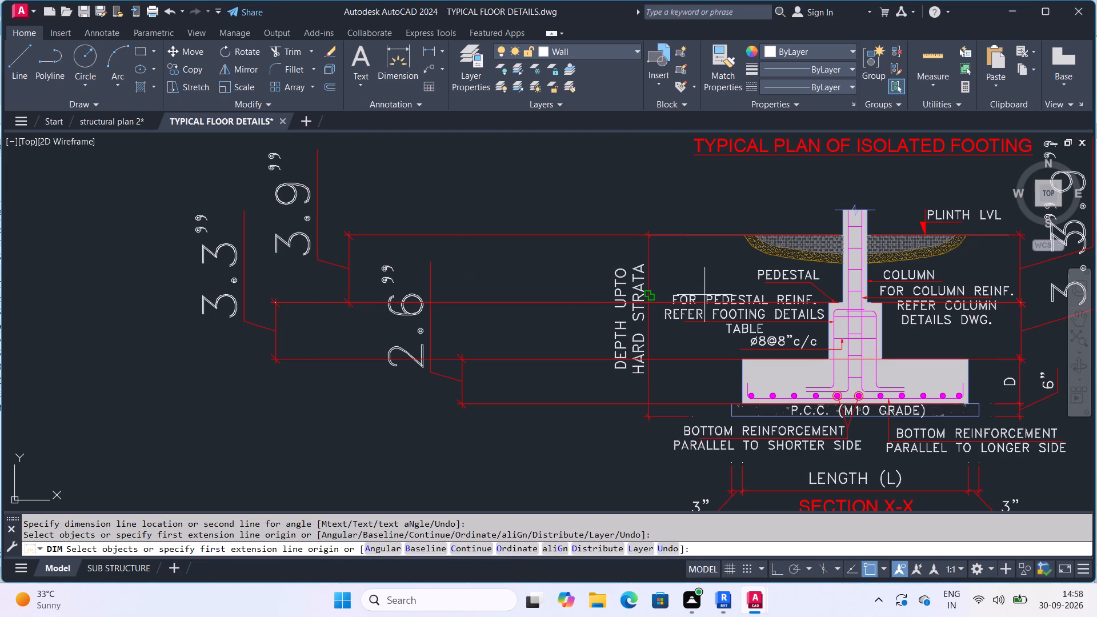
middle_click_drag(698, 295, 614, 276)
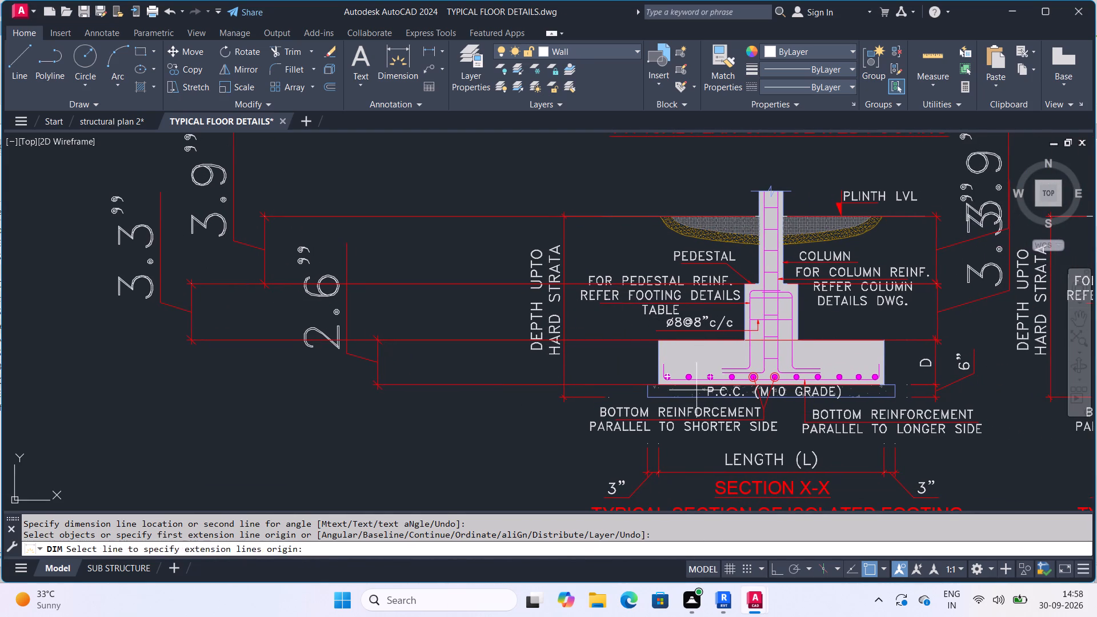
middle_click_drag(661, 328, 642, 382)
scroll(658, 341, "down", 1)
scroll(655, 412, "up", 2)
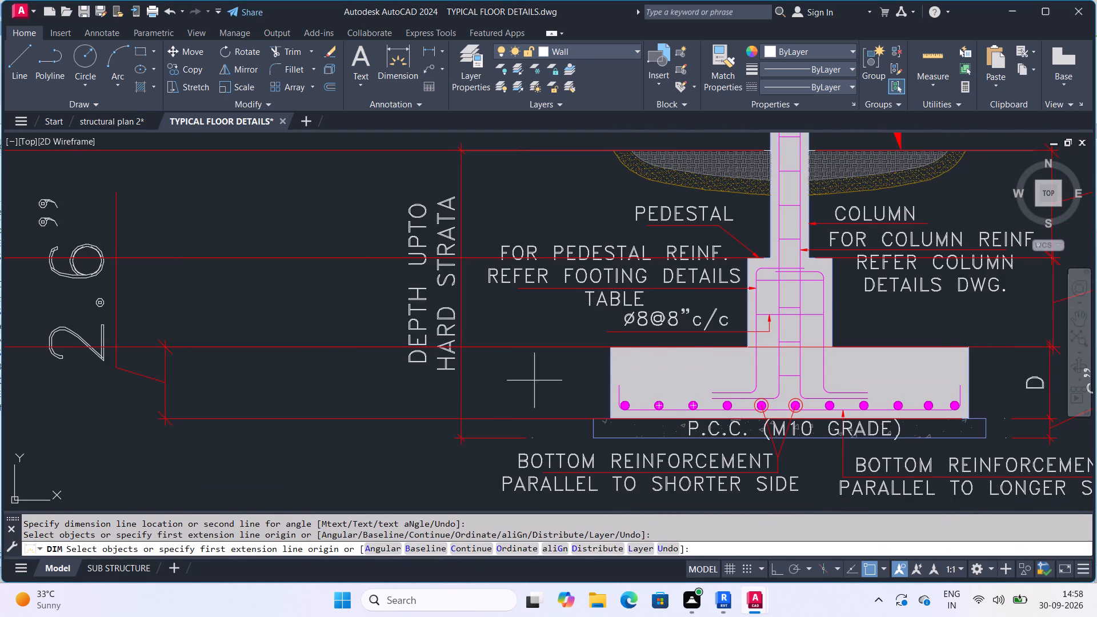
scroll(502, 382, "down", 2)
scroll(383, 382, "up", 2)
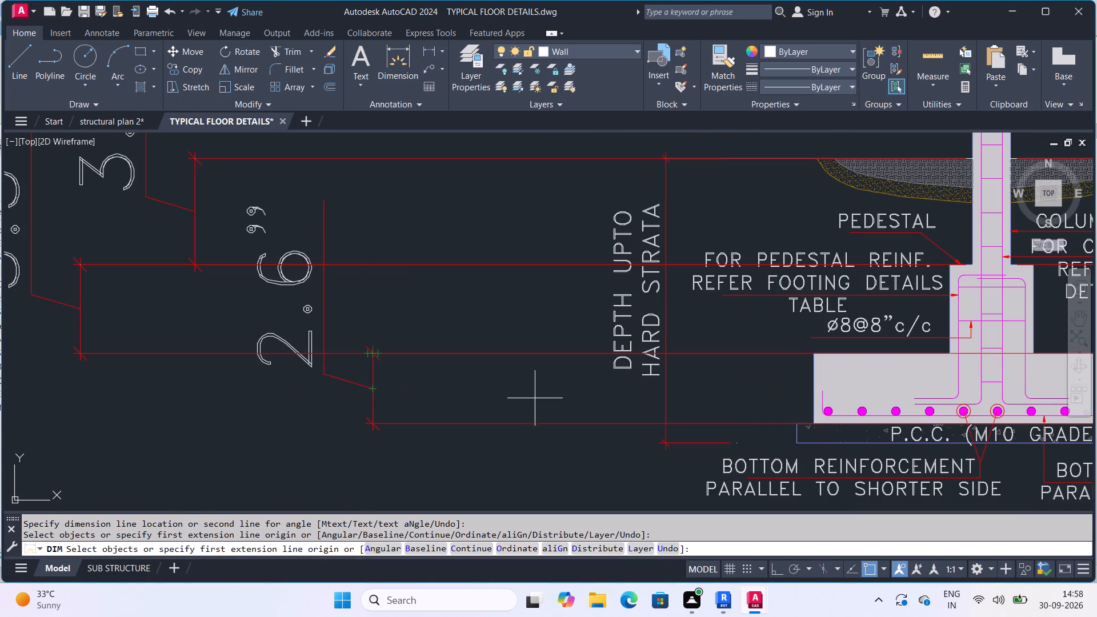
Check the isolated footing's base, pedestal and column against the newly placed height dimensions.
middle_click_drag(726, 376, 515, 373)
scroll(709, 377, "down", 1)
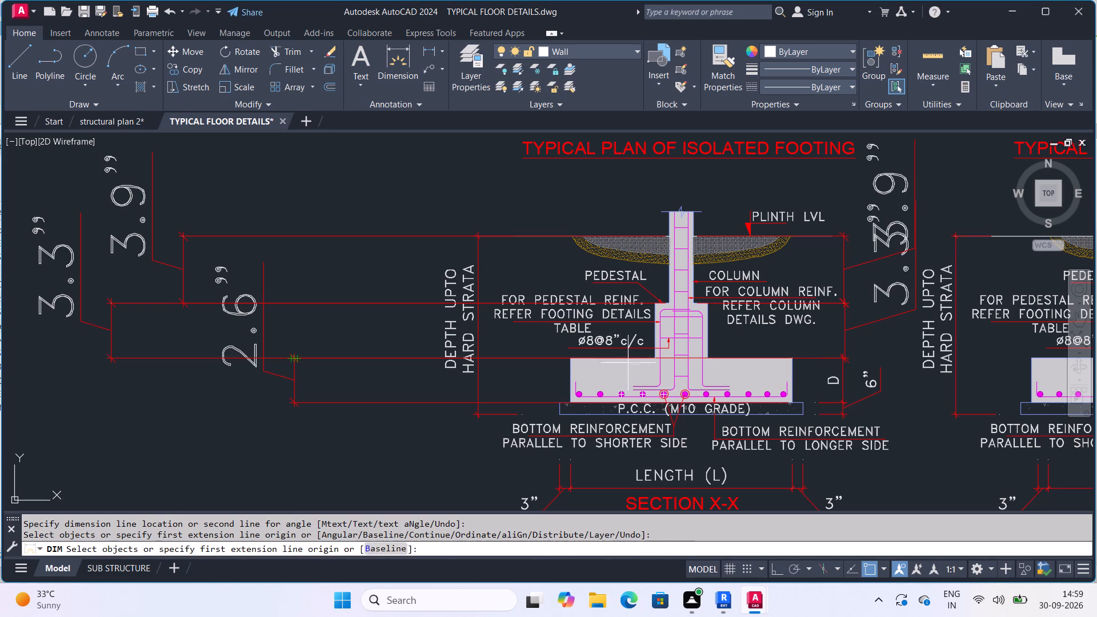
middle_click_drag(631, 363, 640, 401)
scroll(680, 358, "up", 2)
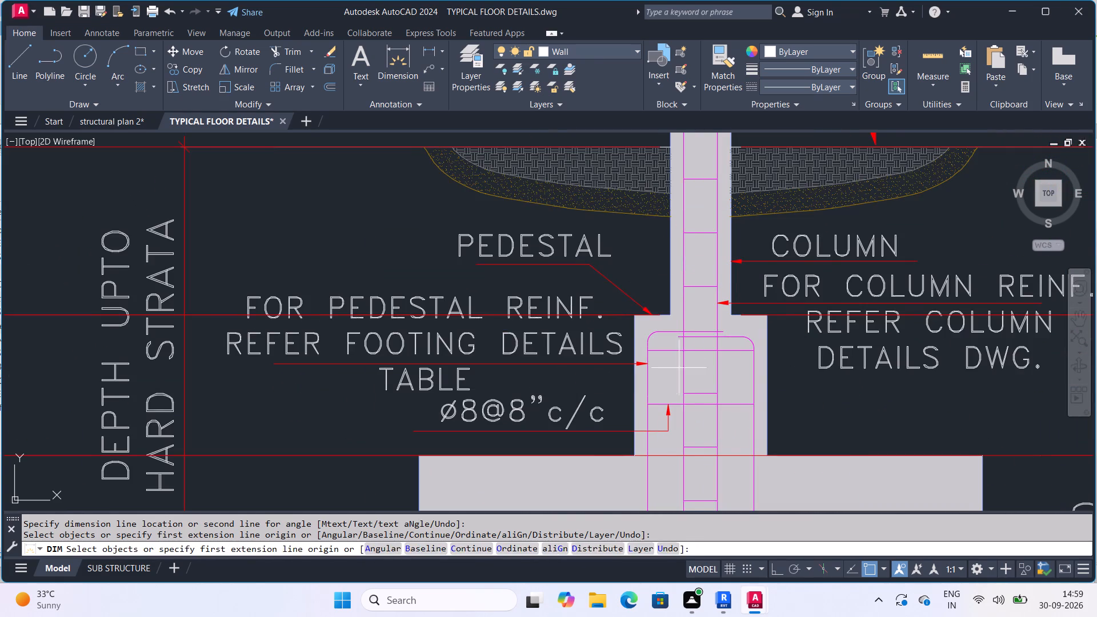
middle_click_drag(684, 367, 592, 380)
scroll(664, 368, "down", 1)
scroll(613, 386, "down", 2)
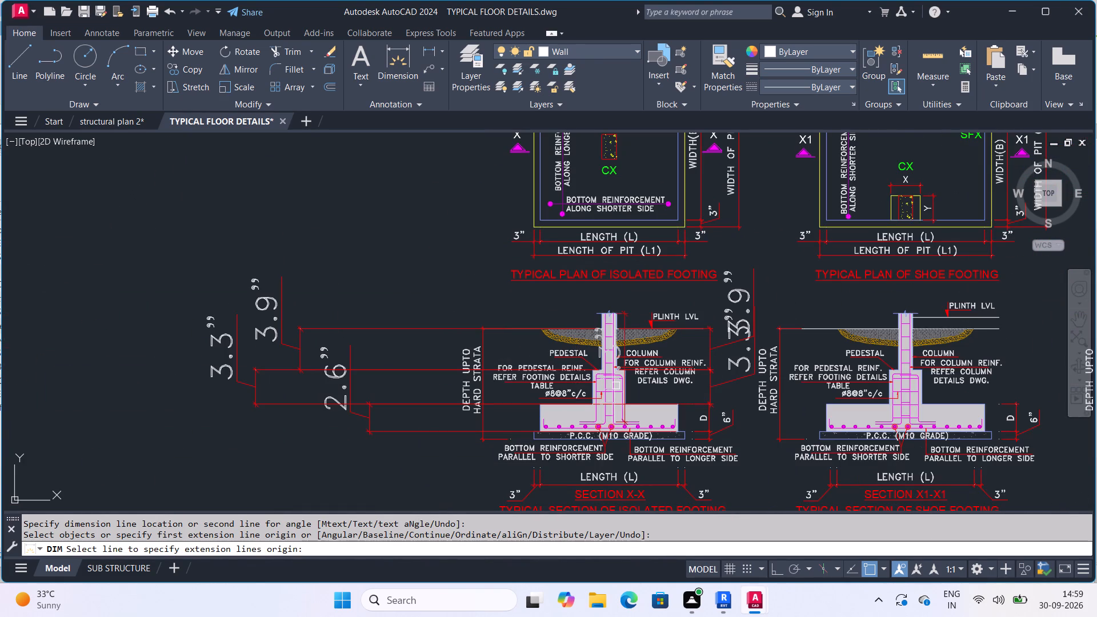
scroll(616, 386, "up", 2)
middle_click_drag(554, 400, 639, 399)
scroll(595, 399, "down", 1)
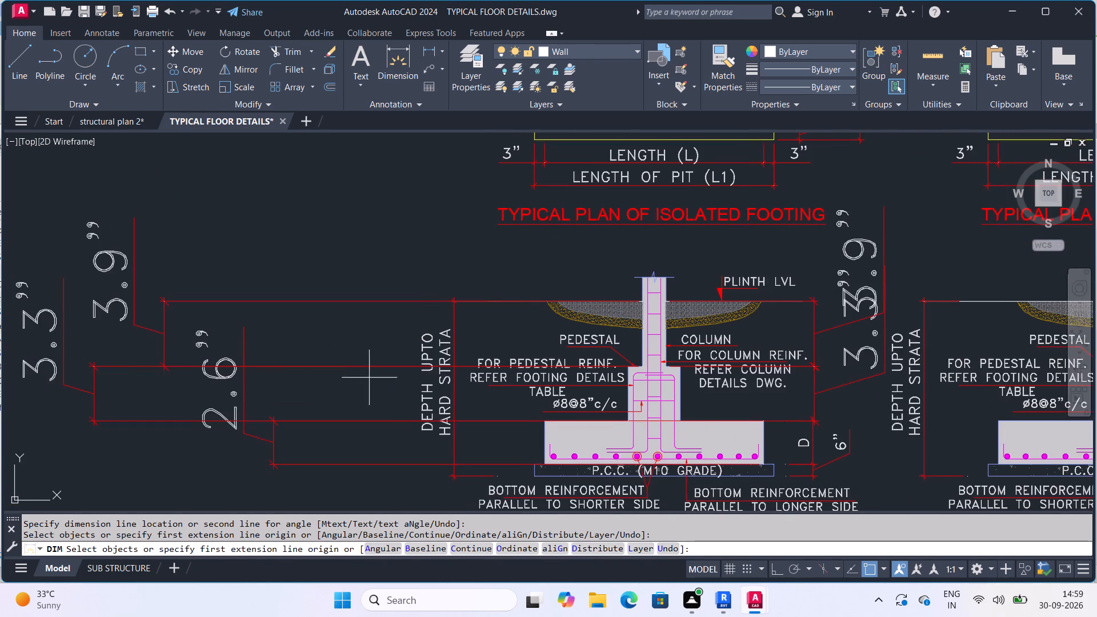
middle_click_drag(367, 377, 457, 357)
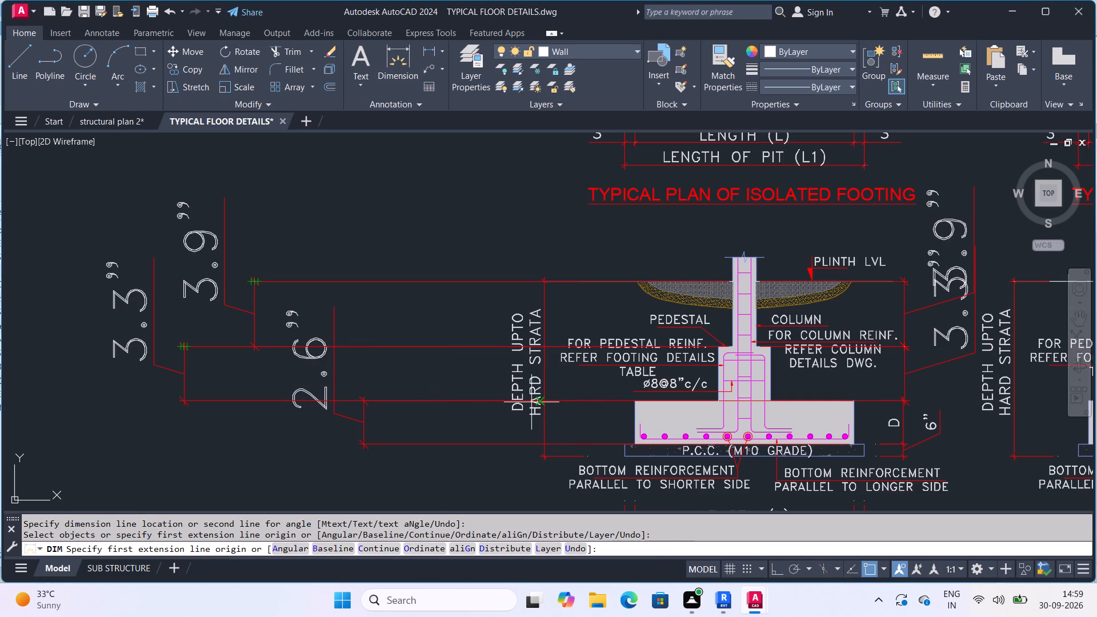
Compare the shoe and corner footing sections with the dimensioned isolated footing section.
scroll(686, 384, "down", 2)
middle_click_drag(683, 385, 622, 397)
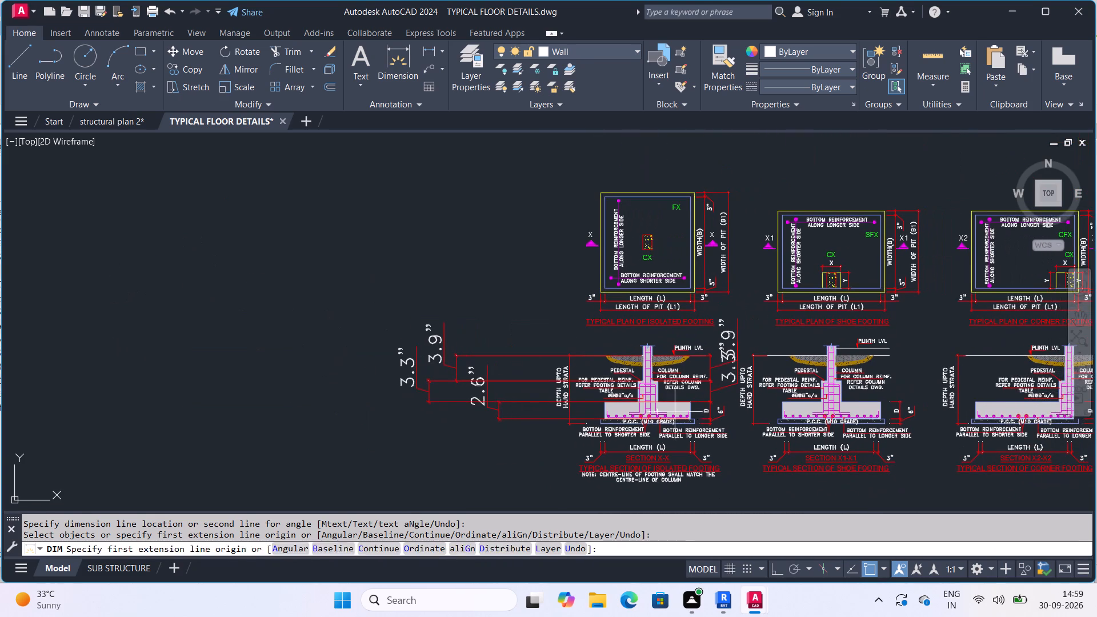
scroll(768, 428, "up", 2)
middle_click_drag(769, 428, 305, 394)
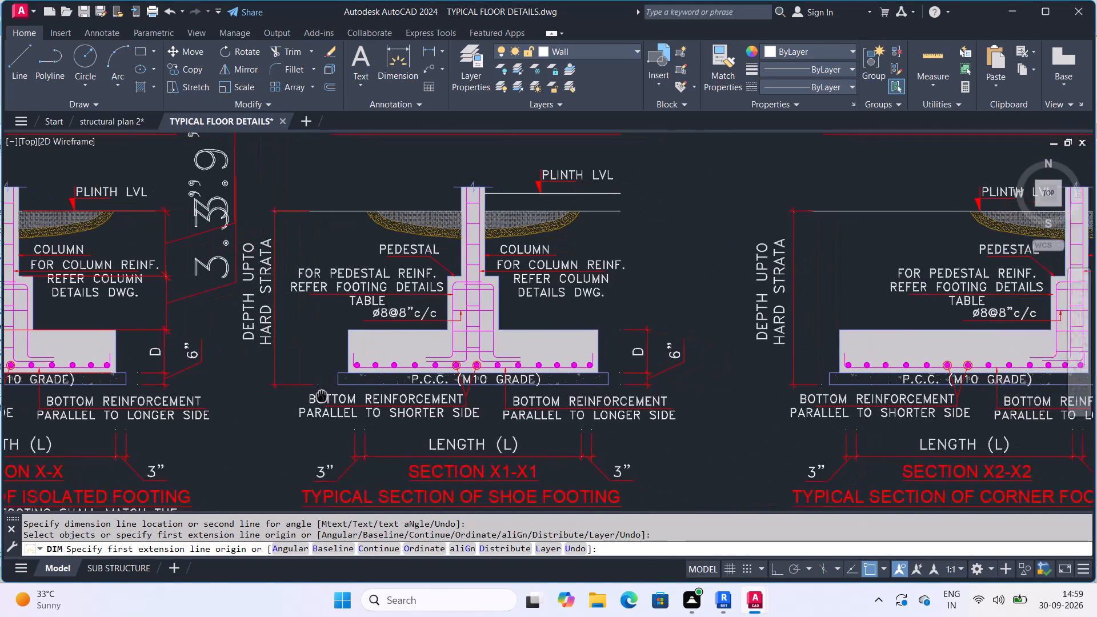
middle_click_drag(305, 394, 248, 388)
scroll(579, 382, "up", 1)
middle_click_drag(579, 382, 362, 396)
scroll(512, 359, "down", 2)
middle_click_drag(509, 360, 453, 381)
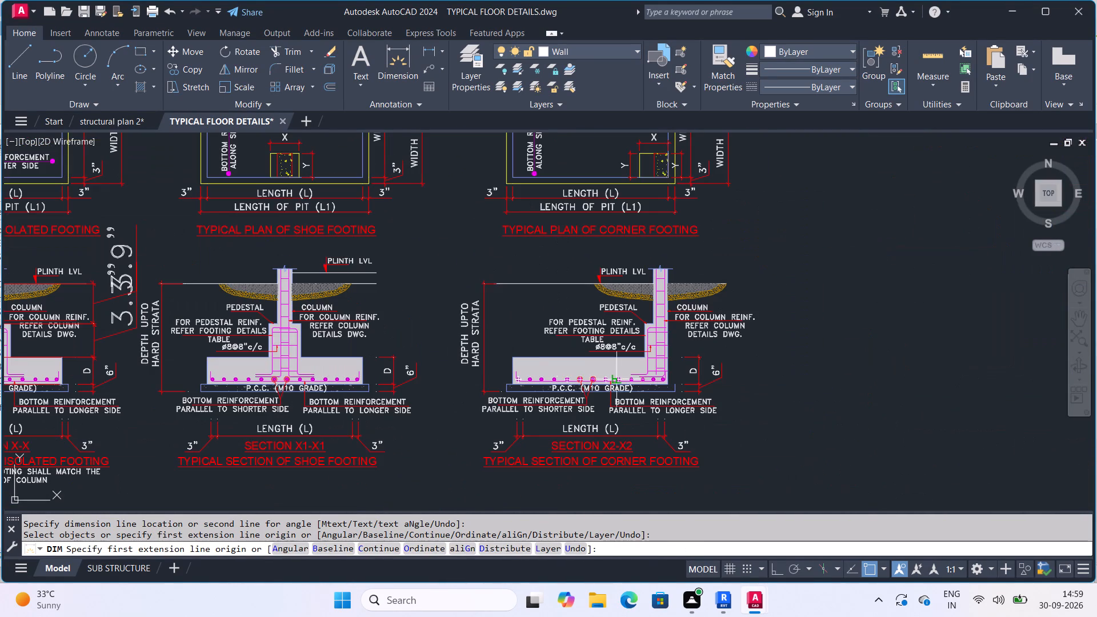
Dimension the footing base depth in the corner footing section, placing it outside the hard-strata depth dimension.
scroll(692, 374, "up", 2)
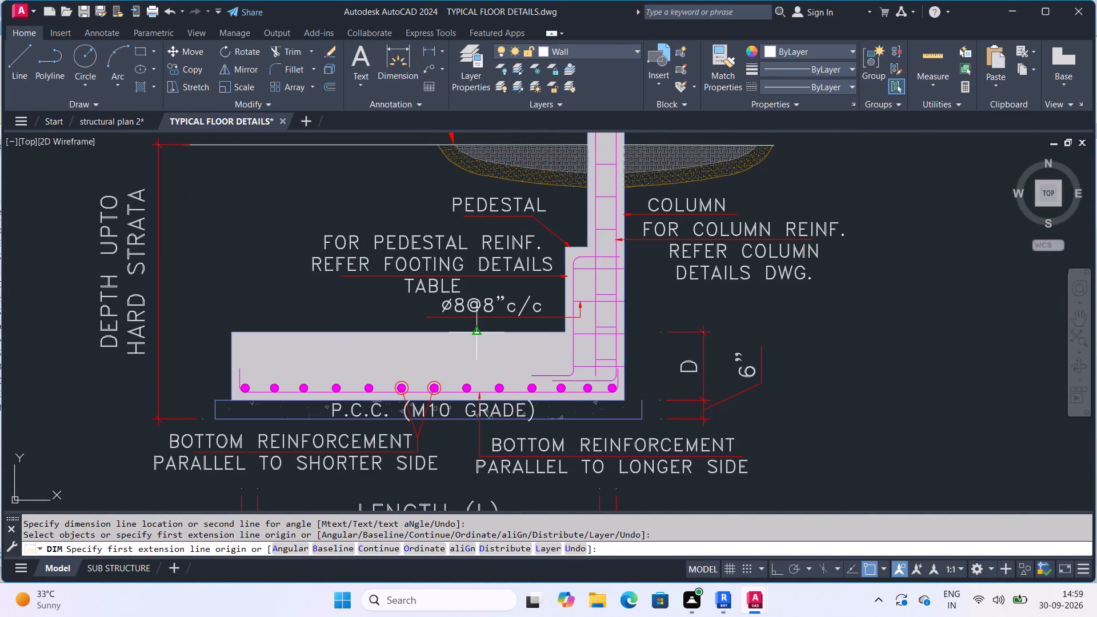
scroll(482, 327, "down", 1)
middle_click_drag(346, 334, 533, 314)
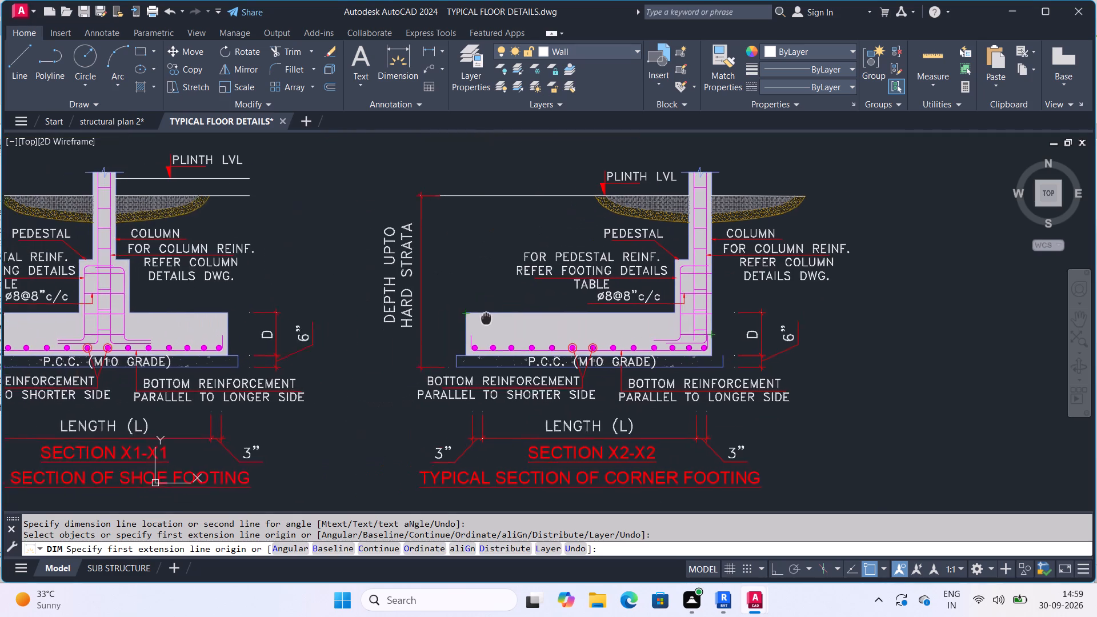
middle_click_drag(533, 314, 545, 314)
left_click(520, 309)
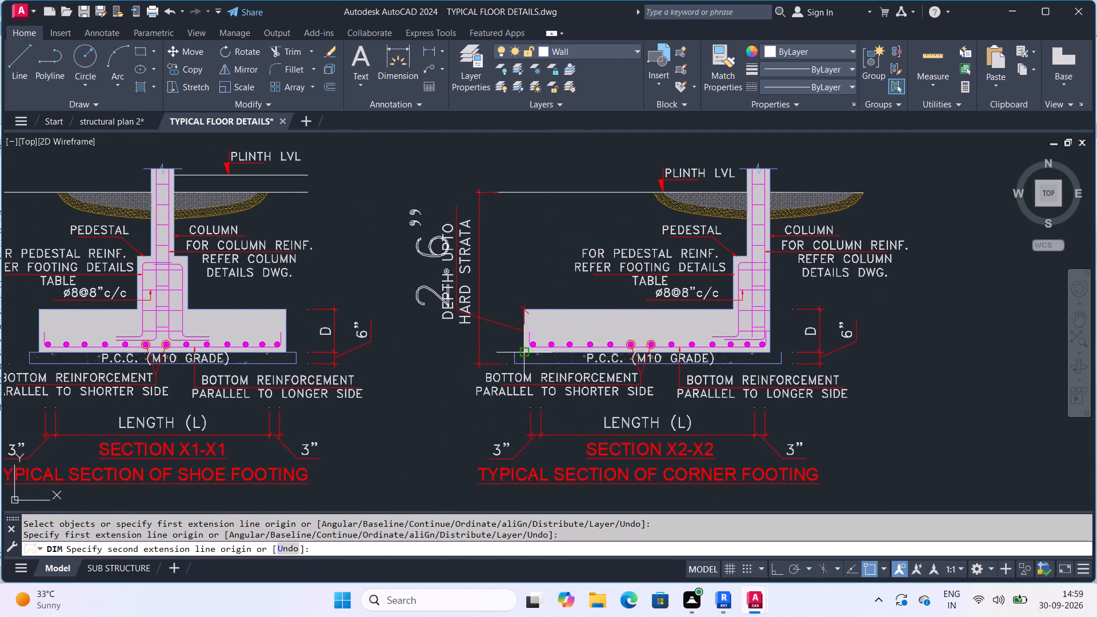
left_click(525, 353)
left_click(410, 348)
Dimension the pedestal height from pedestal top to footing top in the corner footing section, near its footing depth dimension.
scroll(559, 273, "down", 1)
middle_click_drag(559, 275, 558, 283)
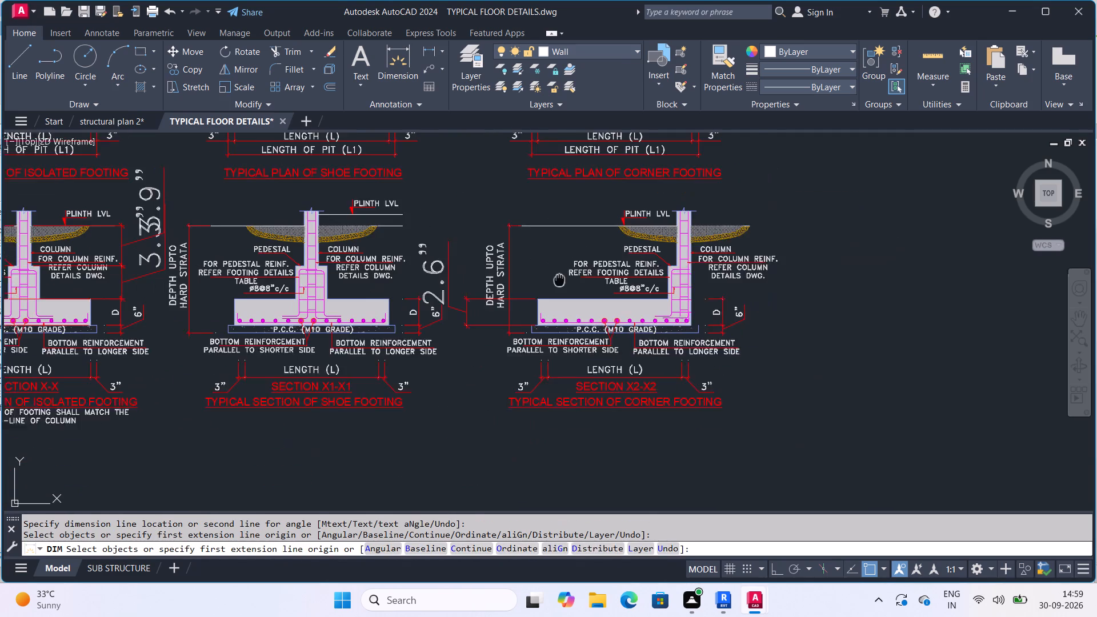
middle_click_drag(558, 283, 542, 319)
scroll(602, 306, "up", 3)
left_click(790, 303)
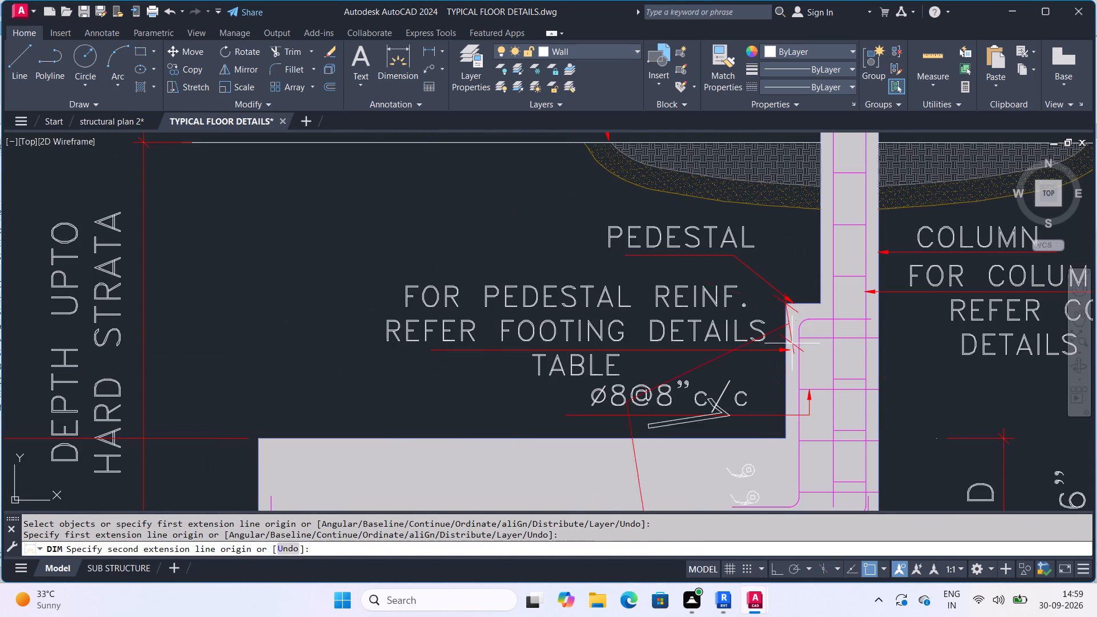
left_click(787, 435)
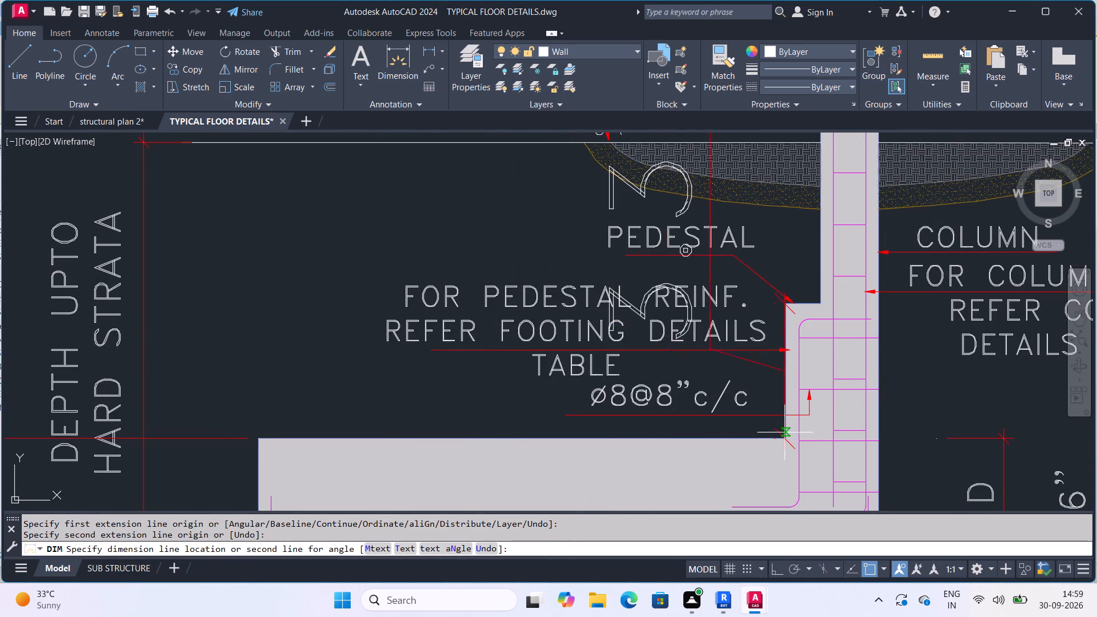
middle_click_drag(564, 424, 783, 370)
scroll(564, 423, "down", 1)
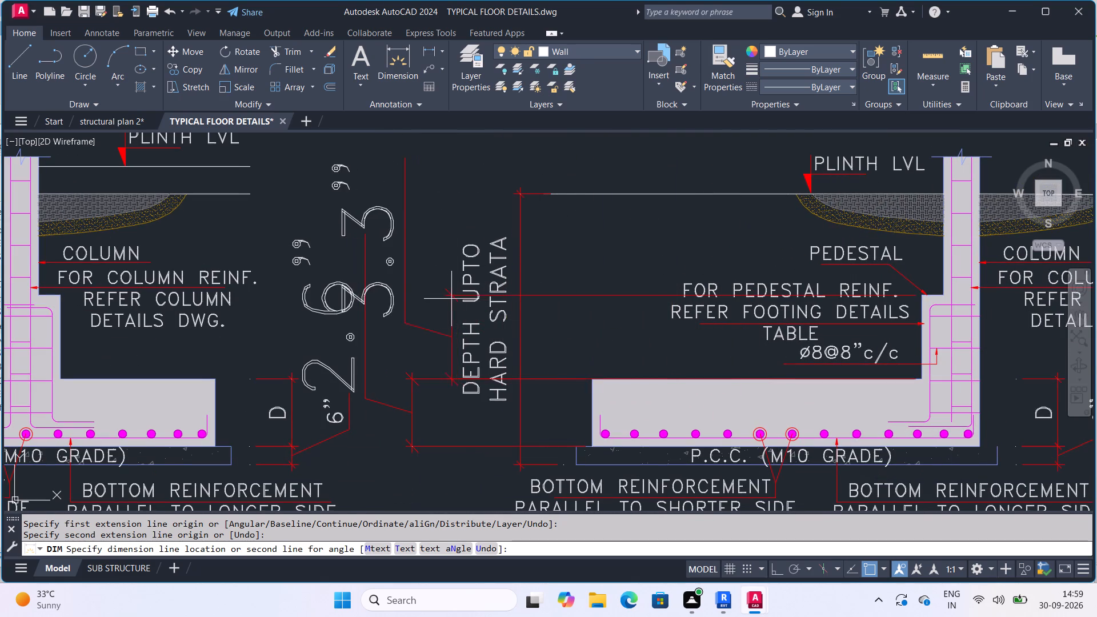
left_click(486, 284)
middle_click_drag(878, 255, 823, 343)
scroll(878, 255, "down", 1)
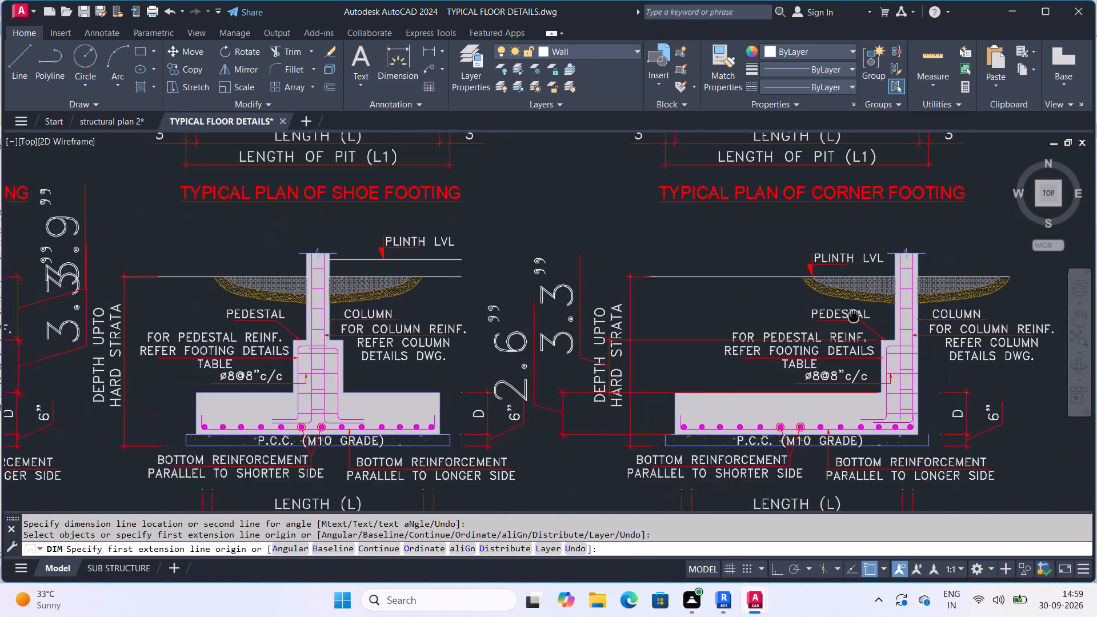
Dimension the column height from the ground line to the pedestal top in the corner footing section, beside its pedestal height dimension.
middle_click_drag(823, 343, 814, 349)
scroll(855, 304, "up", 2)
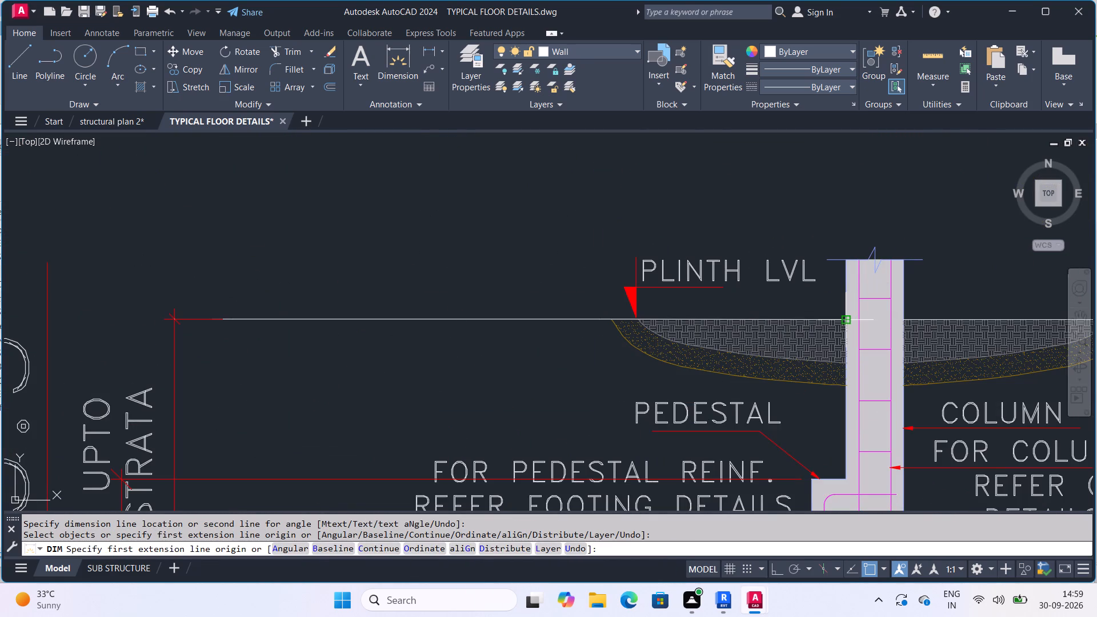
left_click(844, 323)
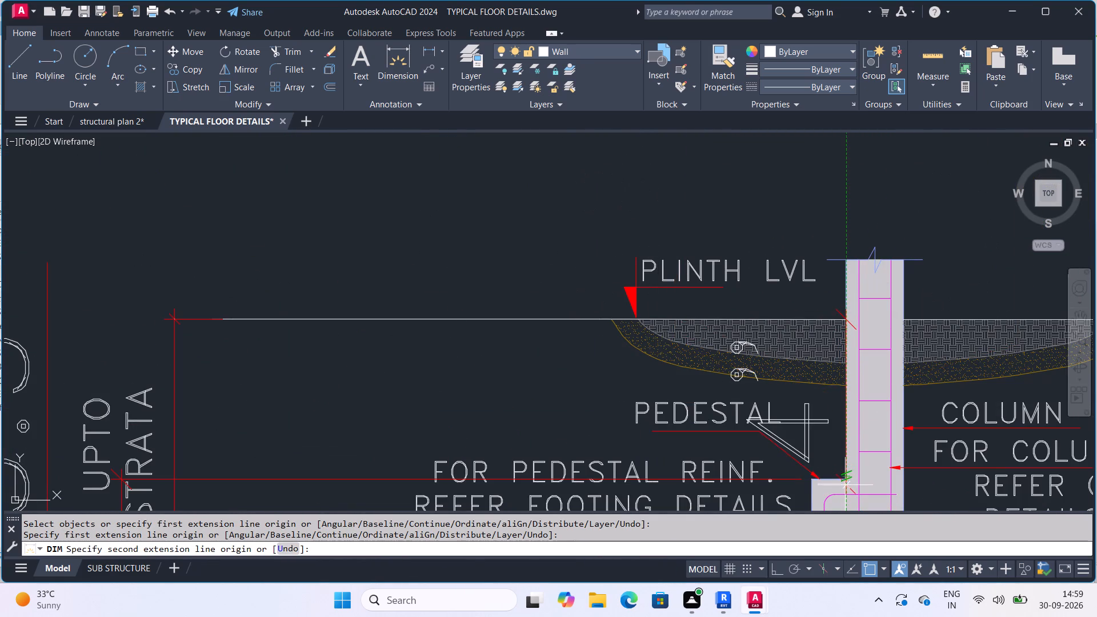
left_click(846, 478)
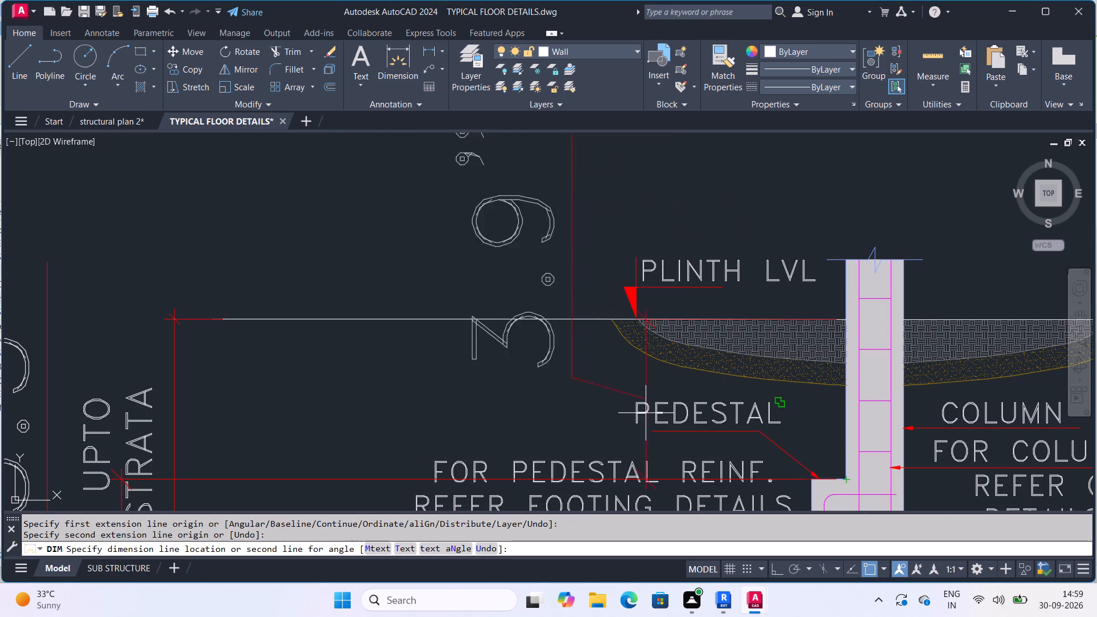
left_click(461, 394)
Compare the height dimensions of the isolated and corner footing sections with the shoe footing section and the footing plans.
scroll(490, 366, "down", 4)
scroll(458, 359, "up", 1)
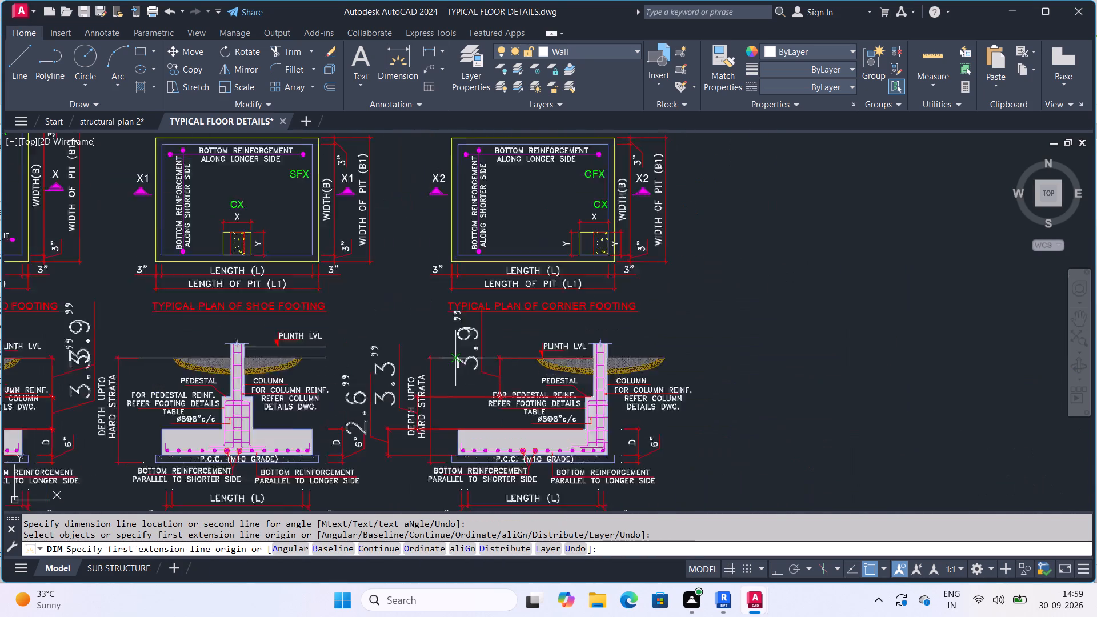
scroll(458, 359, "up", 1)
middle_click_drag(456, 372, 600, 286)
scroll(606, 322, "down", 3)
scroll(546, 344, "up", 2)
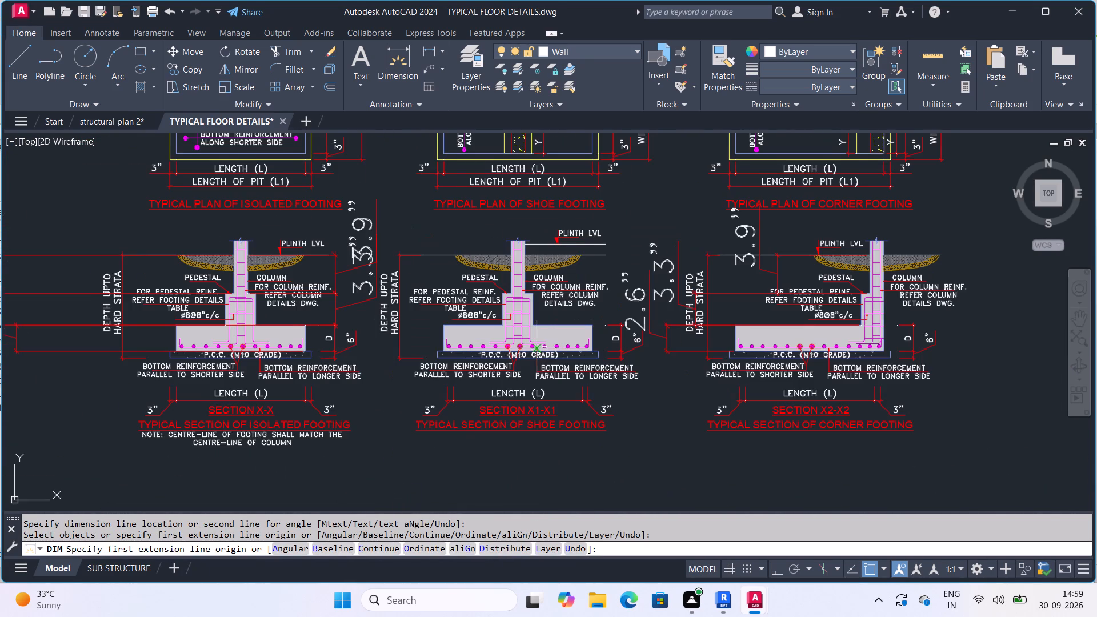
middle_click_drag(547, 345, 598, 356)
scroll(568, 350, "down", 1)
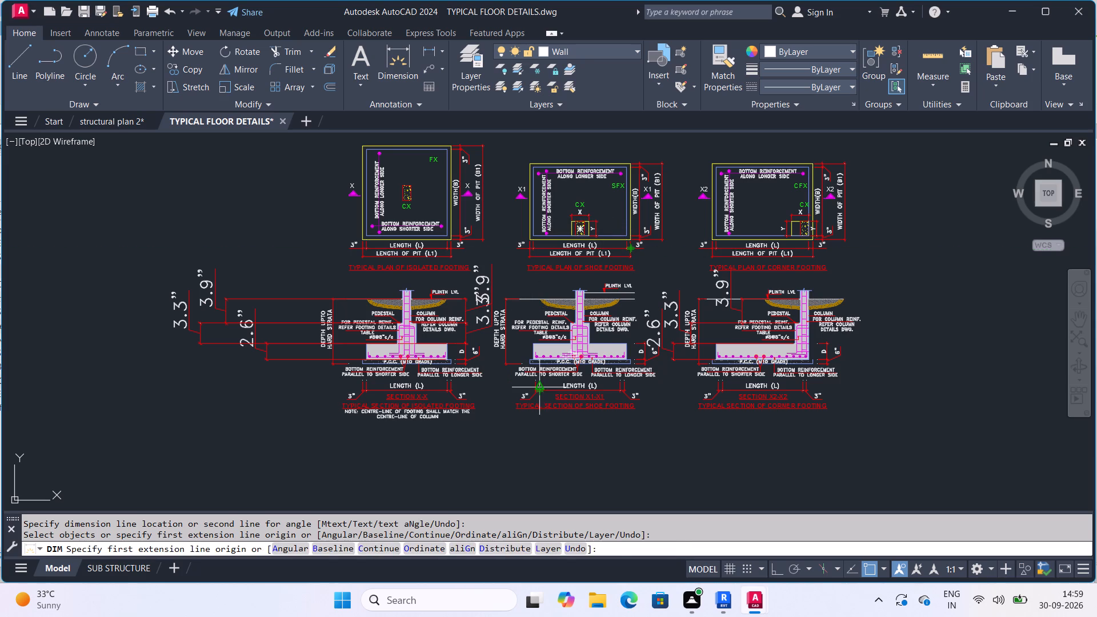
scroll(595, 416, "up", 2)
middle_click_drag(651, 362, 644, 412)
scroll(522, 297, "up", 1)
scroll(560, 331, "down", 1)
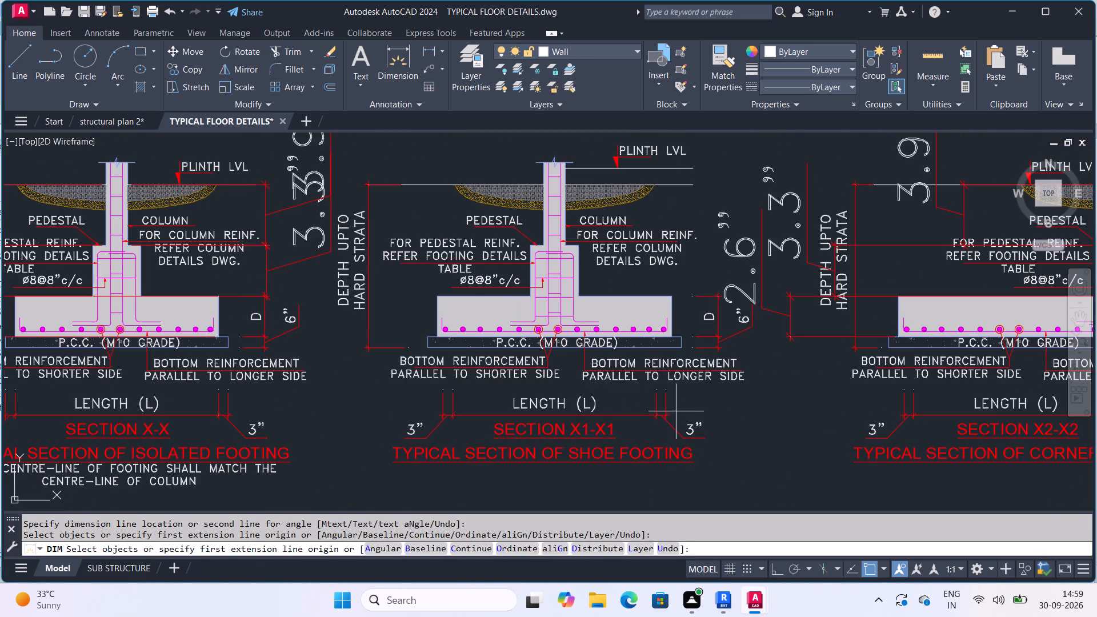
scroll(820, 299, "down", 2)
middle_click_drag(820, 299, 686, 348)
scroll(800, 226, "up", 1)
middle_click_drag(802, 226, 811, 282)
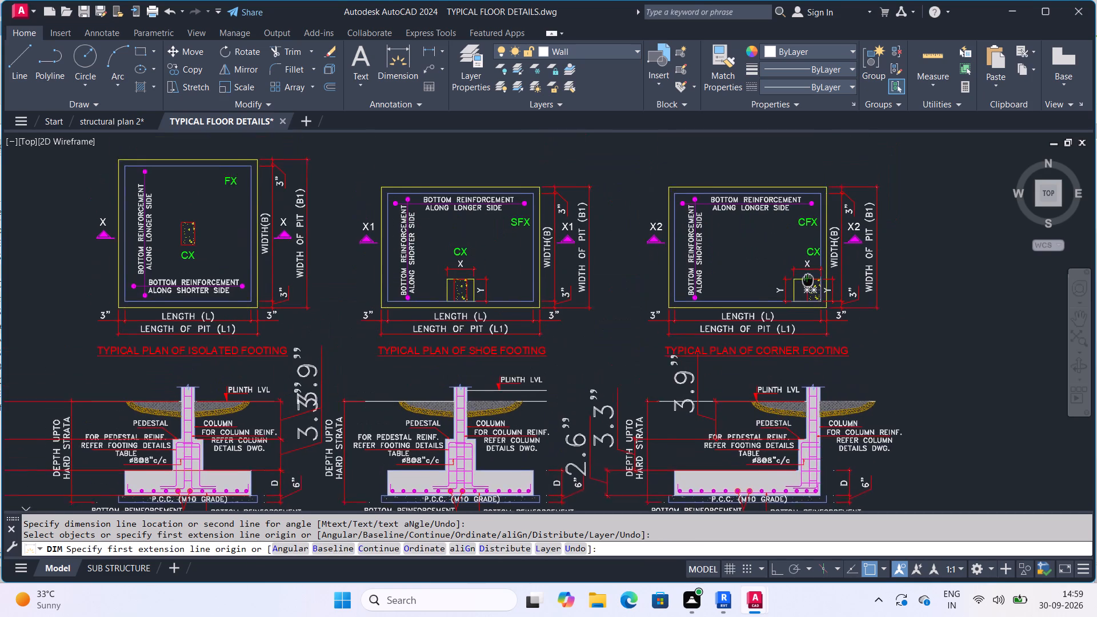
middle_click_drag(811, 282, 811, 282)
scroll(493, 322, "down", 2)
middle_click_drag(493, 322, 548, 326)
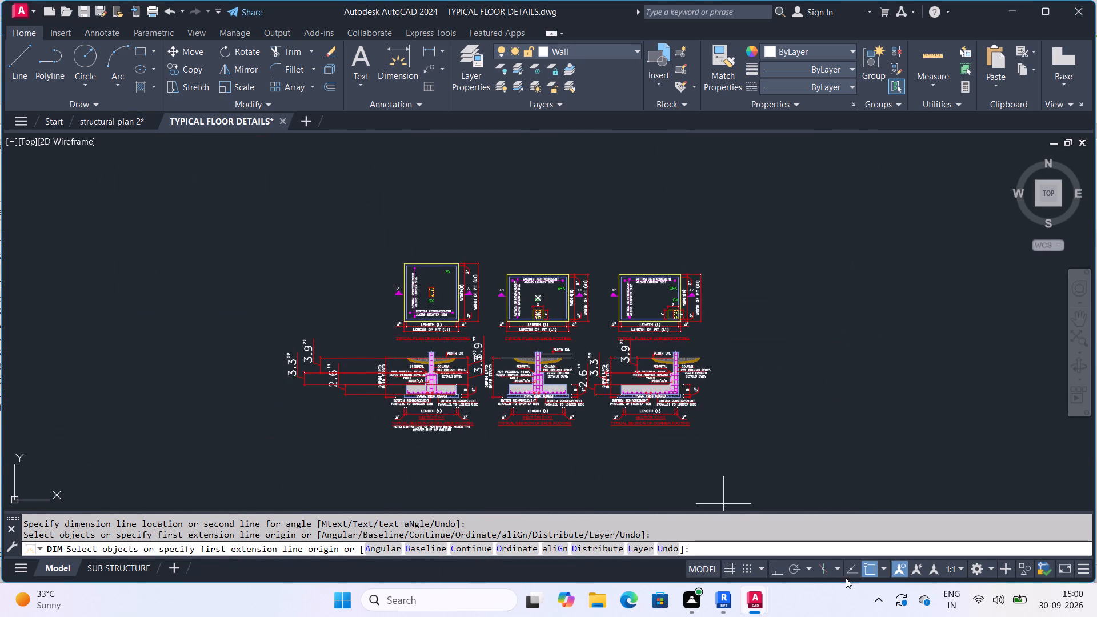
Examine the isolated footing section's base, pedestal and column height dimensions to work out the total foundation depth.
scroll(388, 450, "up", 1)
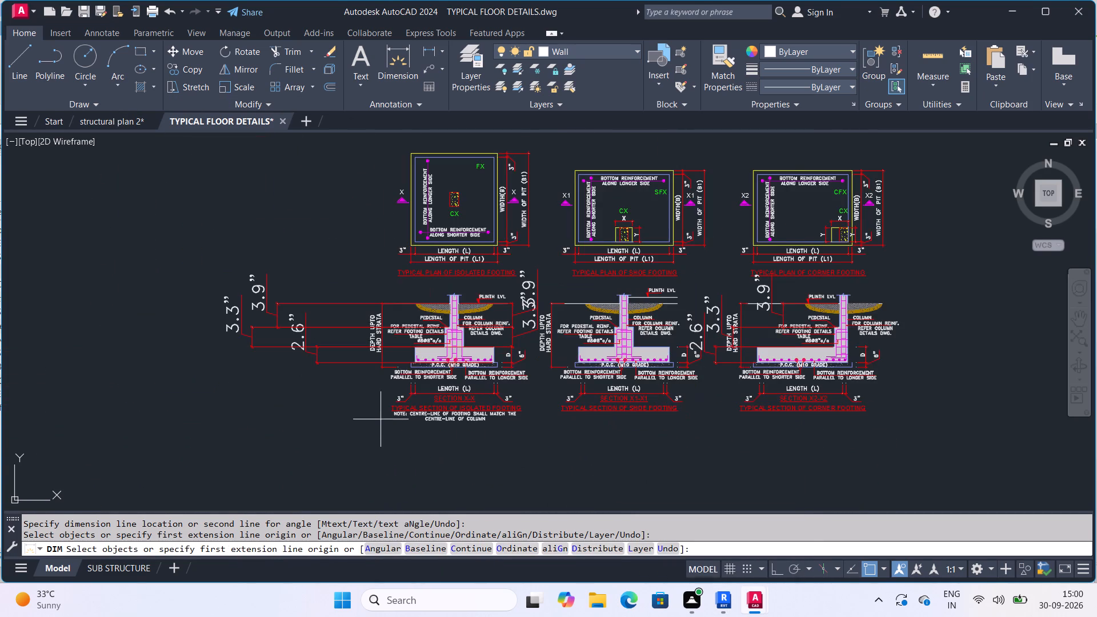
middle_click_drag(381, 419, 467, 462)
scroll(387, 404, "up", 3)
middle_click_drag(402, 415, 566, 386)
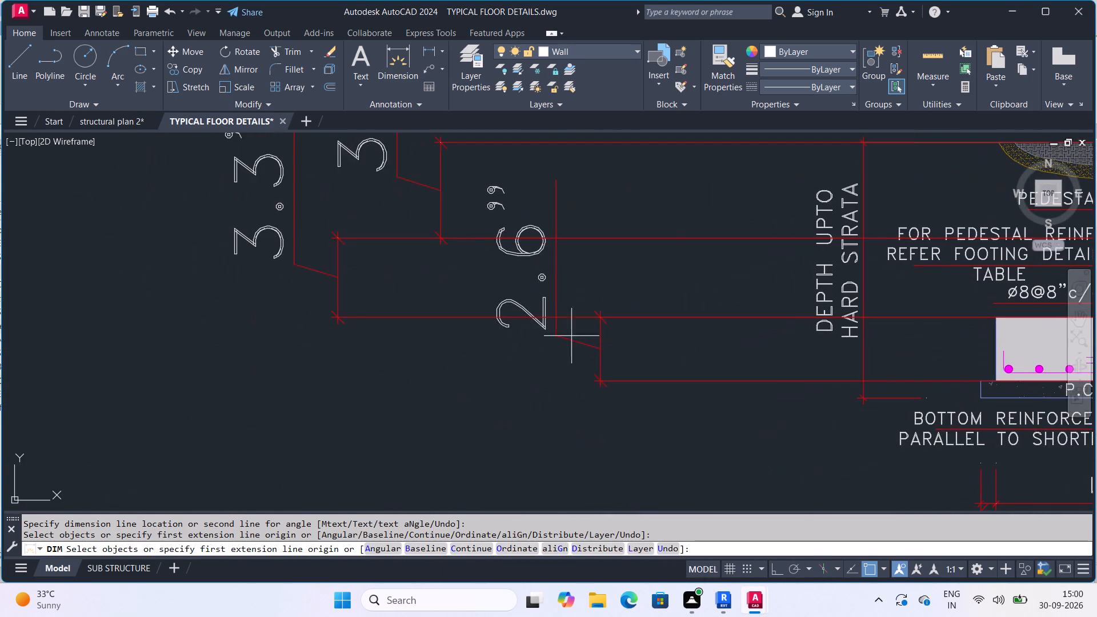
middle_click_drag(473, 248, 572, 350)
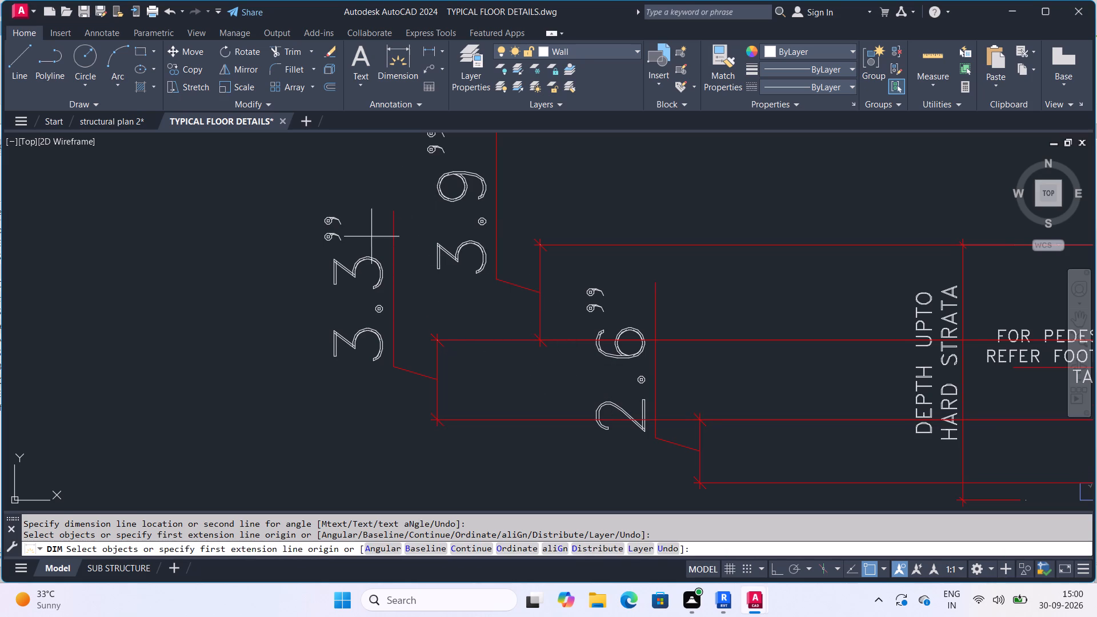
middle_click_drag(626, 293, 538, 319)
scroll(624, 293, "down", 2)
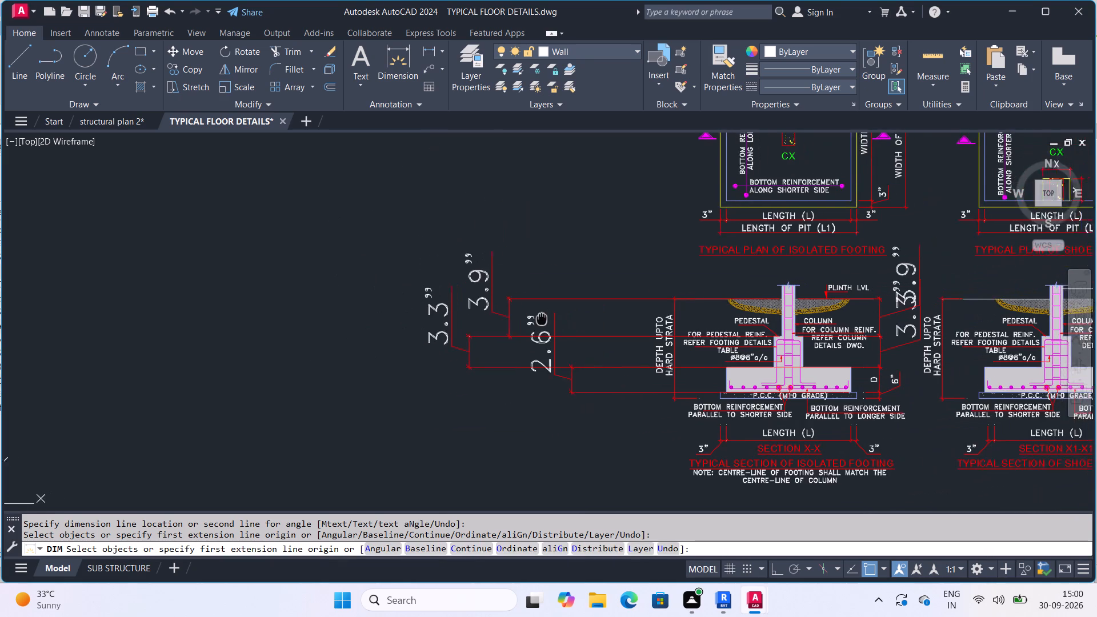
middle_click_drag(538, 319, 469, 335)
scroll(684, 315, "down", 2)
middle_click(591, 360)
middle_click_drag(575, 191, 445, 236)
scroll(453, 235, "down", 1)
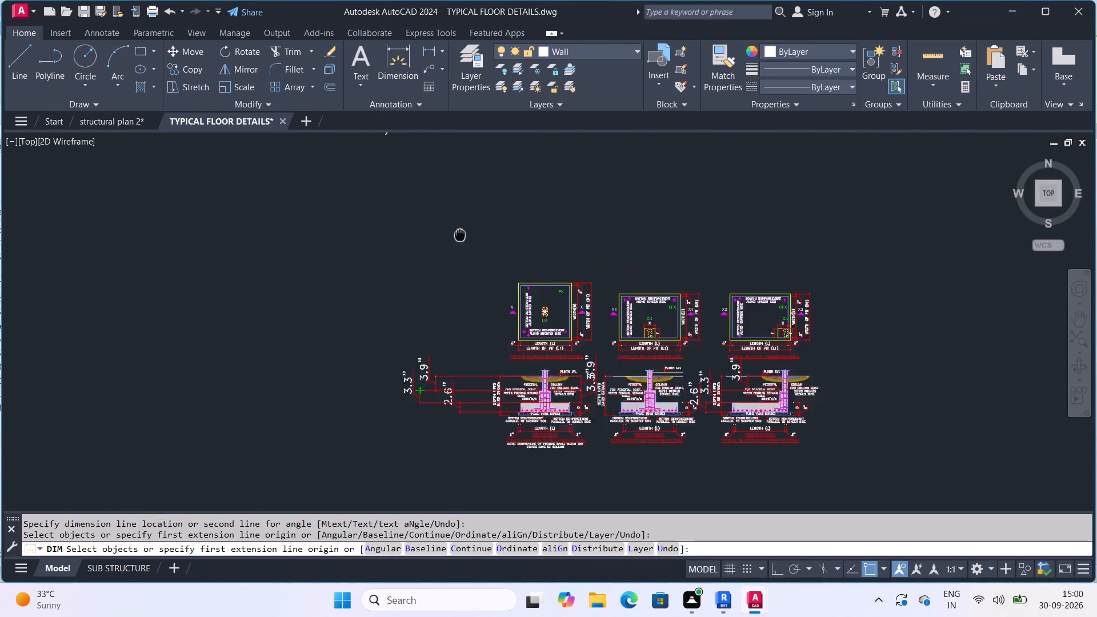
middle_click_drag(445, 236, 419, 249)
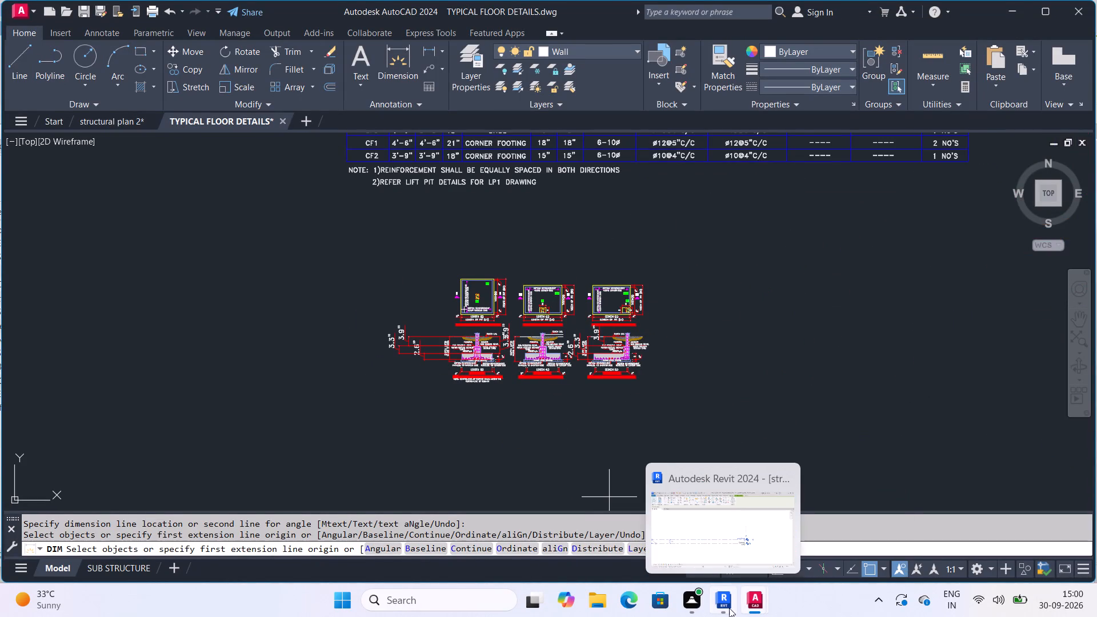
Switch to Revit and set the elevation of the founation level to -9'6" in the North elevation.
left_click(729, 608)
scroll(701, 408, "up", 4)
left_click(704, 402)
left_click(711, 408)
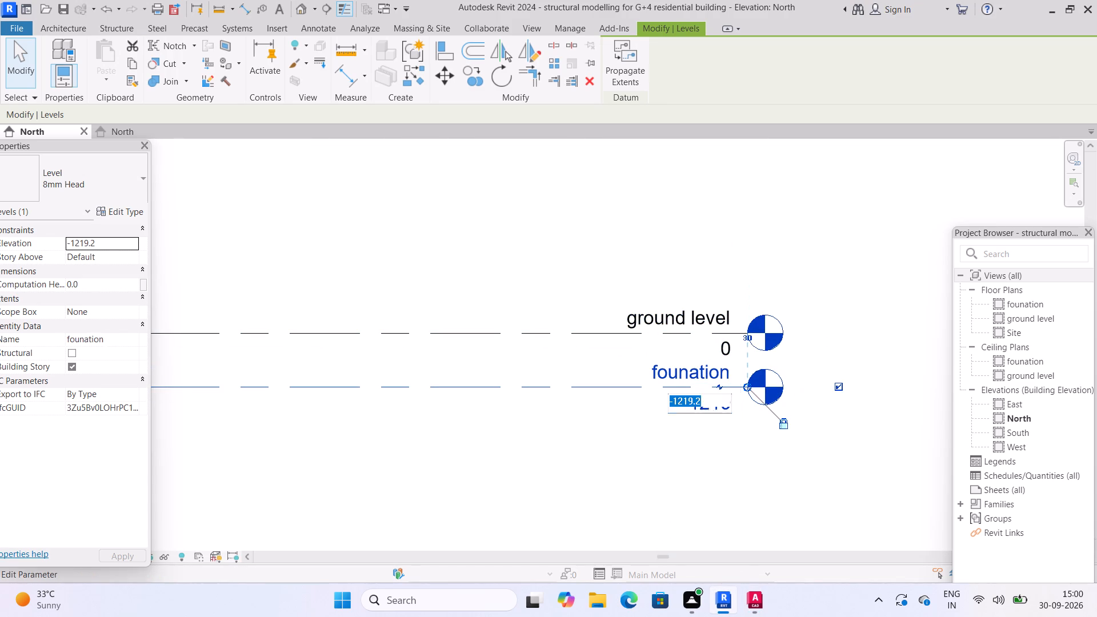
key("minus")
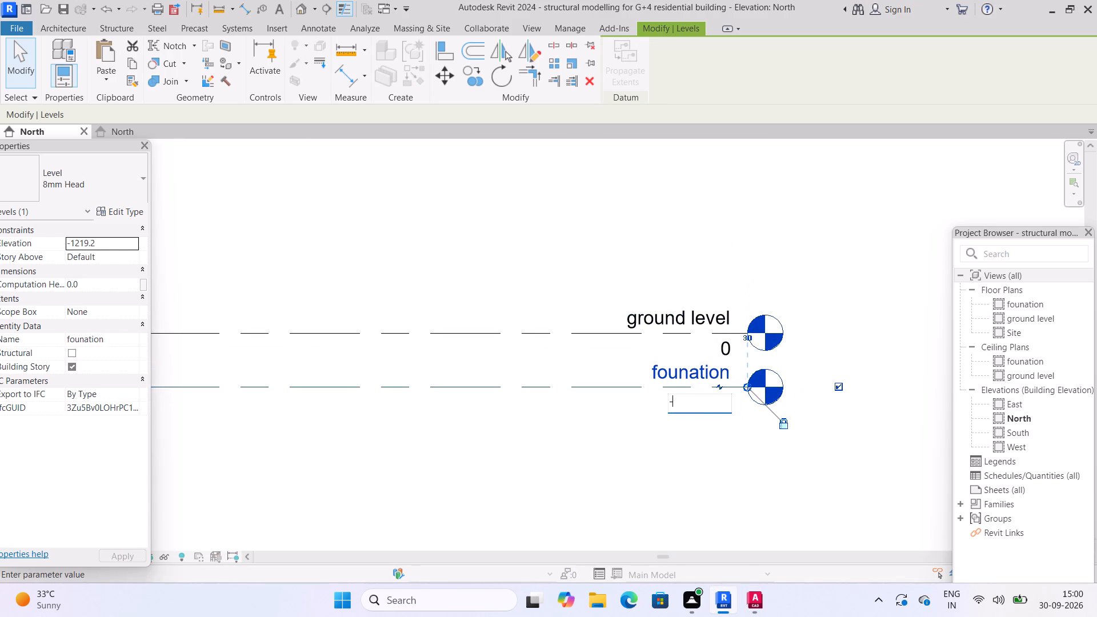
type("9'6\"")
key("Return")
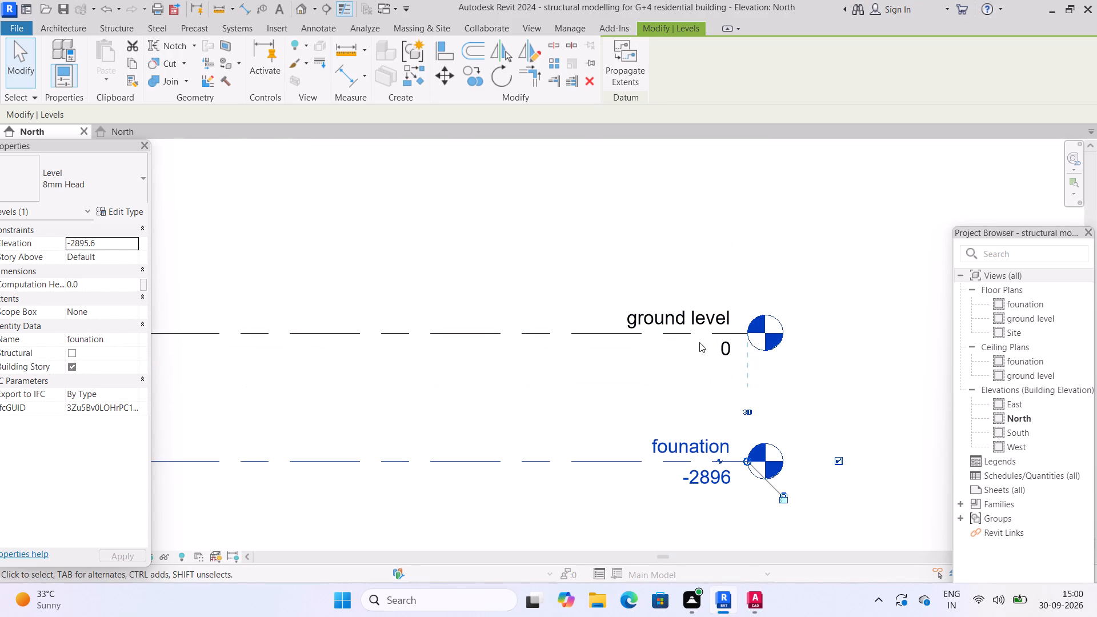
scroll(699, 342, "down", 2)
scroll(712, 375, "up", 2)
scroll(647, 416, "down", 2)
scroll(551, 403, "up", 1)
middle_click_drag(541, 395, 774, 344)
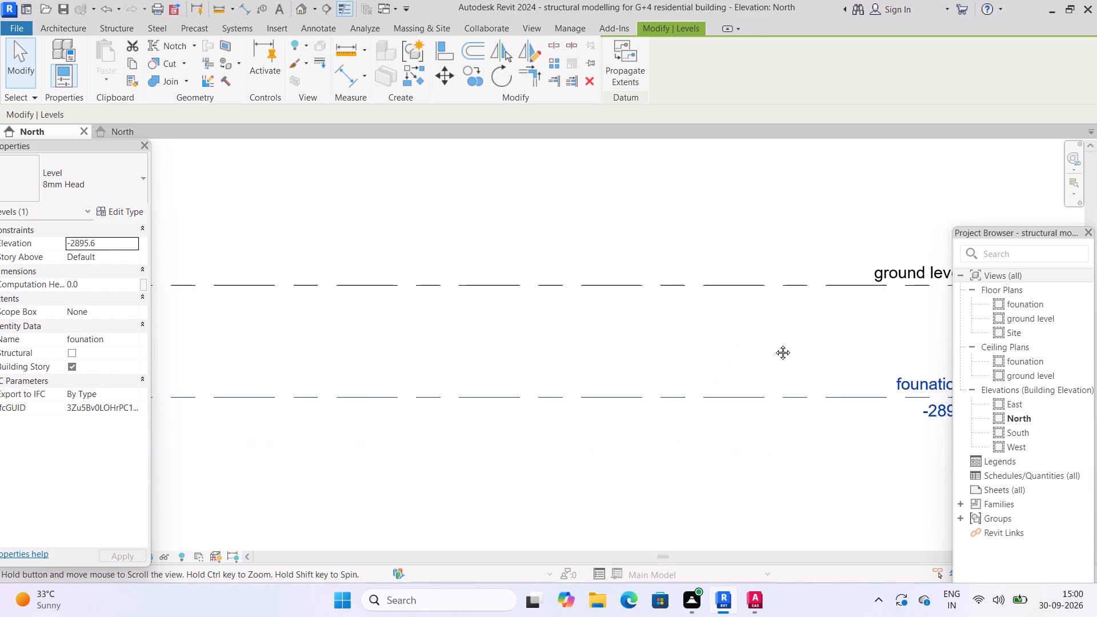
middle_click_drag(774, 344, 775, 343)
scroll(683, 394, "down", 3)
scroll(590, 347, "down", 3)
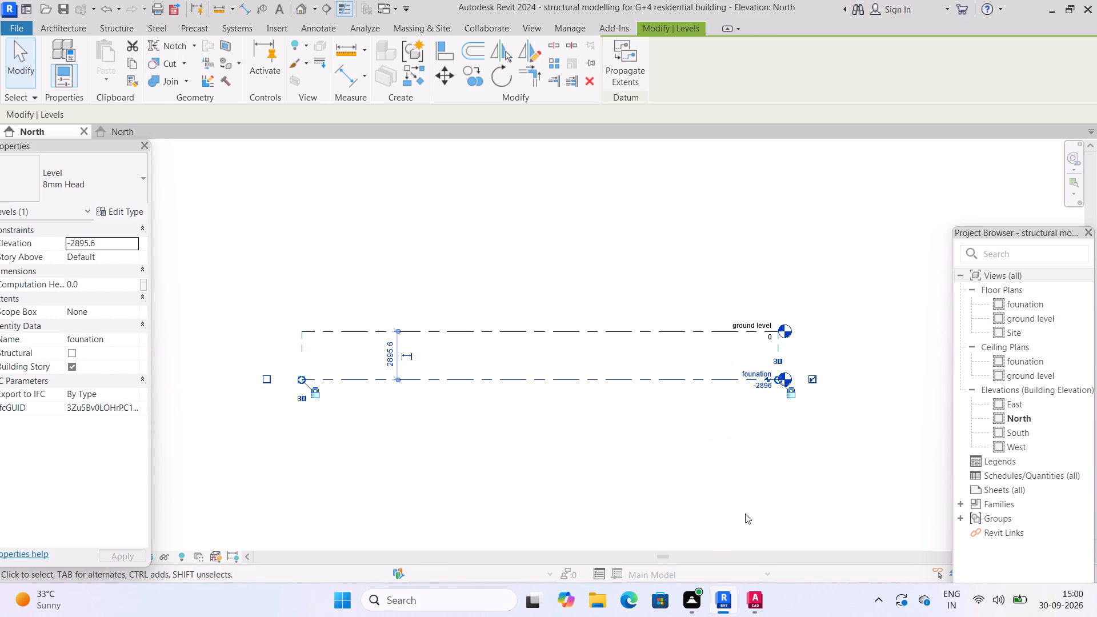
Switch back to AutoCAD and review the three typical footing plans and their sections again.
left_click(794, 537)
scroll(421, 306, "up", 3)
scroll(728, 321, "up", 1)
middle_click_drag(727, 322, 114, 476)
scroll(359, 396, "down", 3)
scroll(500, 415, "up", 3)
middle_click_drag(443, 403, 393, 366)
middle_click_drag(239, 392, 377, 273)
scroll(294, 332, "down", 2)
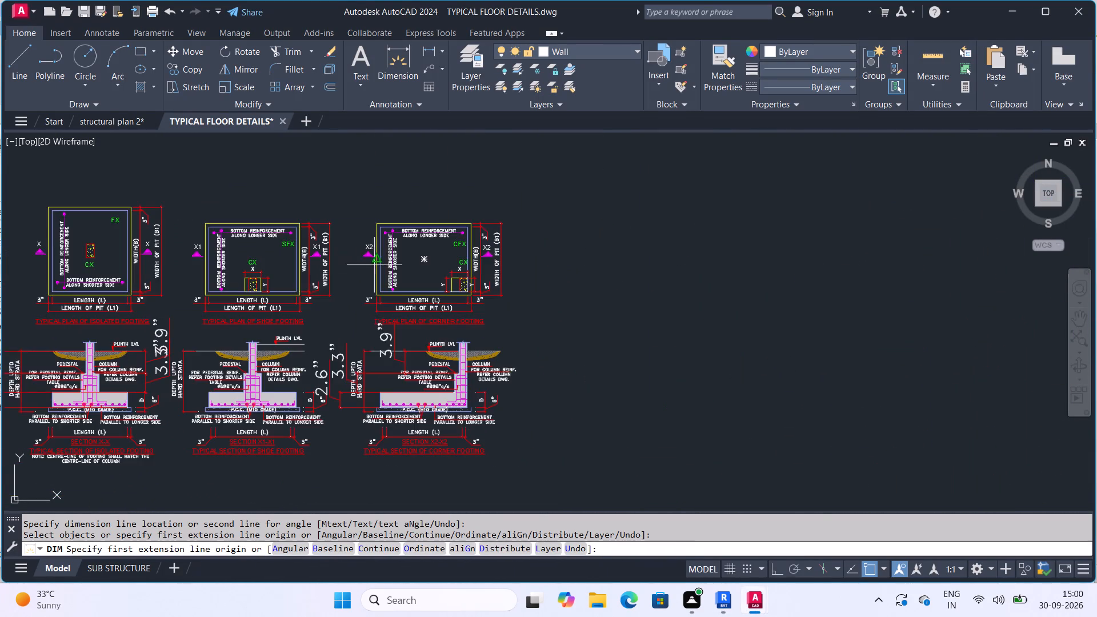
scroll(299, 299, "down", 2)
middle_click_drag(299, 305, 322, 323)
scroll(282, 345, "up", 3)
middle_click_drag(405, 241, 450, 535)
scroll(450, 534, "down", 1)
scroll(385, 159, "down", 4)
middle_click_drag(392, 201, 421, 276)
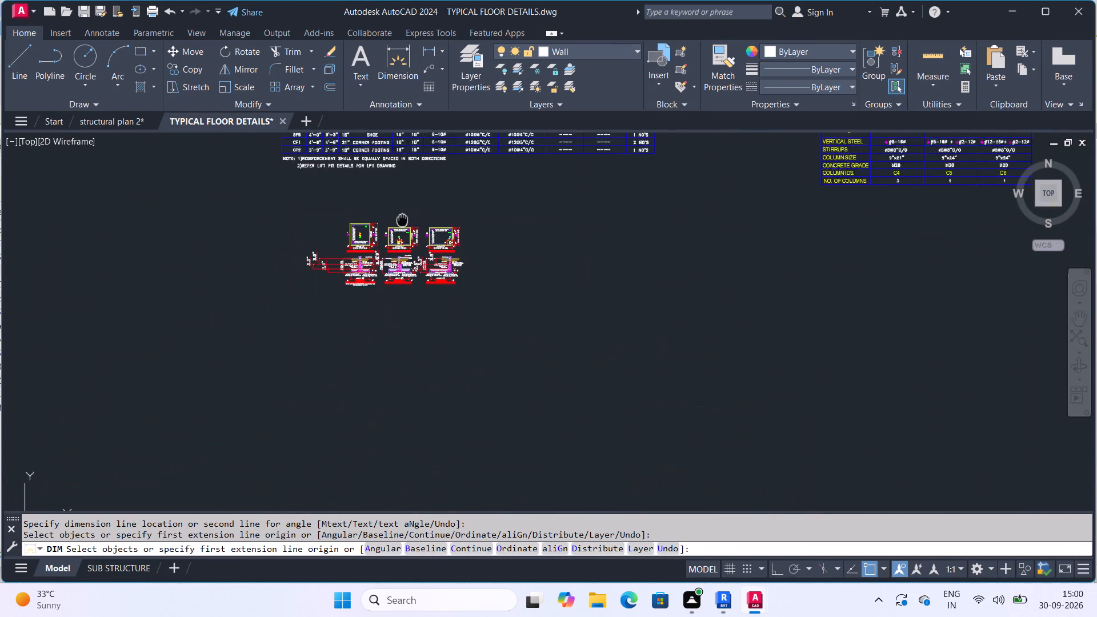
Examine the isolated footing schedule for footing sizes, footing types, pedestal sizes and reinforcement.
middle_click_drag(421, 276, 482, 510)
scroll(541, 374, "up", 2)
scroll(299, 400, "up", 1)
middle_click_drag(298, 399, 285, 318)
middle_click(285, 318)
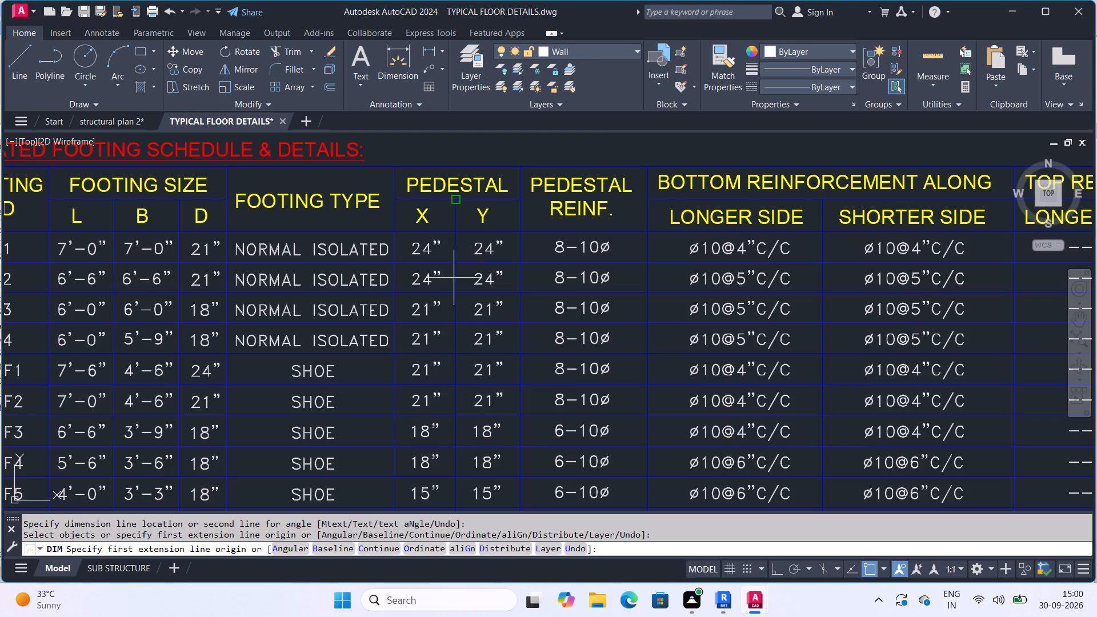
middle_click_drag(482, 363, 463, 308)
scroll(463, 308, "down", 2)
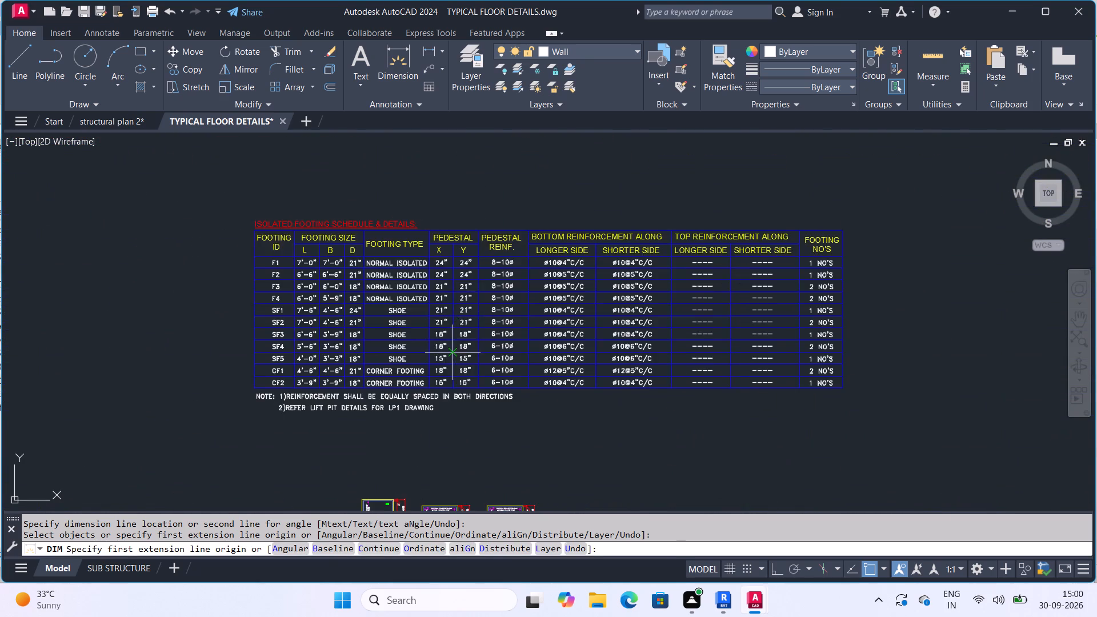
scroll(456, 365, "up", 3)
scroll(466, 369, "down", 3)
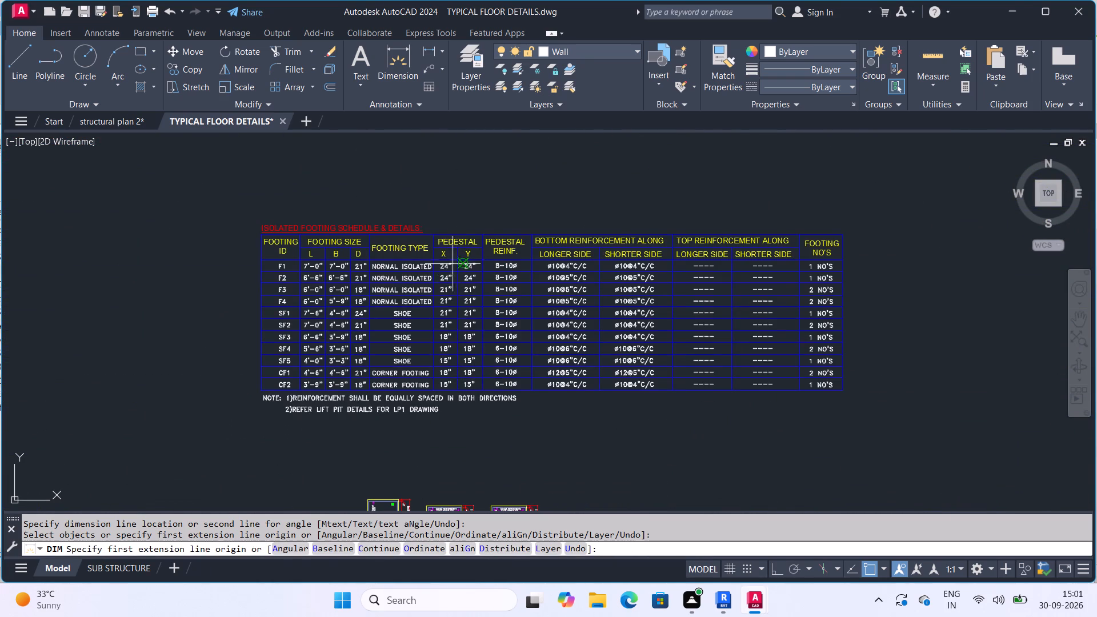
scroll(429, 290, "up", 2)
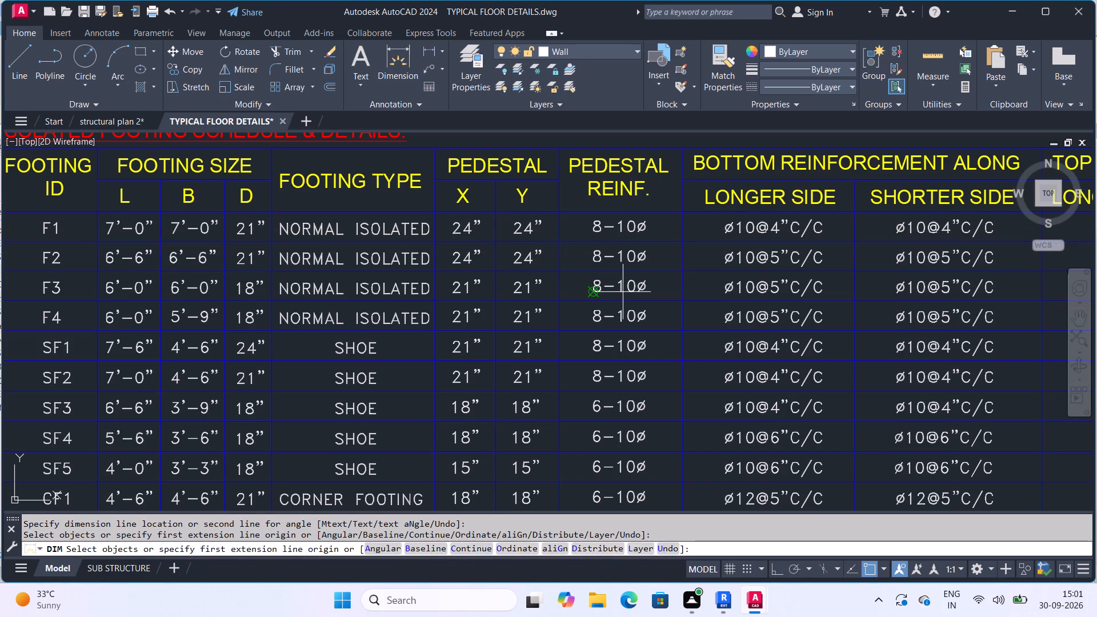
middle_click_drag(660, 331, 658, 330)
scroll(659, 331, "down", 1)
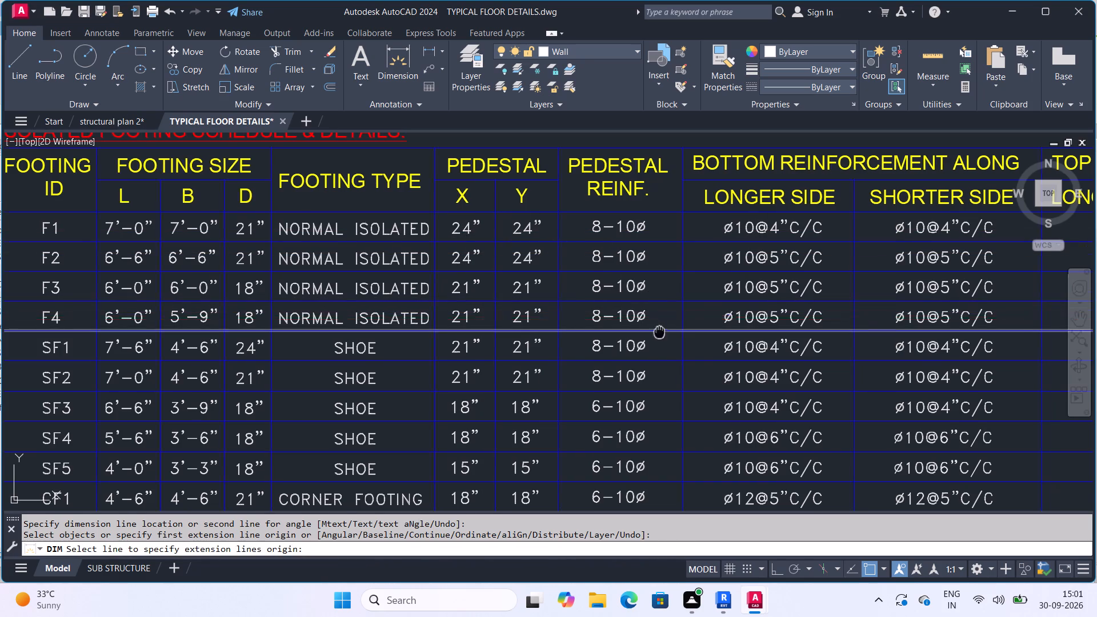
scroll(658, 330, "down", 1)
middle_click_drag(658, 330, 586, 274)
scroll(505, 300, "up", 3)
middle_click_drag(668, 319, 579, 298)
scroll(668, 319, "down", 4)
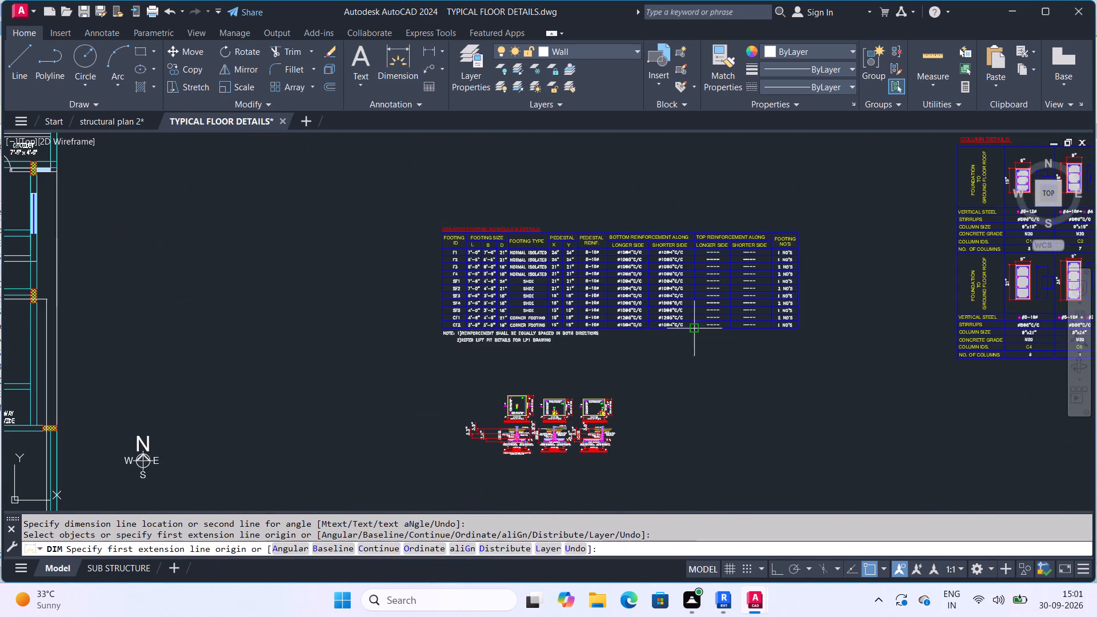
middle_click_drag(726, 298, 668, 351)
scroll(473, 322, "up", 4)
middle_click_drag(575, 264, 528, 310)
scroll(545, 300, "down", 2)
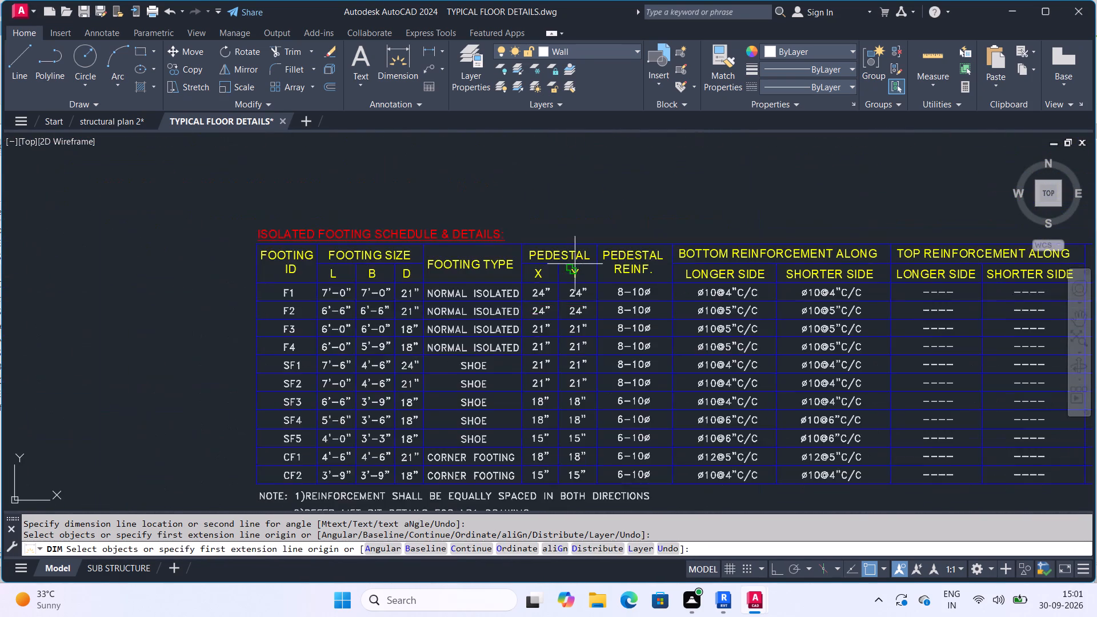
Examine the column details table beside the isolated footing schedule.
middle_click_drag(580, 300, 501, 319)
scroll(580, 300, "down", 2)
middle_click_drag(668, 283, 580, 299)
scroll(634, 294, "down", 1)
scroll(761, 278, "up", 1)
middle_click_drag(670, 304, 427, 339)
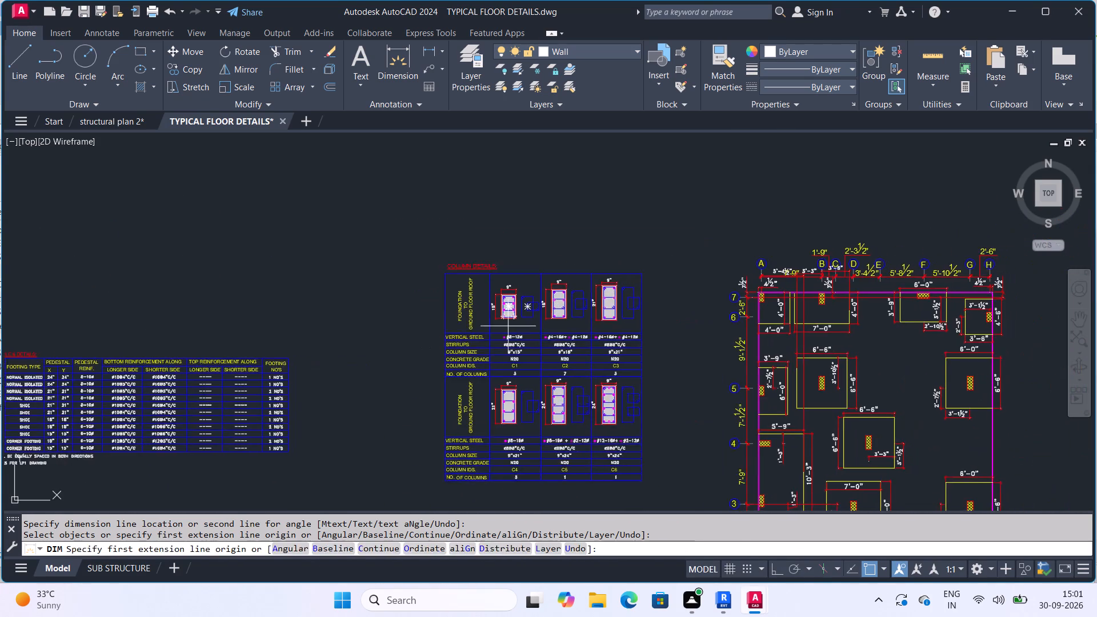
scroll(539, 335, "up", 3)
scroll(484, 335, "down", 1)
scroll(675, 323, "down", 2)
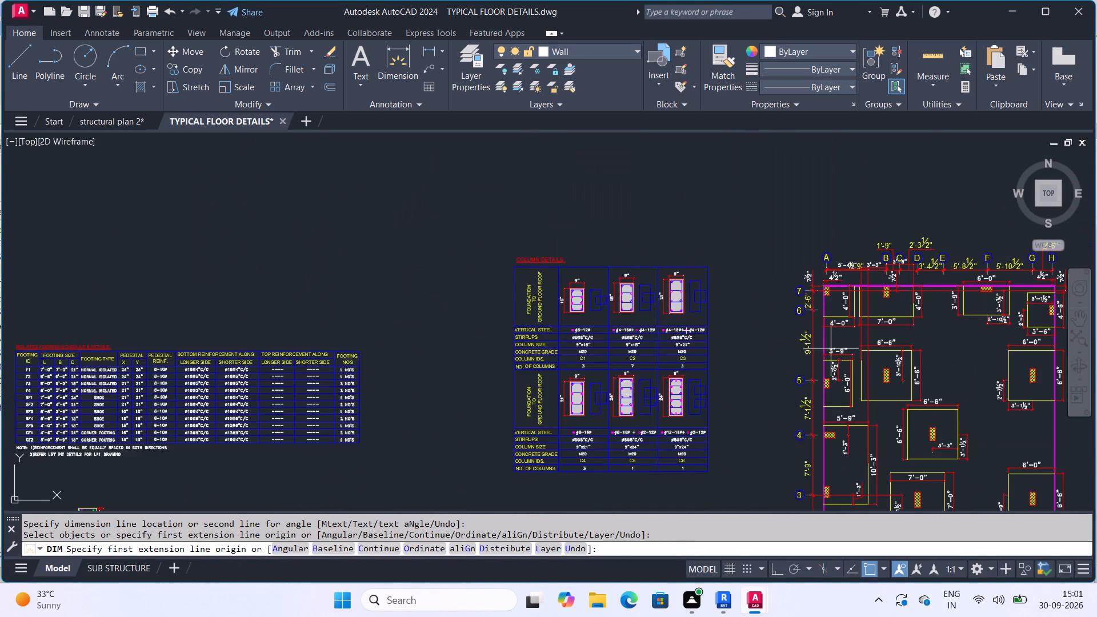
Review the column layout with its column sizes, the footing layout and the adjacent grid plans.
middle_click_drag(963, 362, 489, 381)
scroll(550, 354, "down", 6)
scroll(519, 299, "up", 3)
middle_click_drag(494, 286, 507, 311)
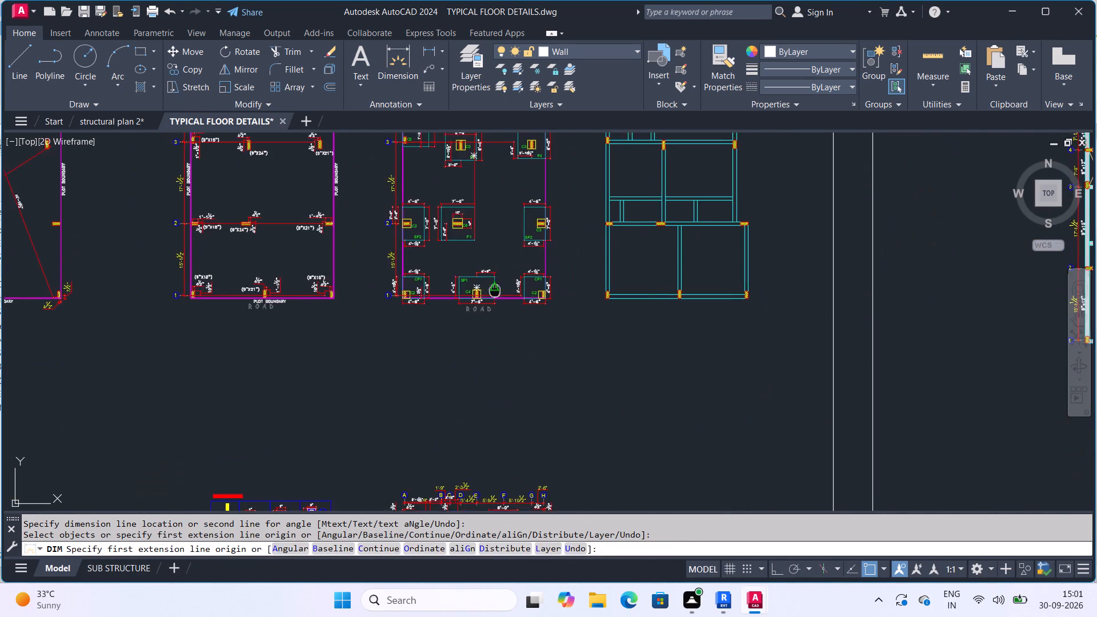
middle_click_drag(507, 311, 601, 411)
scroll(444, 208, "up", 2)
scroll(516, 245, "down", 1)
middle_click_drag(521, 264, 547, 356)
scroll(410, 240, "up", 2)
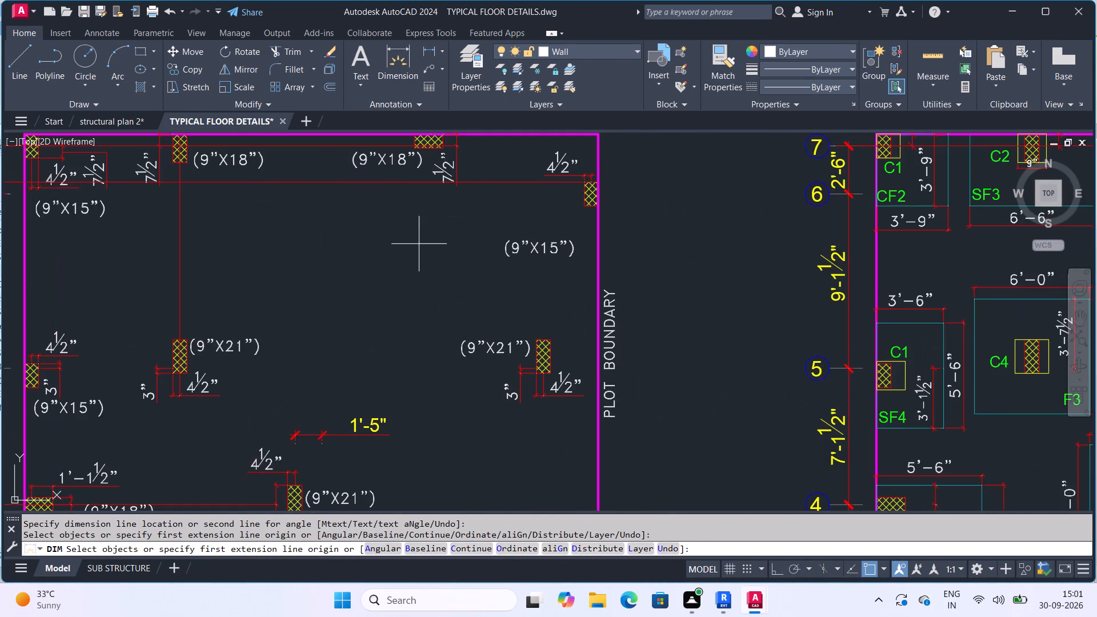
middle_click_drag(425, 255, 533, 322)
middle_click_drag(355, 237, 367, 259)
scroll(360, 246, "down", 2)
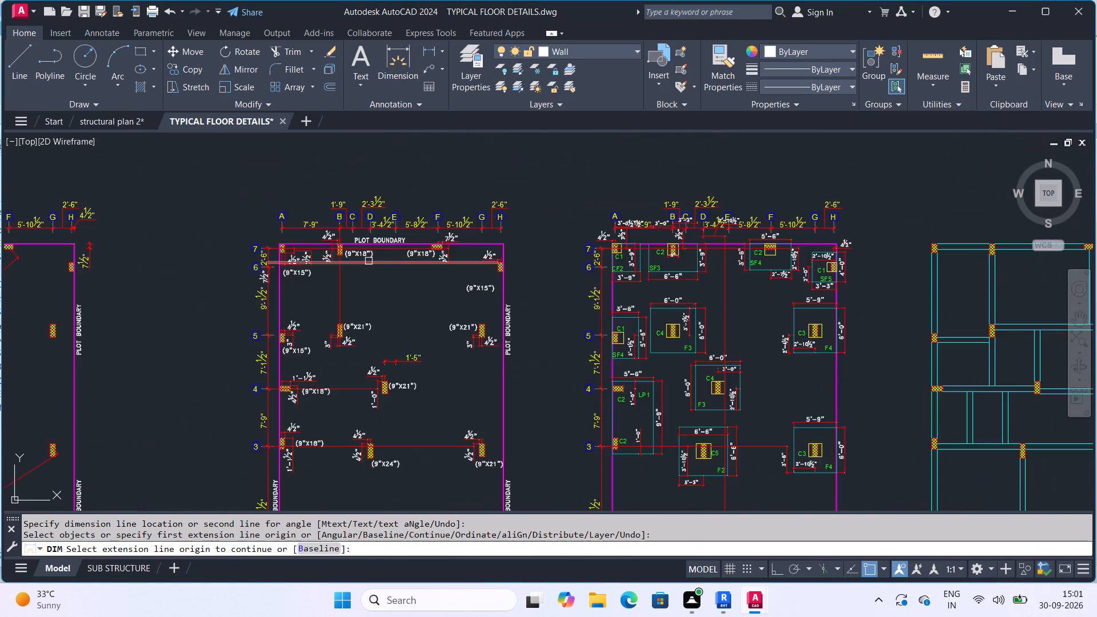
scroll(370, 261, "down", 5)
scroll(262, 266, "up", 4)
middle_click_drag(582, 306, 273, 295)
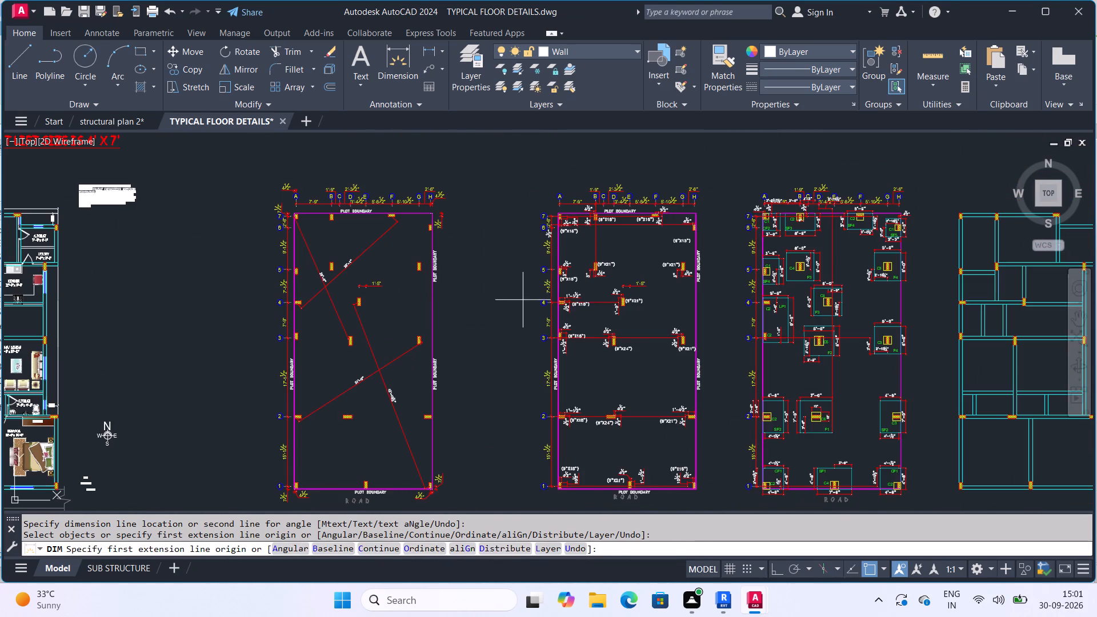
middle_click_drag(563, 297, 280, 294)
scroll(563, 297, "down", 2)
scroll(385, 310, "up", 2)
middle_click_drag(358, 335, 446, 220)
scroll(419, 255, "down", 1)
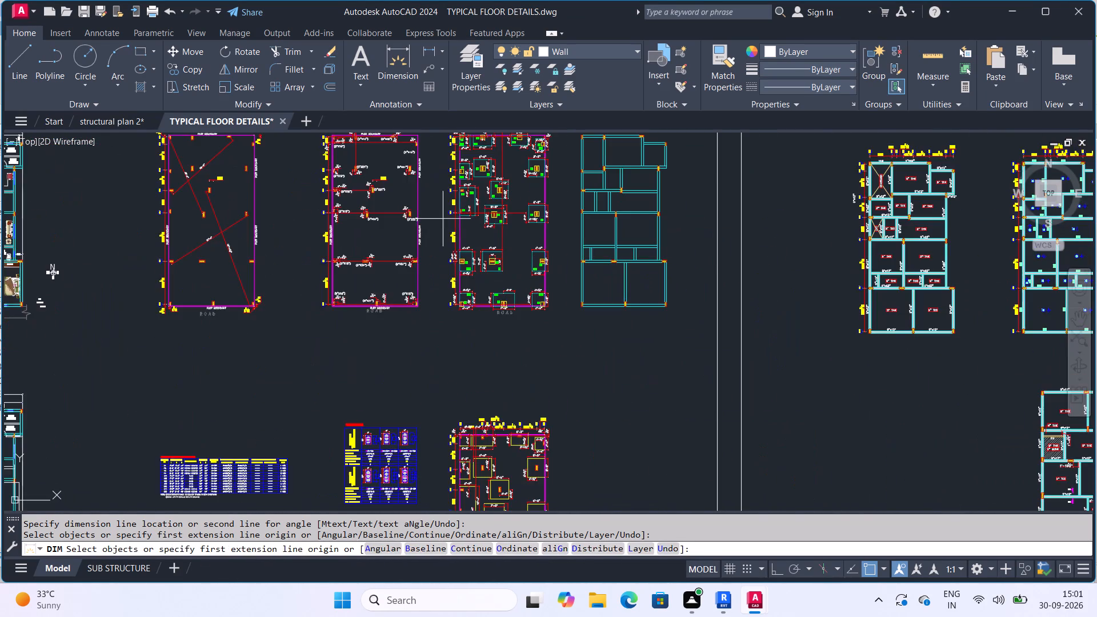
Examine the isolated footing schedule for footing sizes, depths, pedestal sizes and reinforcement.
scroll(442, 344, "down", 3)
scroll(424, 402, "up", 2)
middle_click_drag(434, 358, 565, 306)
scroll(525, 306, "up", 2)
scroll(381, 299, "up", 1)
middle_click_drag(381, 299, 654, 251)
scroll(653, 251, "down", 1)
scroll(530, 237, "up", 3)
scroll(588, 217, "up", 1)
middle_click_drag(588, 217, 447, 349)
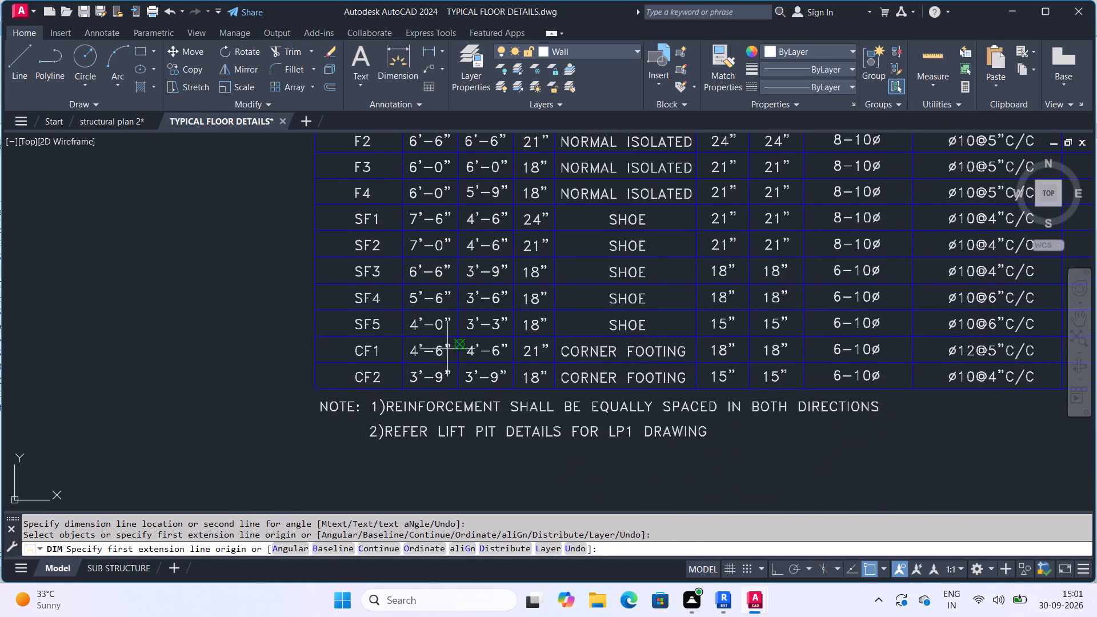
scroll(560, 290, "up", 1)
middle_click_drag(546, 294, 473, 351)
middle_click_drag(618, 315, 421, 305)
scroll(587, 324, "down", 2)
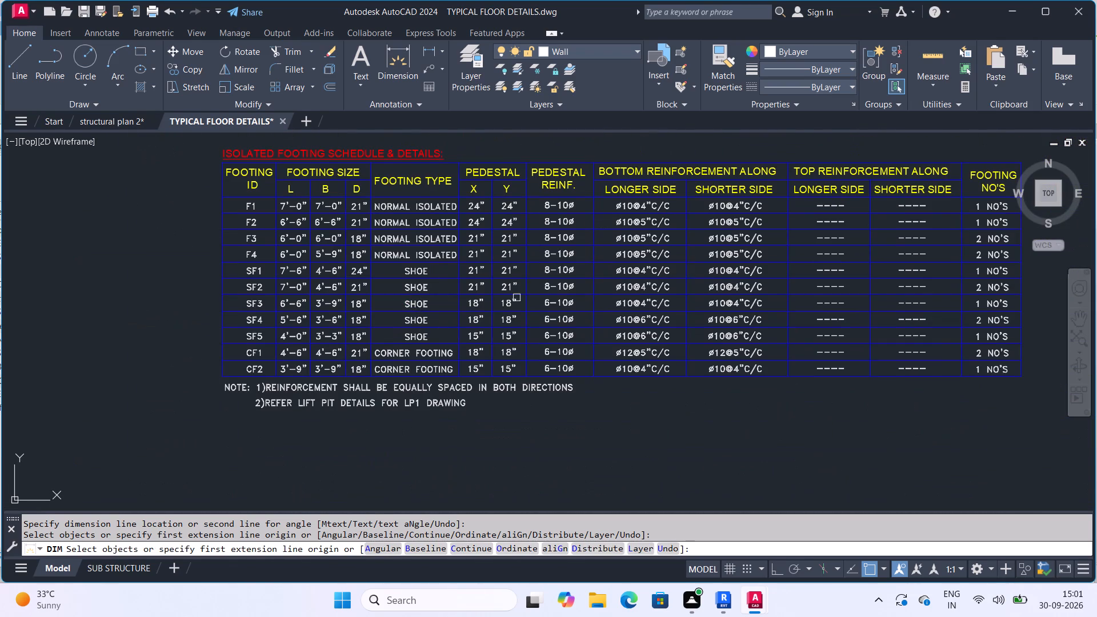
scroll(328, 285, "up", 1)
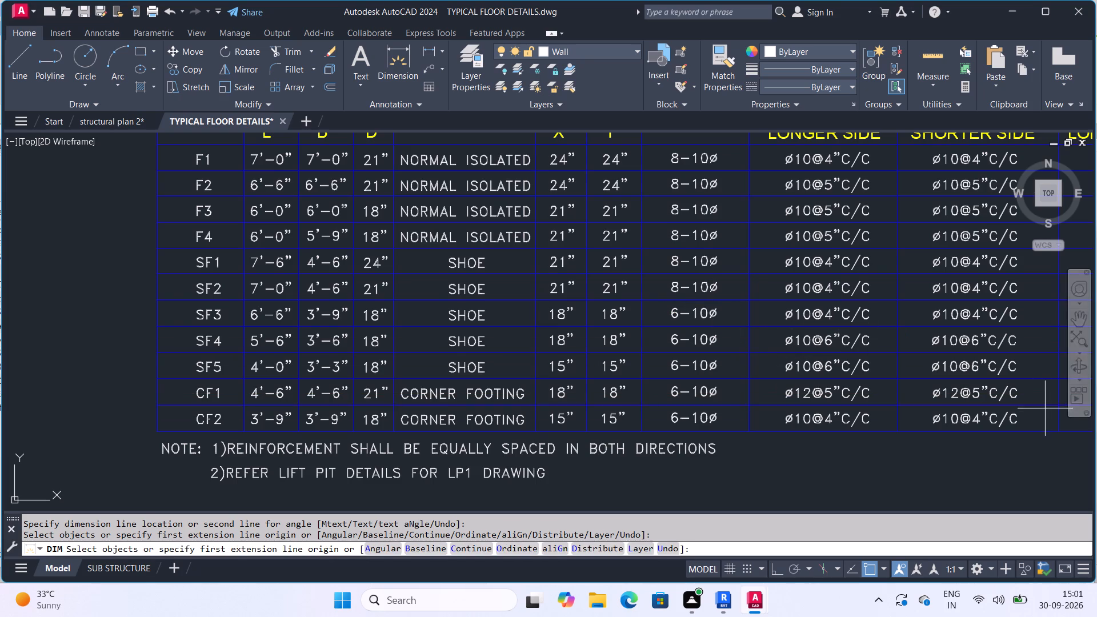
Examine the shoe and corner footing rows of the isolated footing schedule, including the notes below the table.
scroll(739, 314, "down", 2)
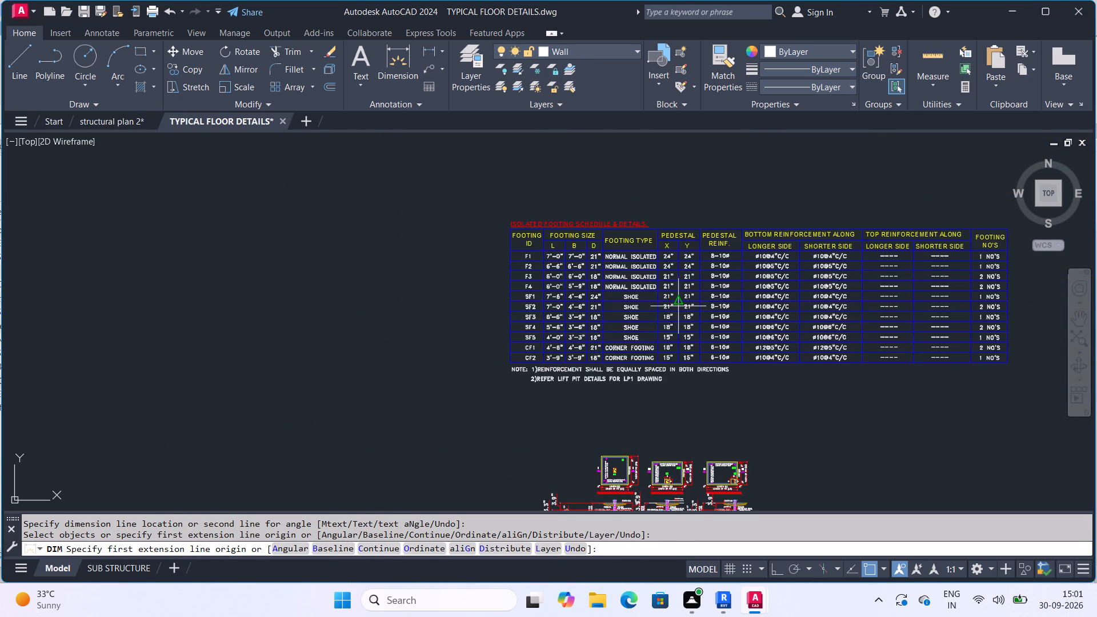
scroll(685, 307, "down", 2)
scroll(686, 311, "up", 3)
middle_click_drag(666, 322, 599, 370)
scroll(606, 363, "down", 2)
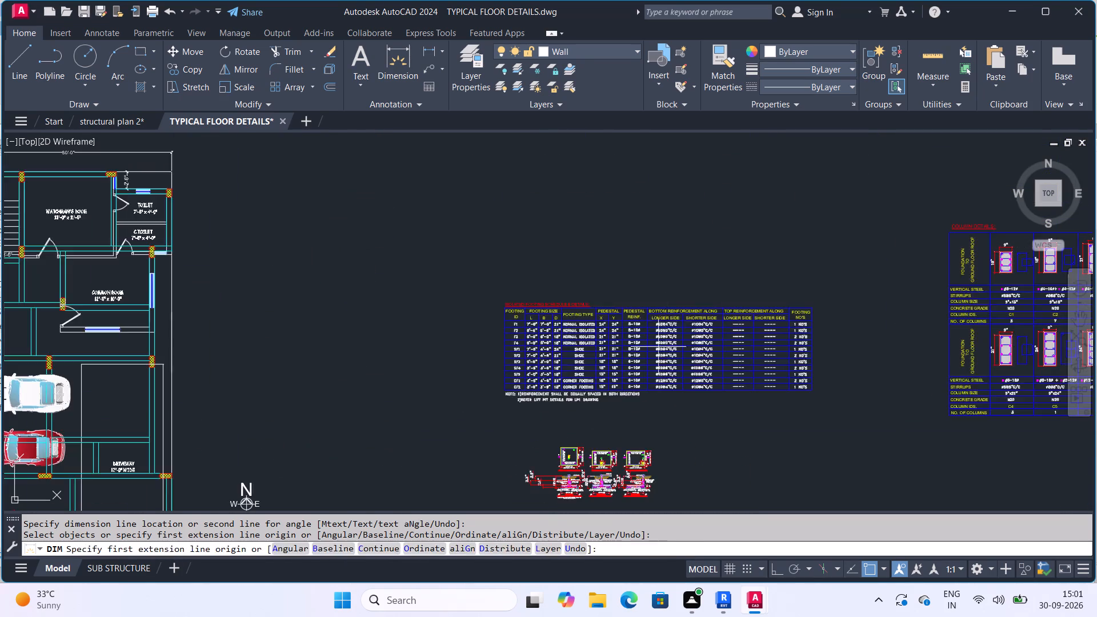
scroll(750, 299, "up", 2)
middle_click_drag(667, 374, 535, 332)
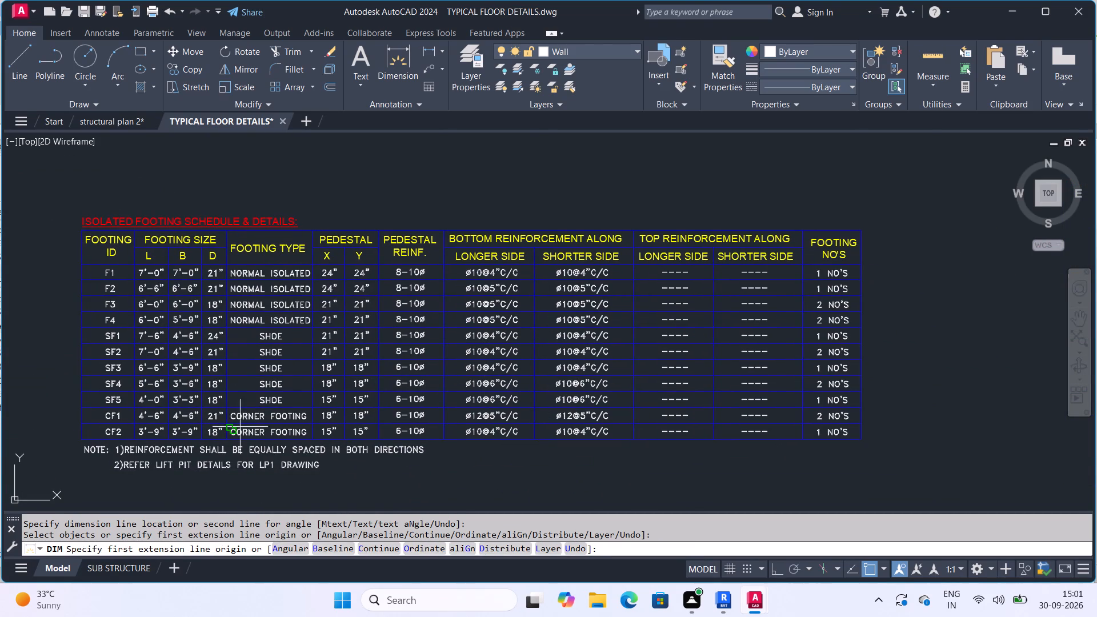
scroll(243, 419, "up", 2)
scroll(344, 382, "down", 1)
scroll(450, 405, "up", 2)
middle_click_drag(450, 408, 586, 335)
scroll(519, 366, "down", 1)
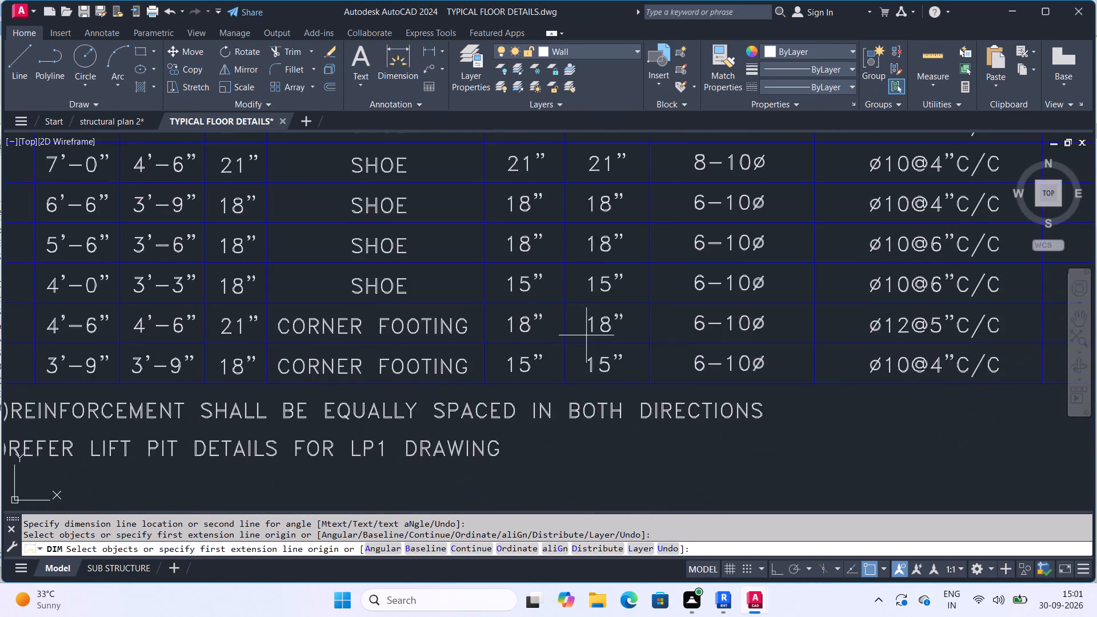
scroll(580, 331, "down", 2)
scroll(424, 326, "up", 2)
middle_click_drag(501, 326, 489, 412)
scroll(501, 327, "down", 1)
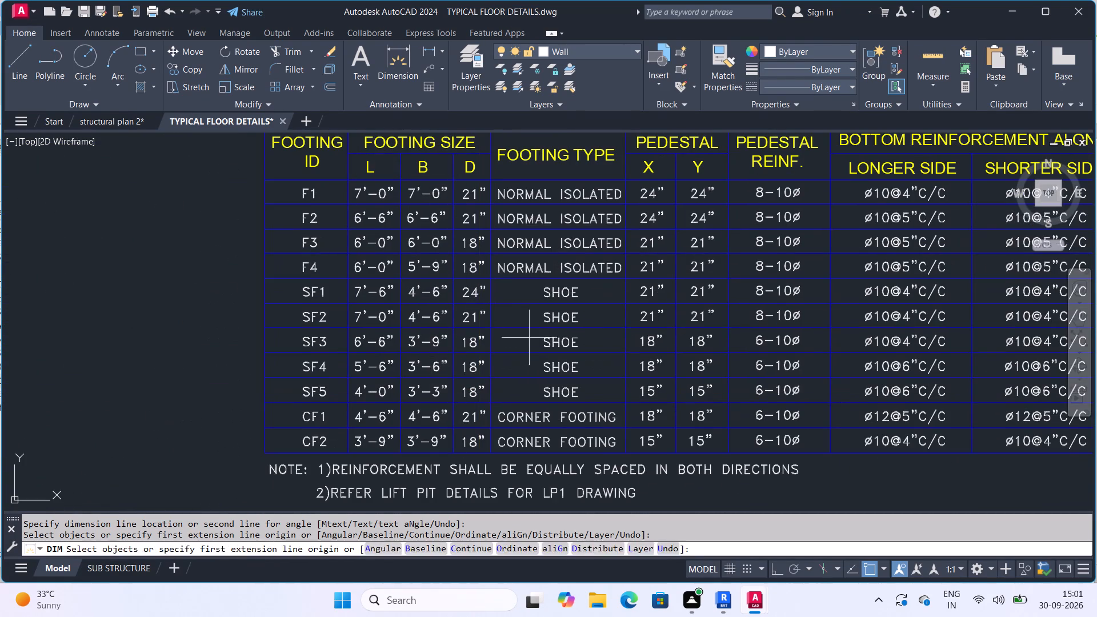
scroll(699, 328, "down", 2)
middle_click_drag(473, 424, 459, 426)
Check column C1's steel and size in the column details table against the isolated footing schedule.
middle_click_drag(931, 341, 620, 427)
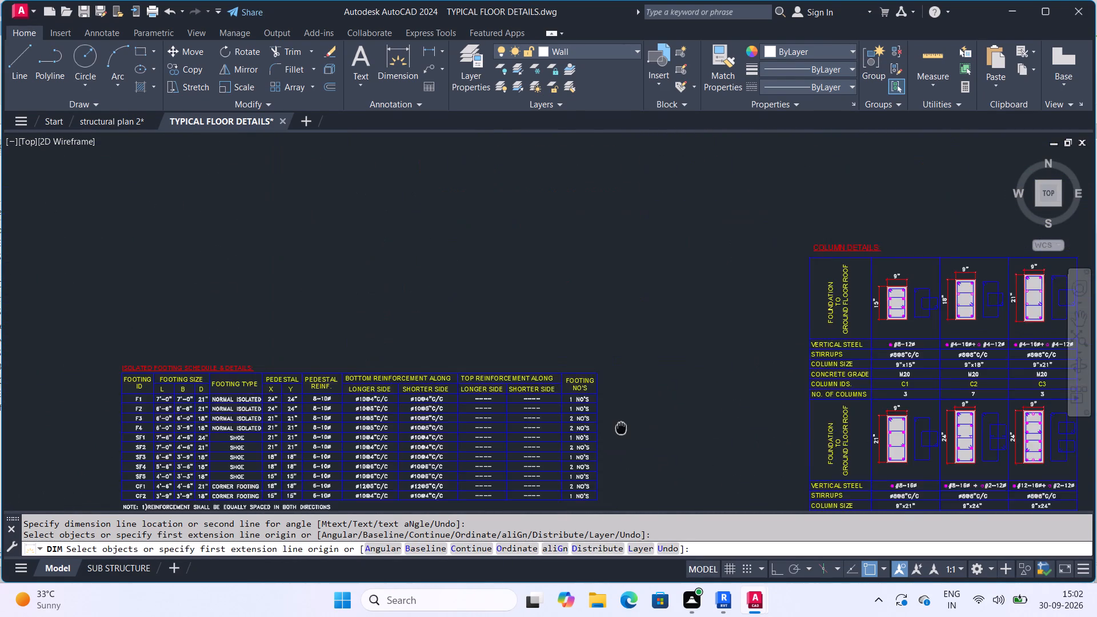
middle_click_drag(620, 427, 551, 443)
scroll(848, 362, "up", 3)
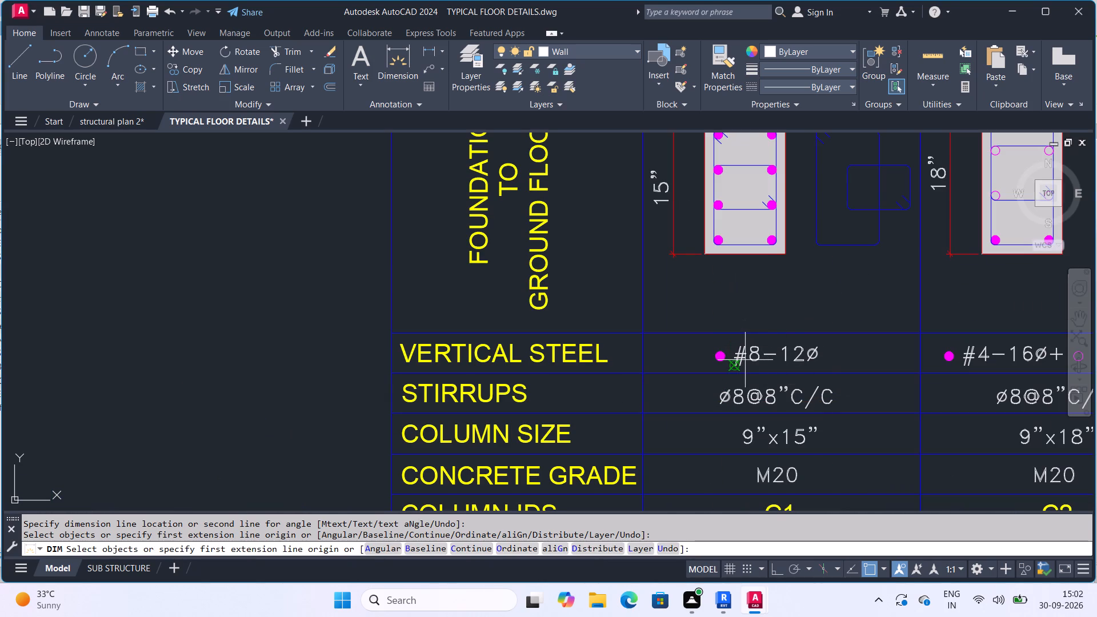
scroll(718, 432, "down", 3)
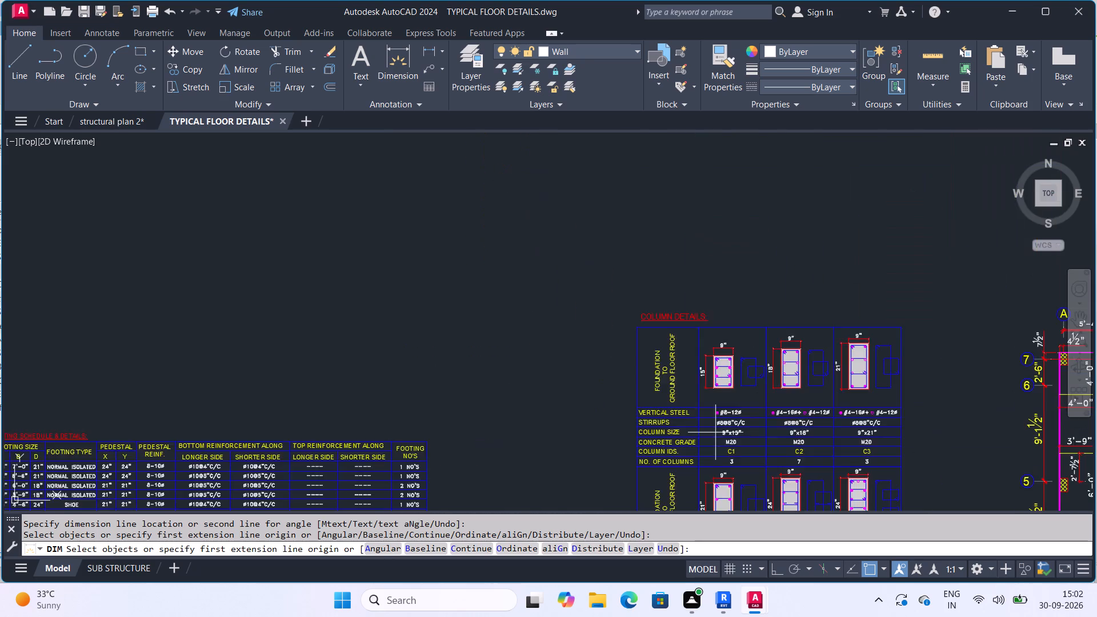
scroll(699, 430, "down", 2)
middle_click_drag(567, 452, 604, 314)
scroll(477, 355, "up", 3)
scroll(531, 330, "up", 1)
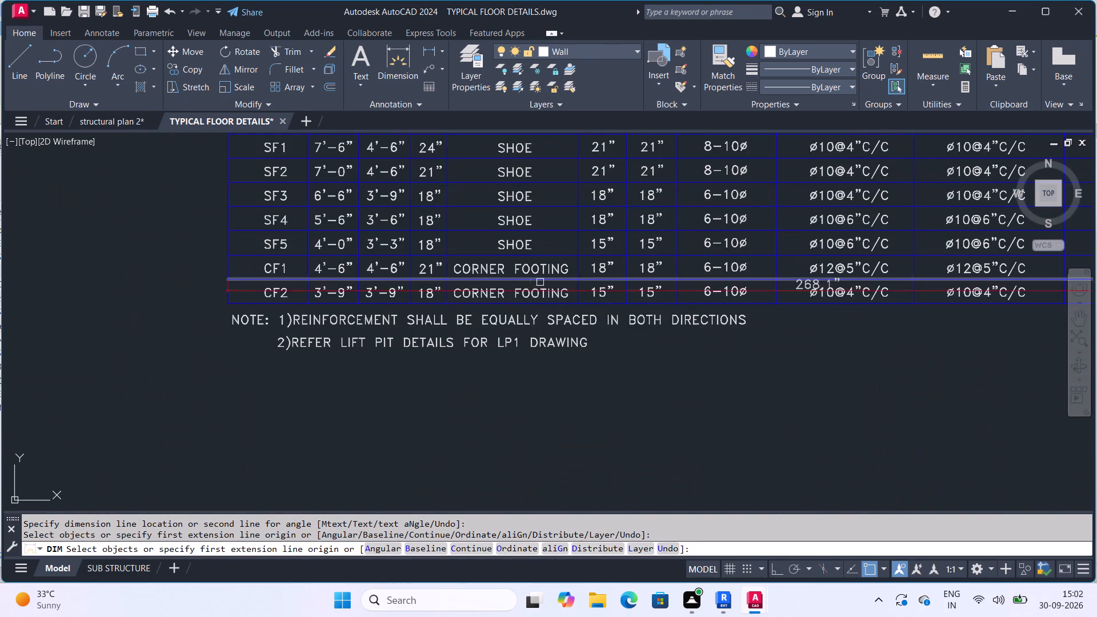
middle_click_drag(533, 281, 495, 406)
scroll(439, 346, "up", 1)
middle_click_drag(527, 286, 517, 369)
scroll(515, 375, "down", 1)
middle_click_drag(517, 369, 511, 387)
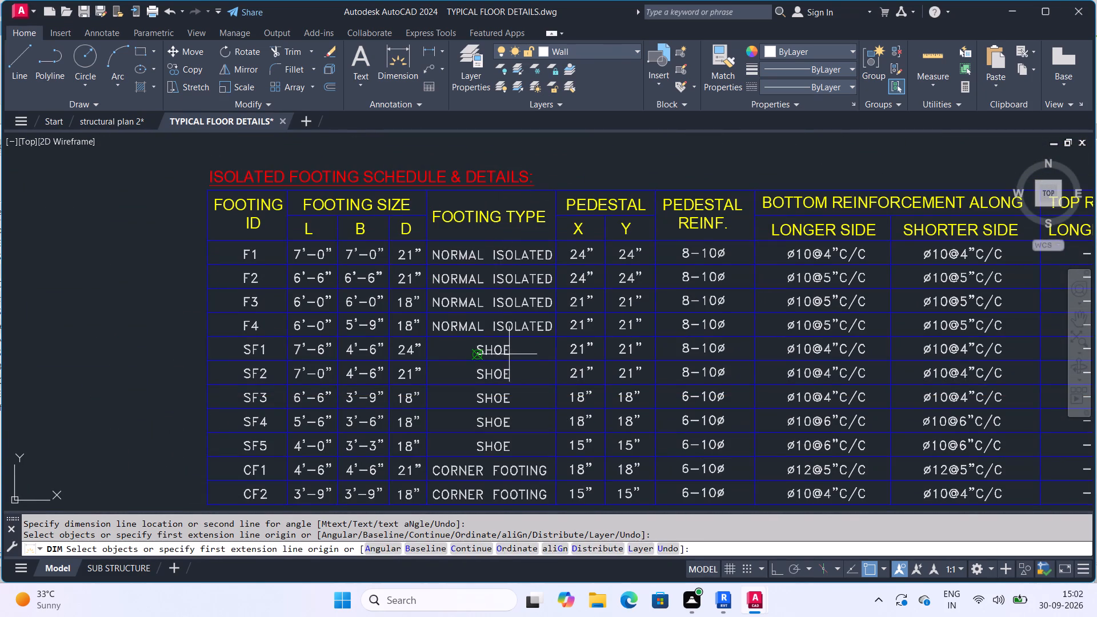
scroll(570, 324, "down", 2)
middle_click_drag(570, 324, 510, 362)
scroll(651, 284, "down", 4)
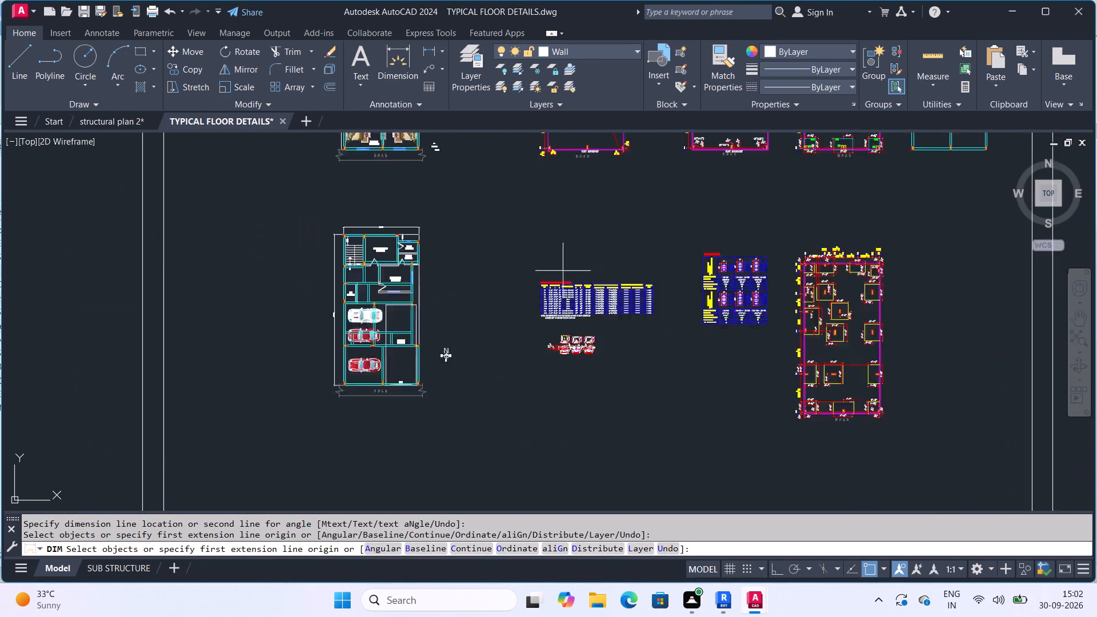
scroll(429, 310, "up", 2)
scroll(686, 247, "up", 5)
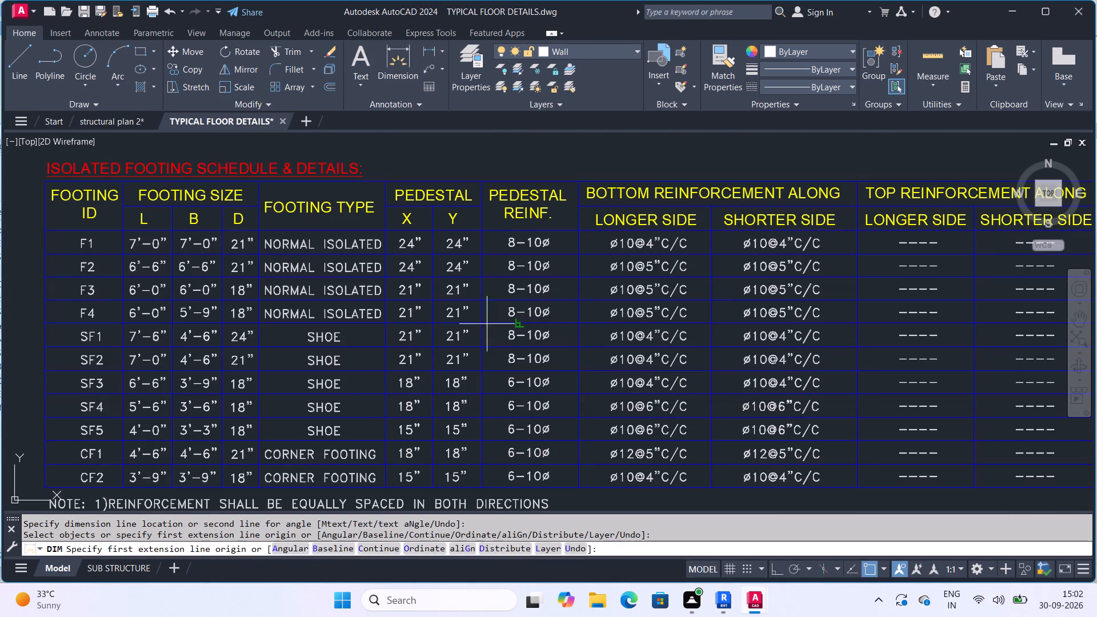
scroll(608, 291, "down", 1)
scroll(758, 270, "down", 3)
Examine the footing layout around grids 2 to 5 for footing IDs, column IDs and footing dimensions.
middle_click_drag(838, 222, 498, 447)
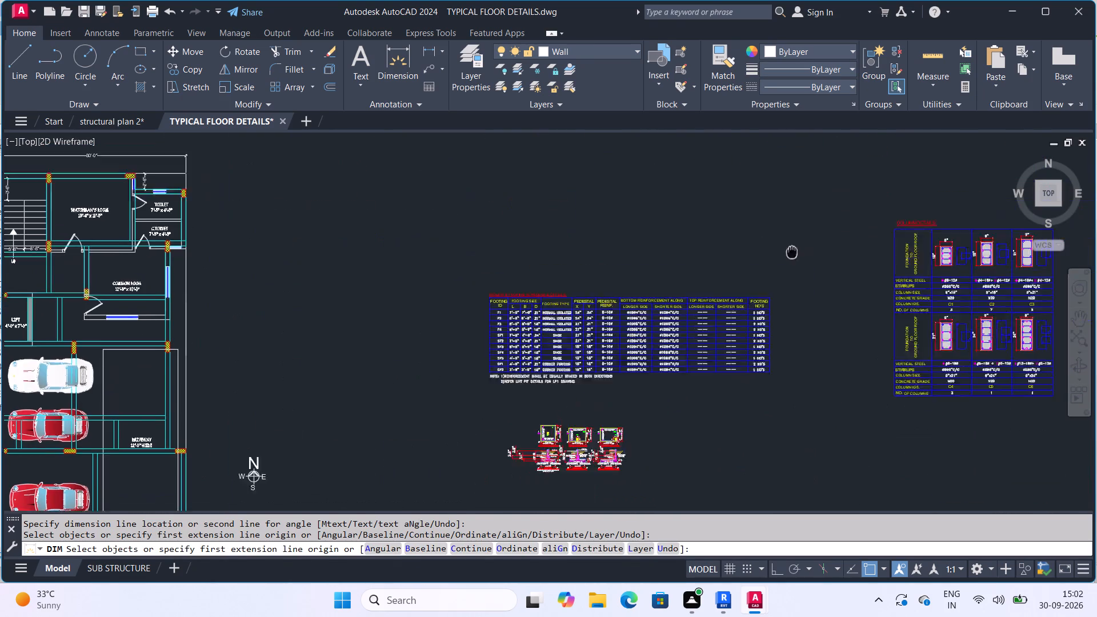
middle_click_drag(498, 447, 479, 454)
middle_click_drag(680, 294, 655, 484)
scroll(658, 471, "down", 1)
middle_click_drag(810, 354, 708, 406)
scroll(660, 397, "up", 3)
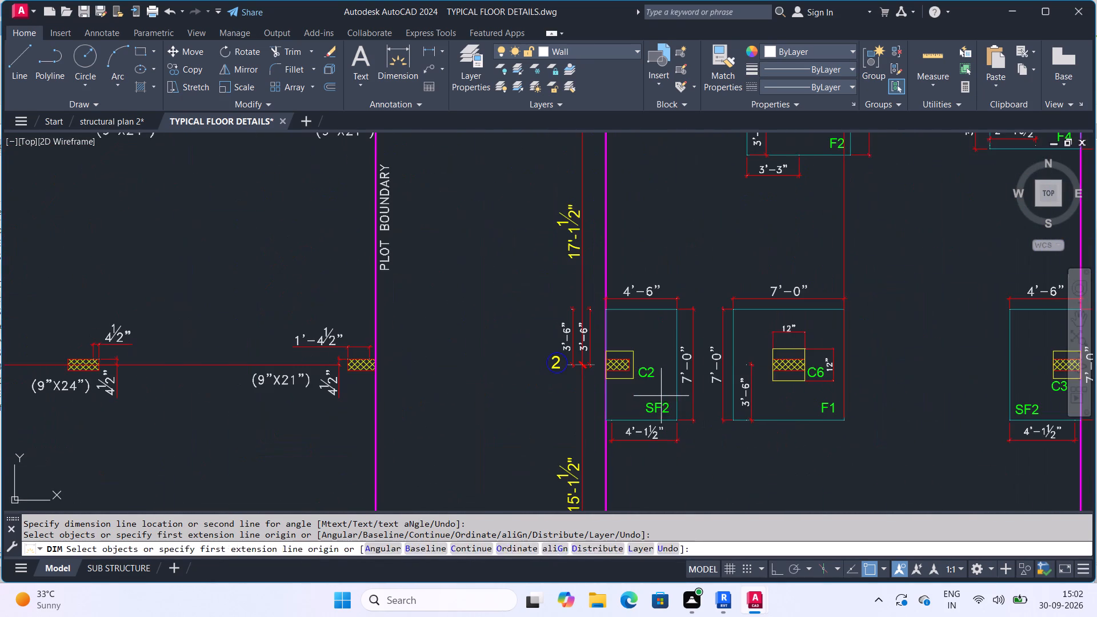
scroll(775, 323, "down", 2)
scroll(761, 353, "up", 2)
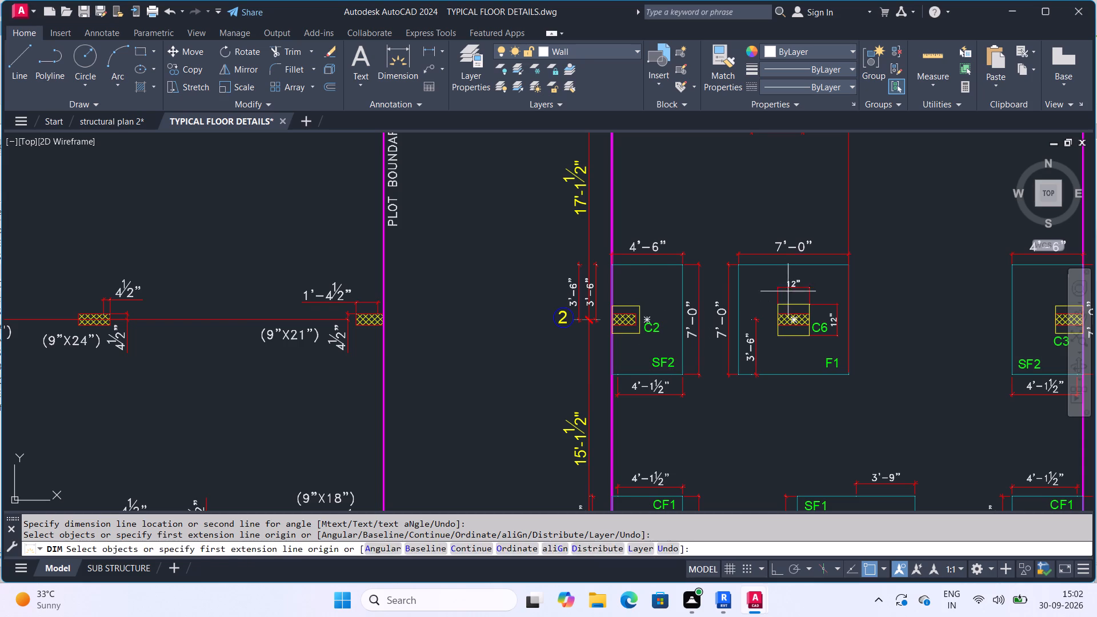
scroll(754, 291, "down", 1)
middle_click_drag(744, 294, 610, 358)
middle_click_drag(650, 255, 664, 372)
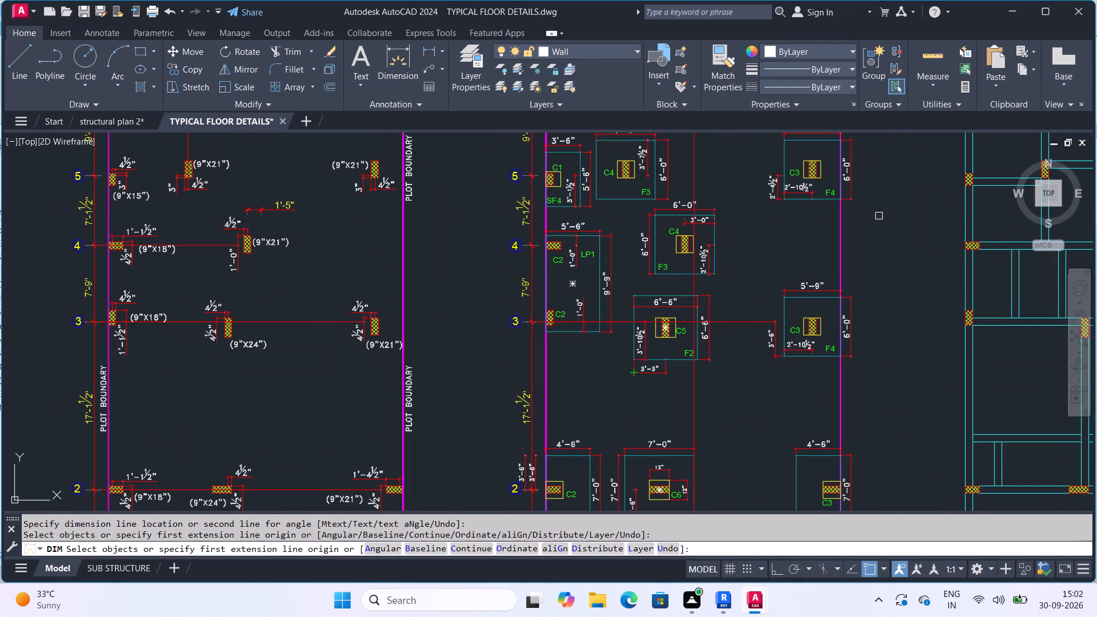
scroll(463, 178, "down", 3)
middle_click_drag(415, 308, 452, 213)
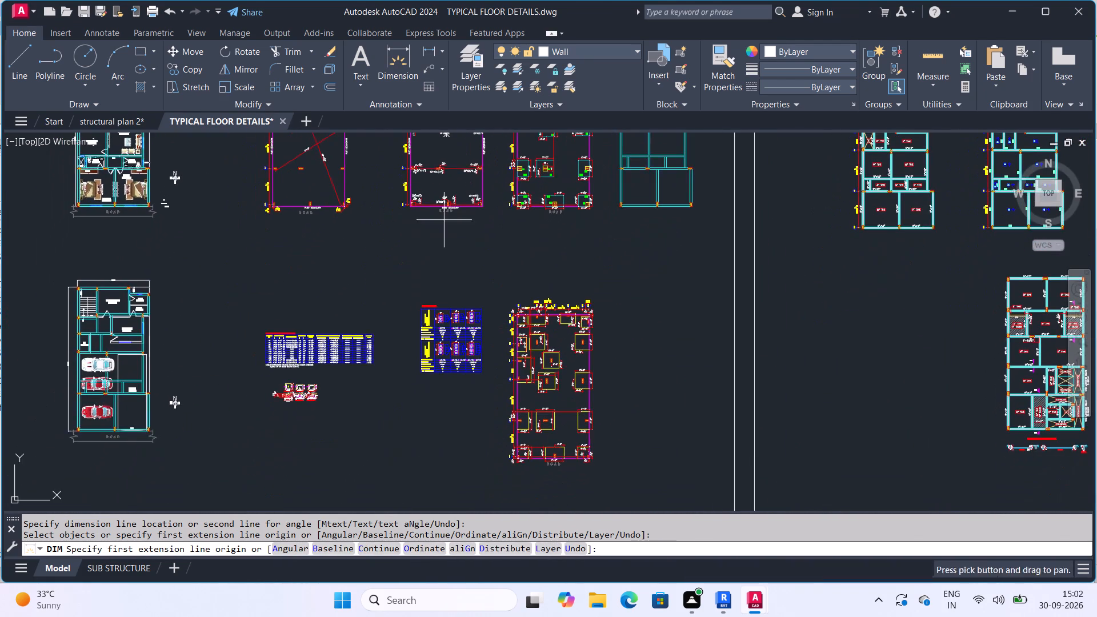
Examine the footing types in the isolated footing schedule, focusing on the shoe footings SF1 to SF5.
scroll(283, 331, "up", 4)
middle_click_drag(315, 390, 347, 270)
scroll(378, 327, "up", 3)
scroll(374, 322, "down", 1)
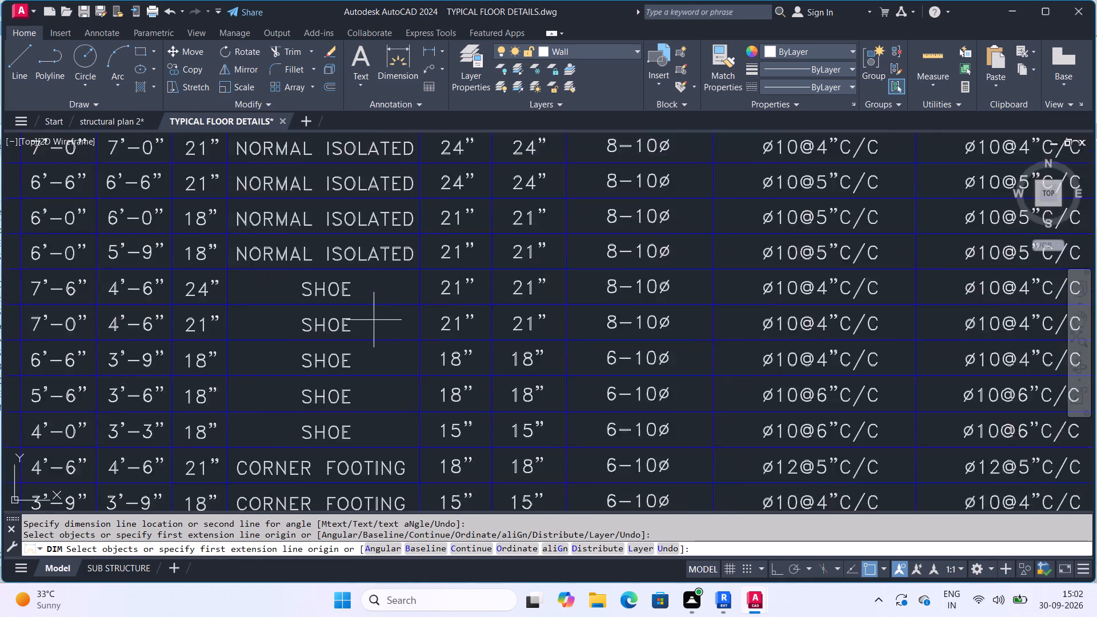
scroll(373, 317, "down", 1)
middle_click_drag(363, 311, 372, 254)
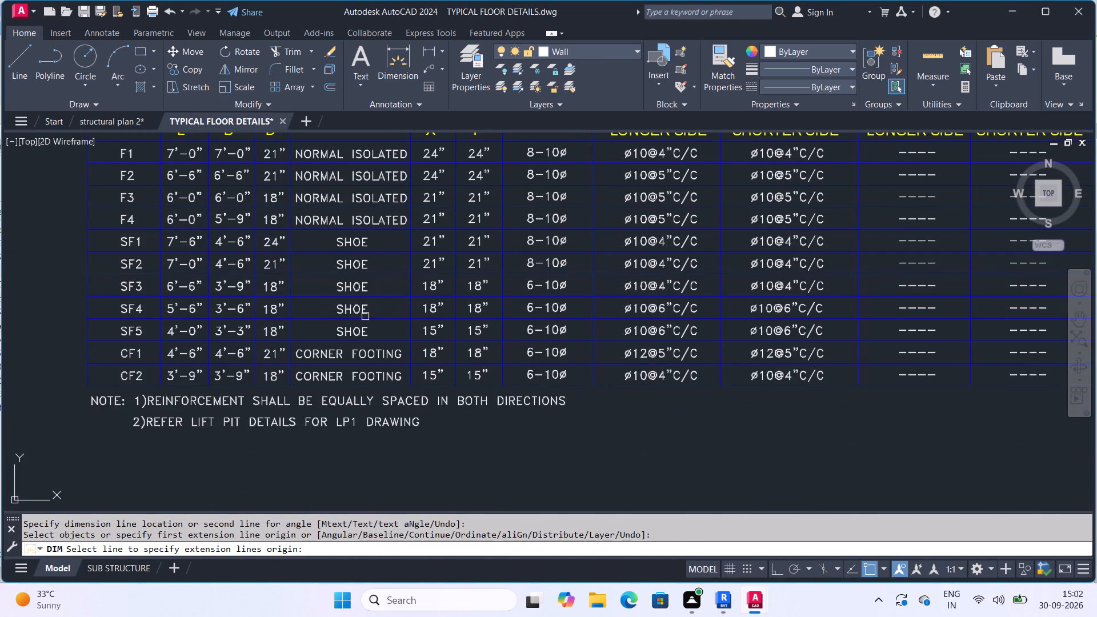
scroll(355, 352, "up", 2)
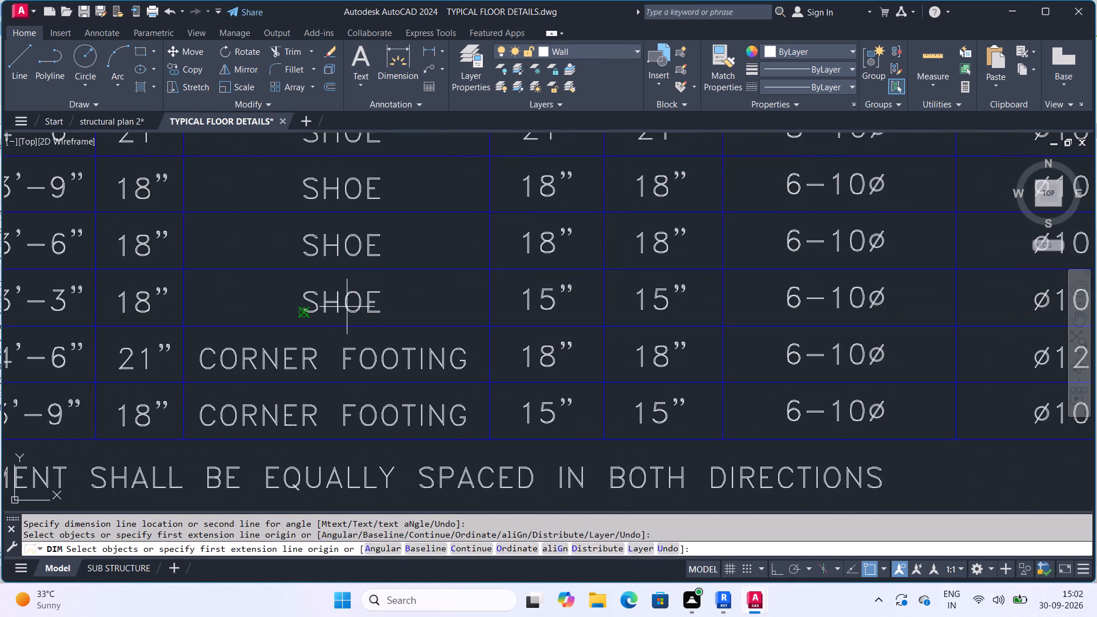
middle_click_drag(325, 266, 417, 320)
scroll(417, 320, "down", 1)
middle_click_drag(387, 298, 433, 338)
scroll(433, 338, "down", 2)
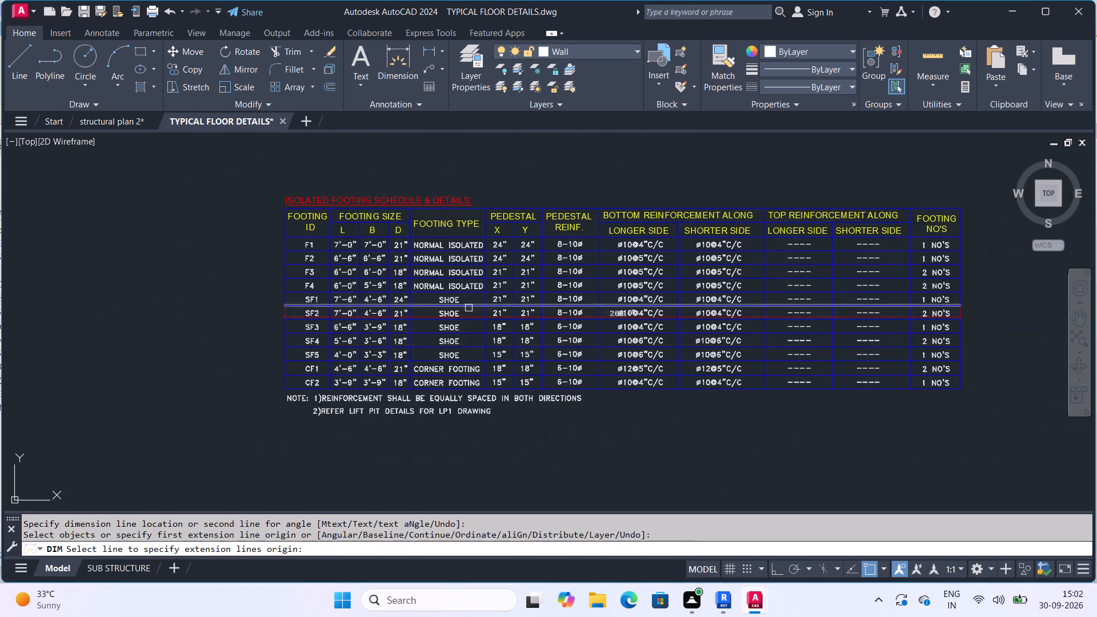
scroll(469, 308, "up", 1)
middle_click_drag(469, 308, 407, 279)
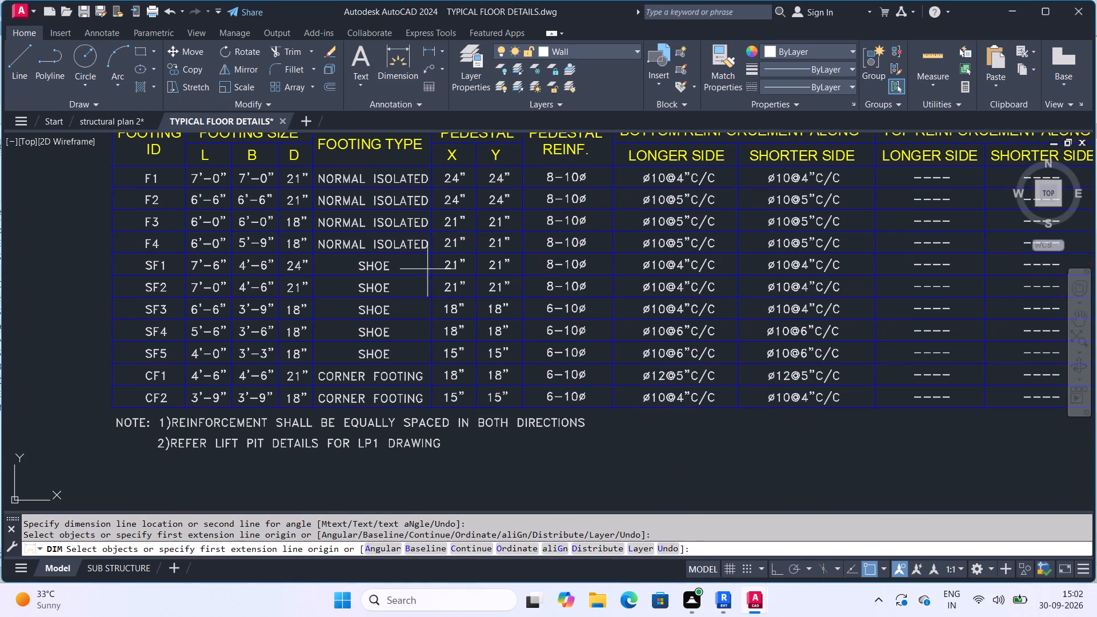
middle_click_drag(417, 365, 426, 329)
scroll(386, 241, "up", 1)
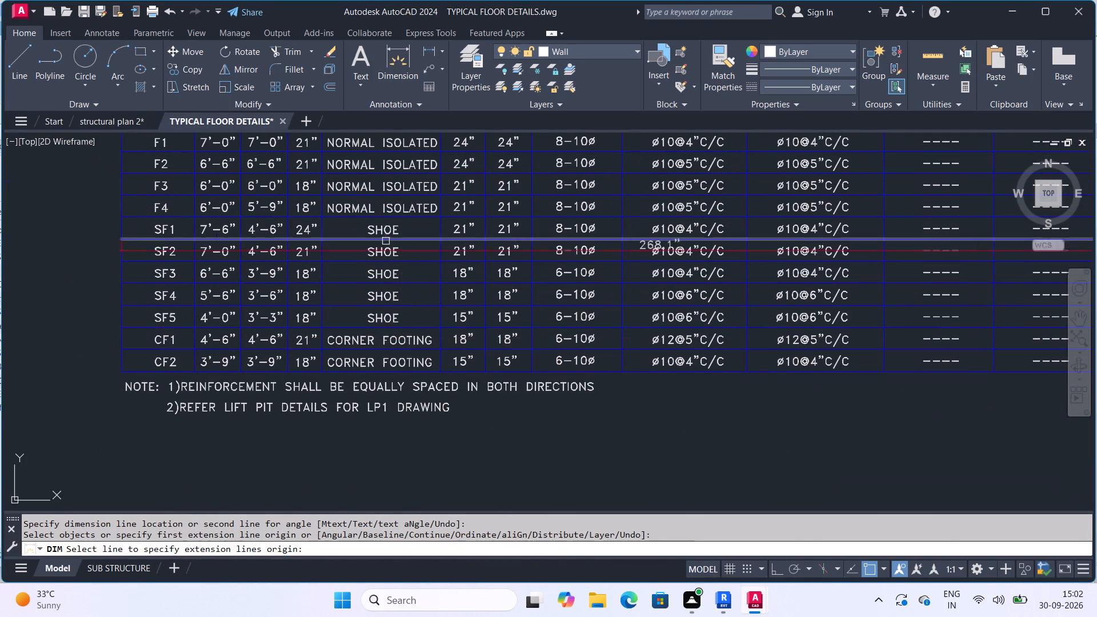
scroll(386, 241, "up", 2)
scroll(366, 219, "down", 1)
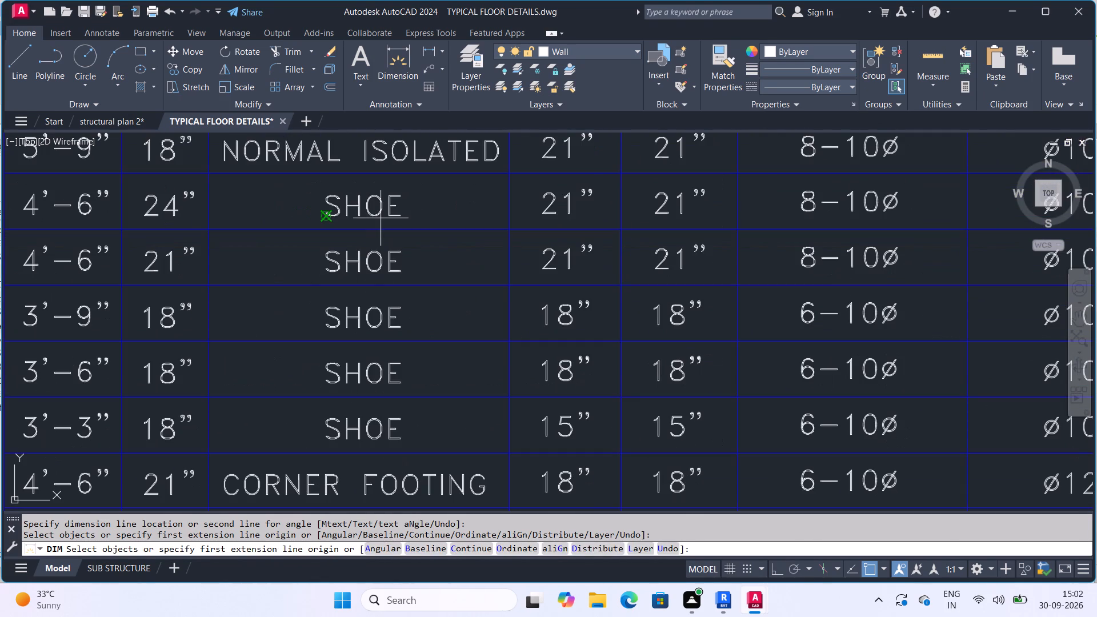
scroll(519, 277, "down", 4)
Examine the typical section of the shoe footing for its pedestal, column, footing depth and P.C.C. bed.
scroll(560, 412, "up", 2)
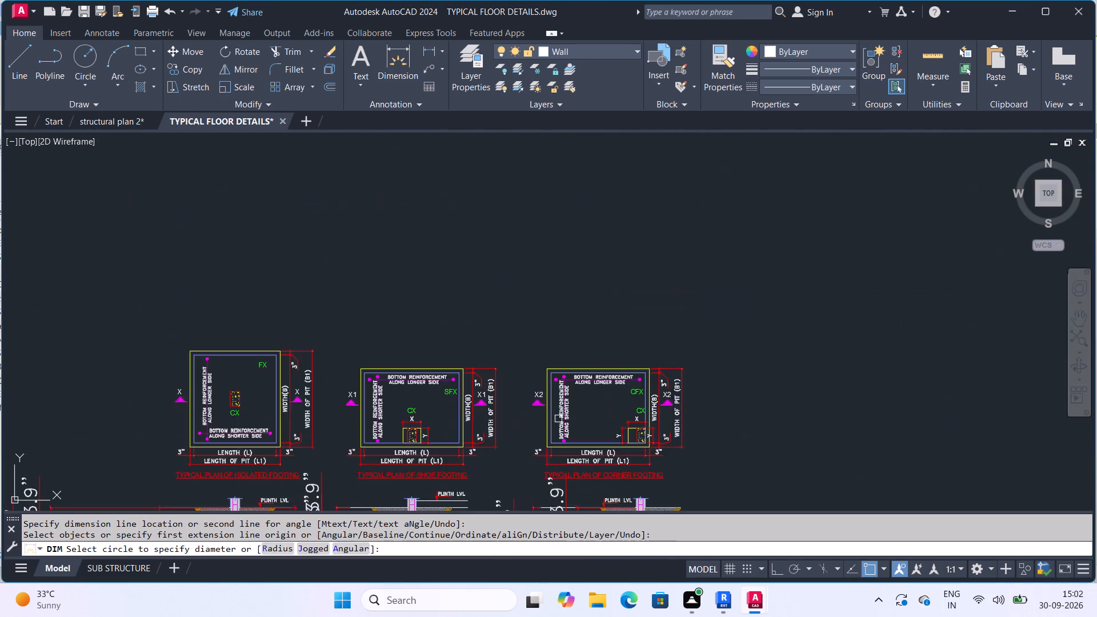
scroll(555, 420, "up", 2)
scroll(231, 458, "up", 2)
middle_click_drag(231, 458, 301, 149)
middle_click_drag(631, 432, 514, 237)
scroll(517, 239, "up", 1)
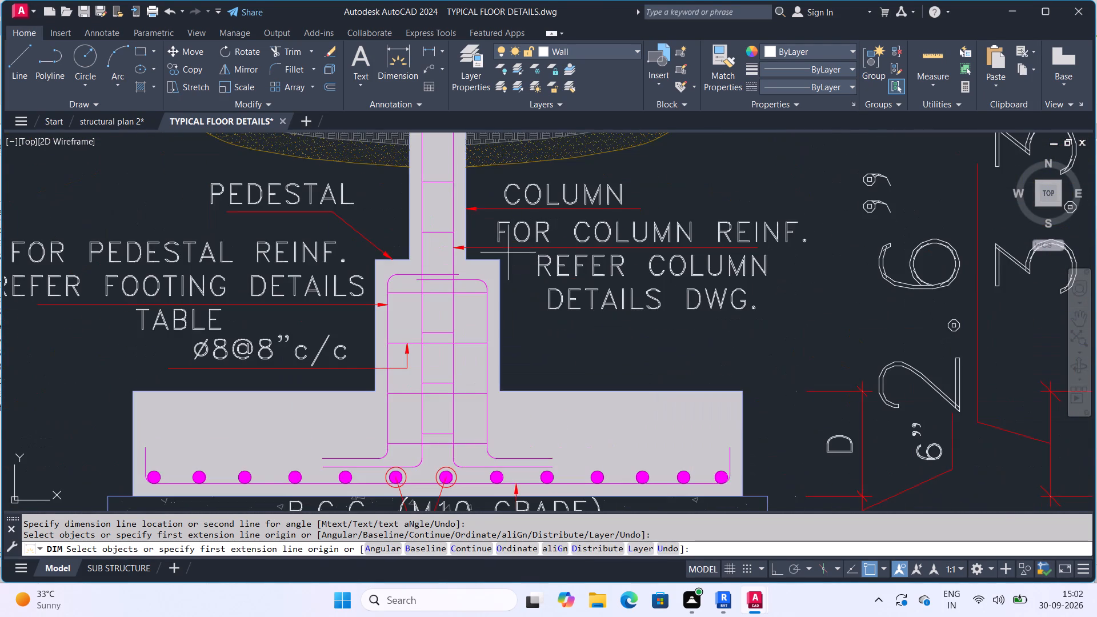
middle_click_drag(442, 430, 483, 235)
scroll(480, 378, "down", 2)
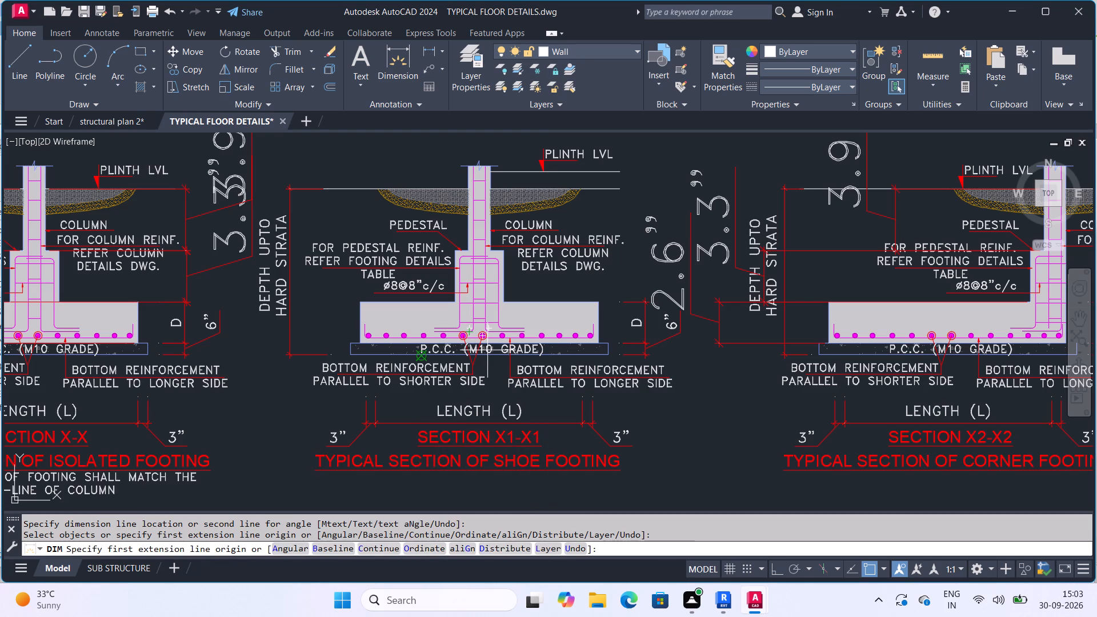
Examine the footing layout beside the column details table, focusing on the 5'-9" by 10'-3" footing at grids 3 and 4.
scroll(523, 243, "down", 2)
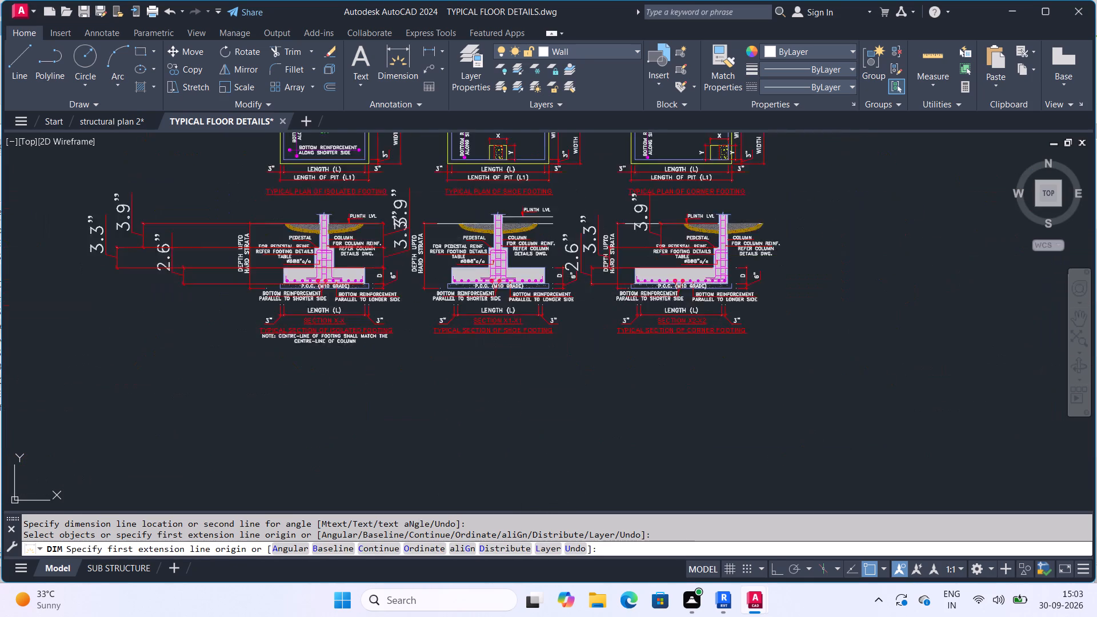
scroll(501, 253, "down", 1)
middle_click_drag(513, 257, 503, 308)
scroll(491, 281, "up", 2)
scroll(462, 273, "down", 4)
scroll(530, 261, "down", 3)
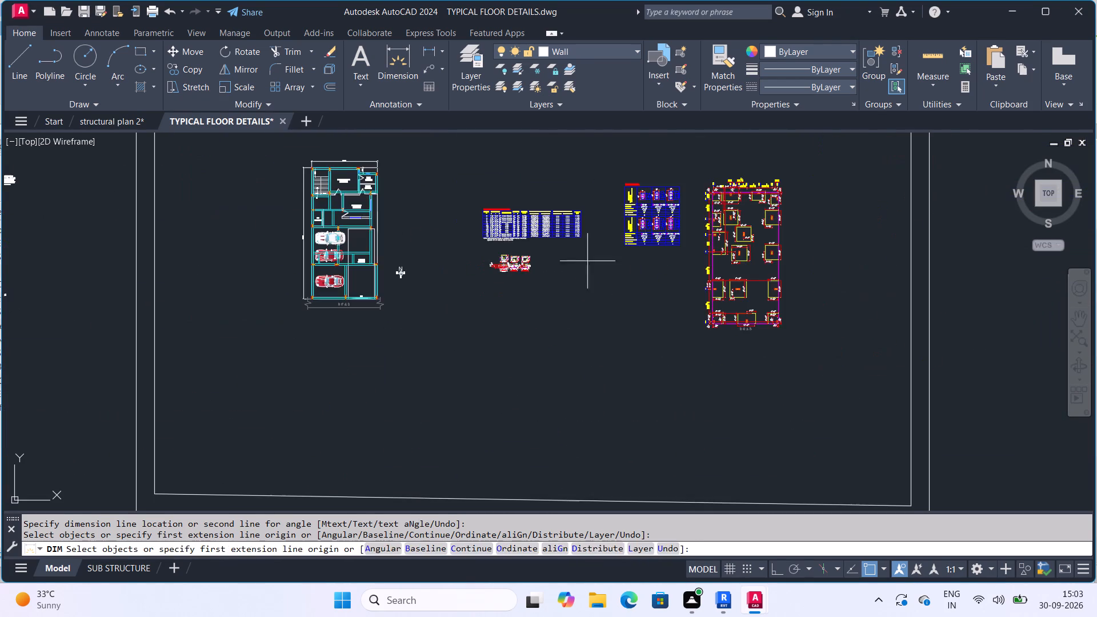
scroll(631, 244, "up", 3)
middle_click_drag(650, 227, 487, 312)
scroll(541, 299, "up", 1)
scroll(460, 297, "down", 4)
scroll(560, 269, "up", 3)
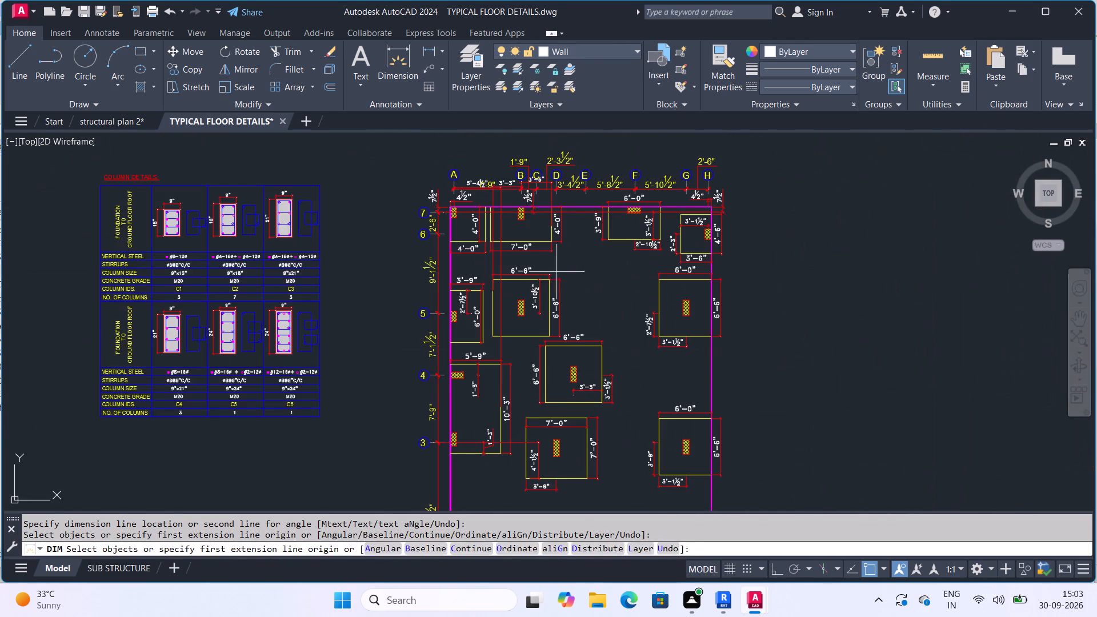
middle_click_drag(583, 285, 539, 287)
scroll(530, 255, "up", 1)
scroll(520, 254, "down", 1)
middle_click_drag(537, 303, 511, 240)
scroll(385, 324, "up", 3)
scroll(391, 283, "down", 3)
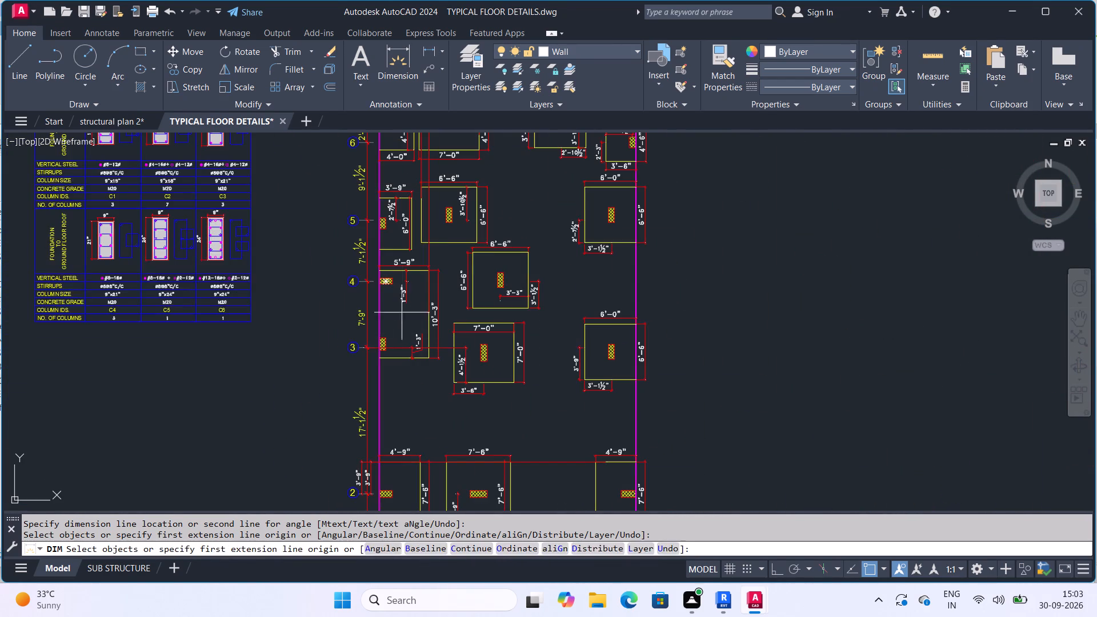
scroll(393, 336, "up", 3)
scroll(381, 313, "down", 2)
middle_click_drag(410, 275, 418, 290)
scroll(410, 275, "up", 1)
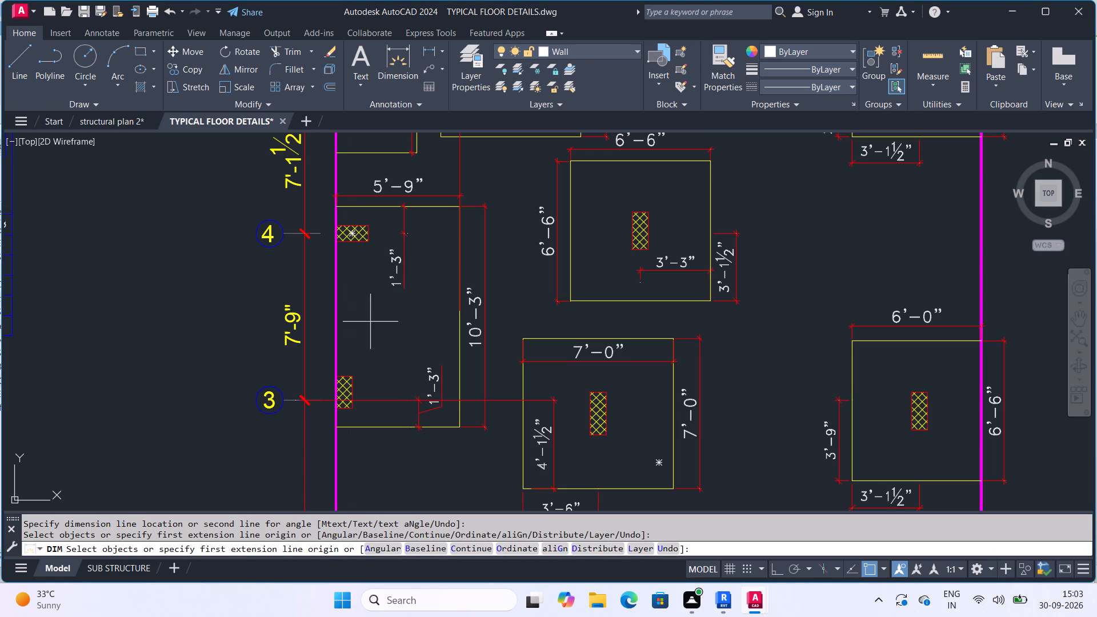
scroll(377, 320, "down", 4)
scroll(383, 303, "up", 3)
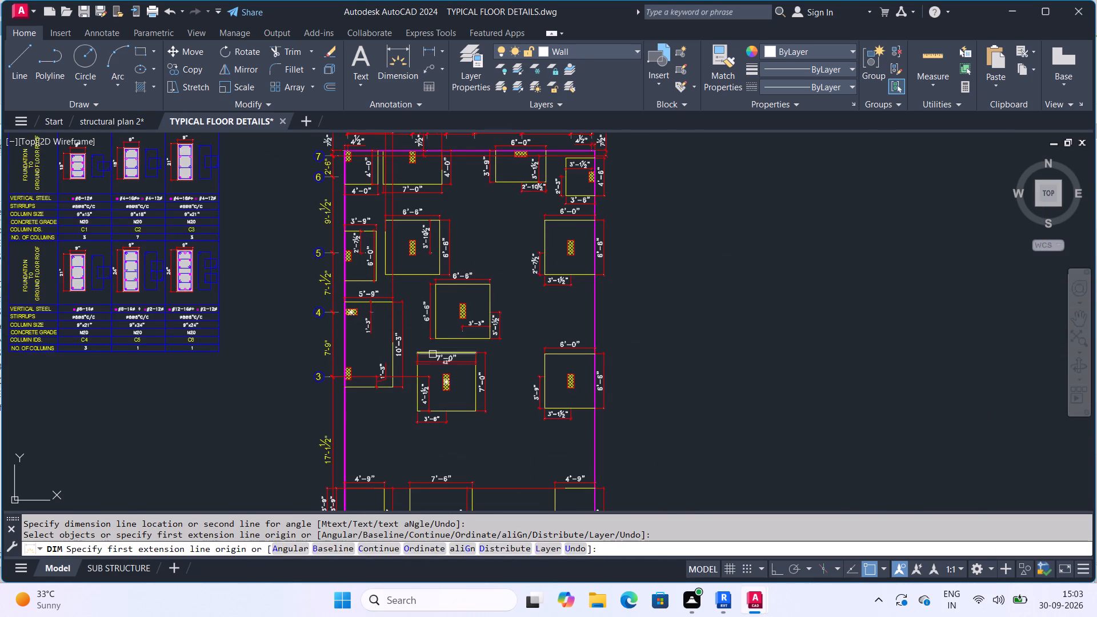
Examine the rest of that footing layout from grid 1 to grid 7 for footing sizes and column offsets.
middle_click_drag(434, 355, 443, 250)
middle_click_drag(445, 368, 430, 246)
scroll(443, 356, "down", 1)
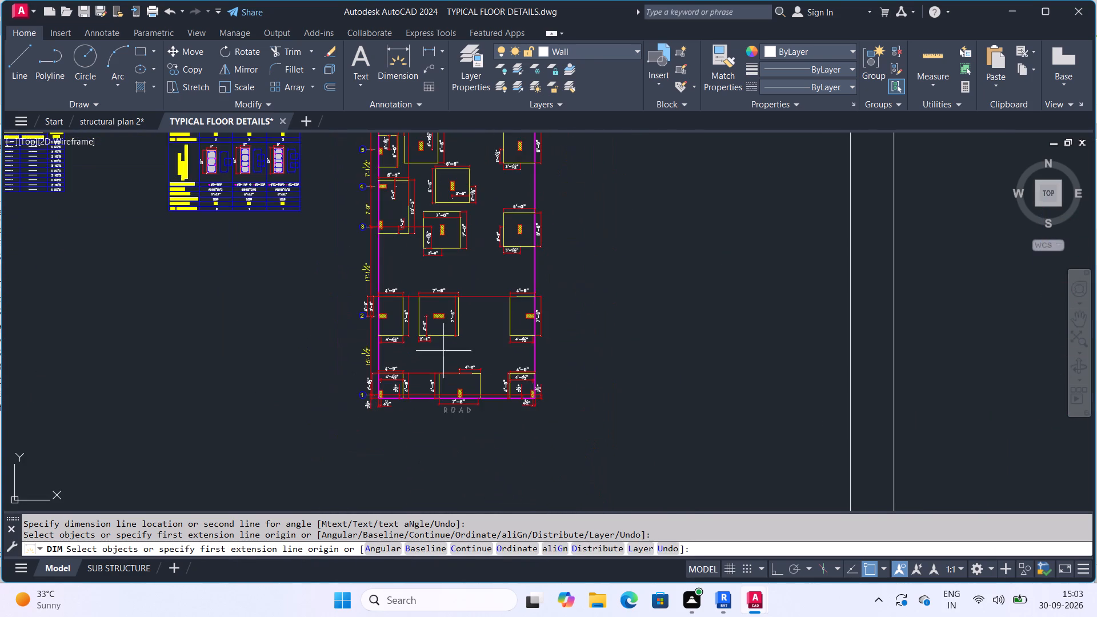
scroll(387, 245, "up", 3)
middle_click_drag(390, 239, 438, 347)
middle_click_drag(443, 294, 445, 350)
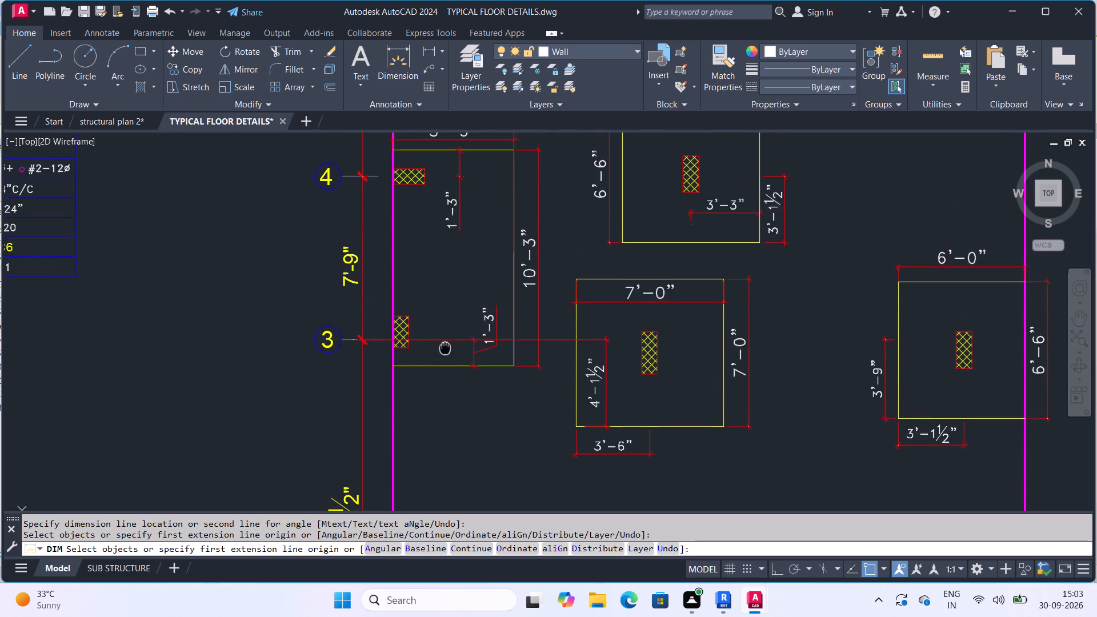
middle_click_drag(445, 350, 441, 359)
scroll(441, 360, "up", 1)
scroll(438, 305, "down", 2)
middle_click_drag(454, 253, 458, 327)
scroll(488, 242, "up", 1)
middle_click_drag(488, 242, 463, 339)
scroll(461, 338, "up", 1)
scroll(445, 324, "down", 2)
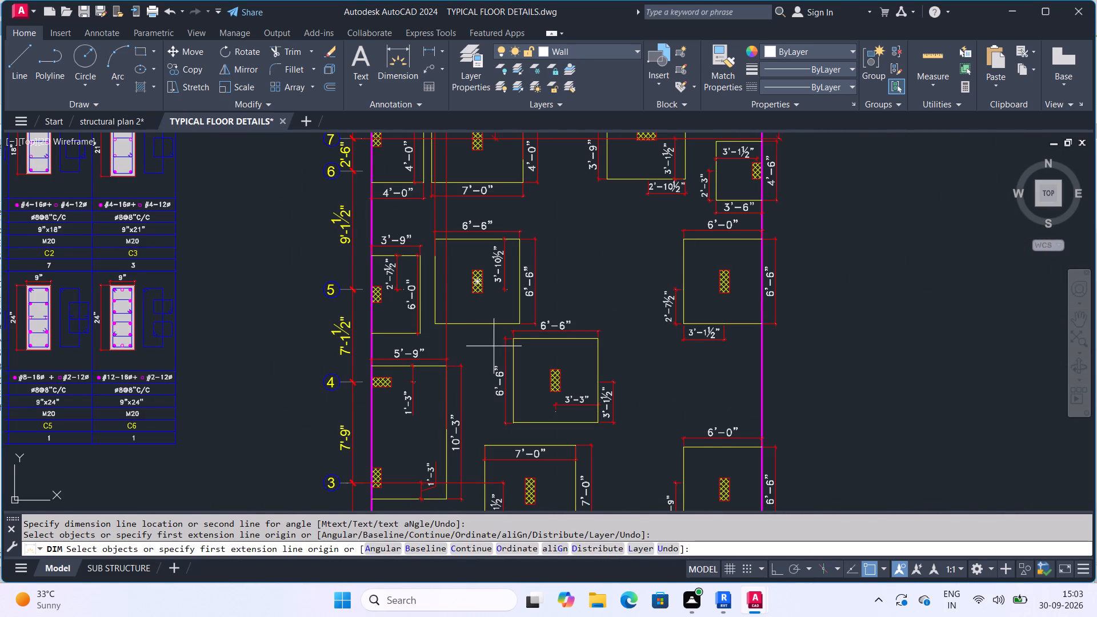
middle_click_drag(495, 334, 419, 389)
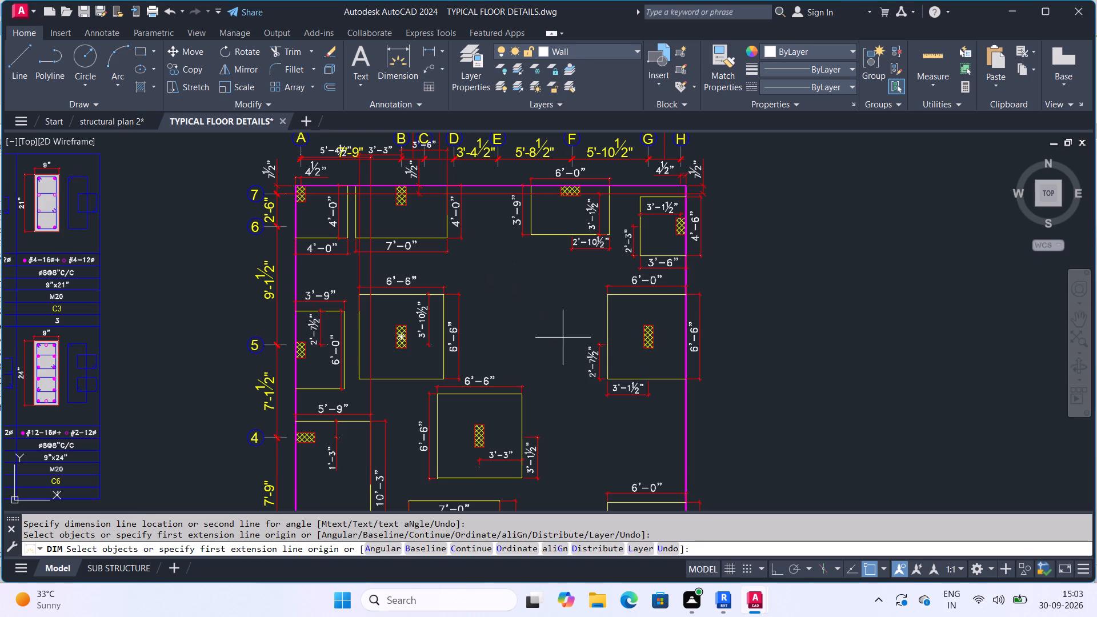
Review the column layout, the footing layout with IDs and the adjoining beam plan in the upper row of drawings.
scroll(401, 326, "down", 4)
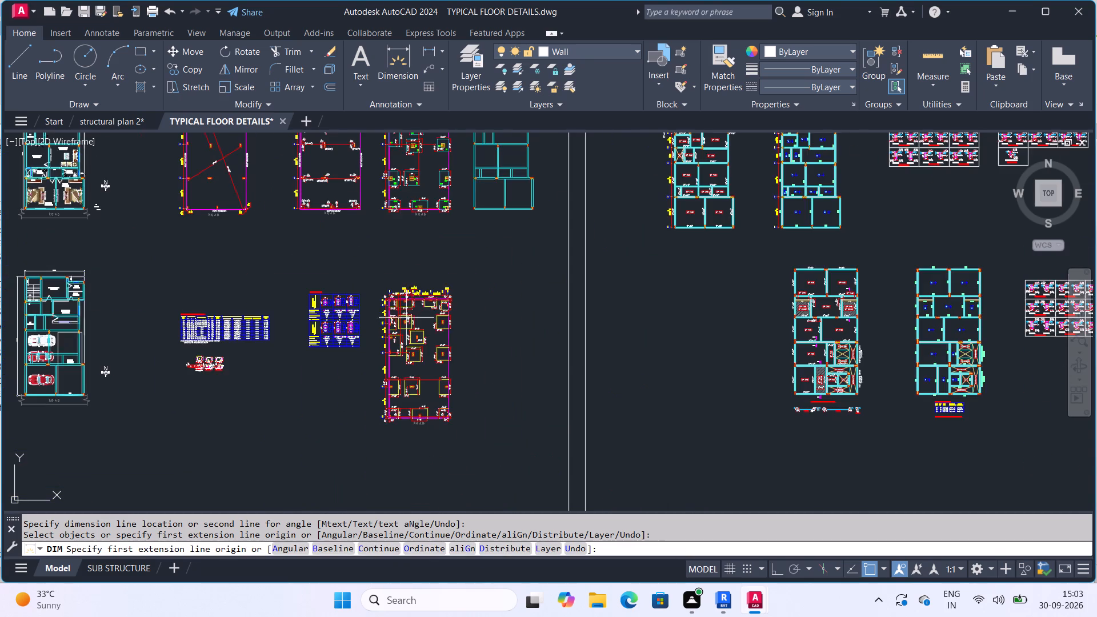
scroll(425, 342, "down", 2)
scroll(402, 222, "up", 1)
middle_click_drag(399, 222, 533, 380)
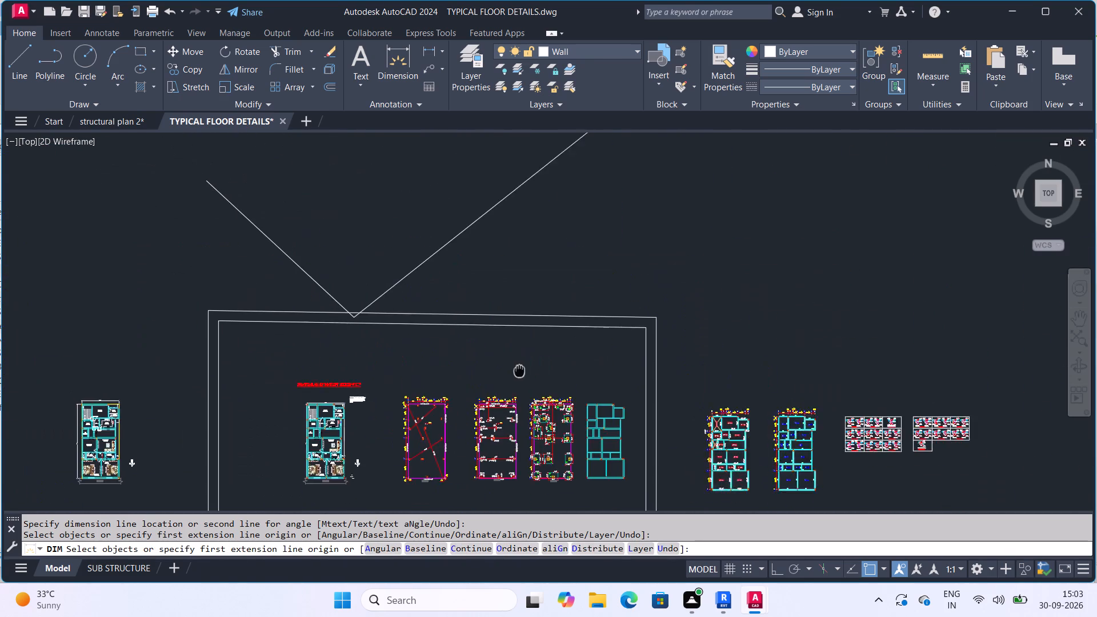
middle_click_drag(533, 380, 529, 279)
scroll(529, 279, "up", 1)
scroll(536, 279, "down", 5)
scroll(513, 293, "up", 4)
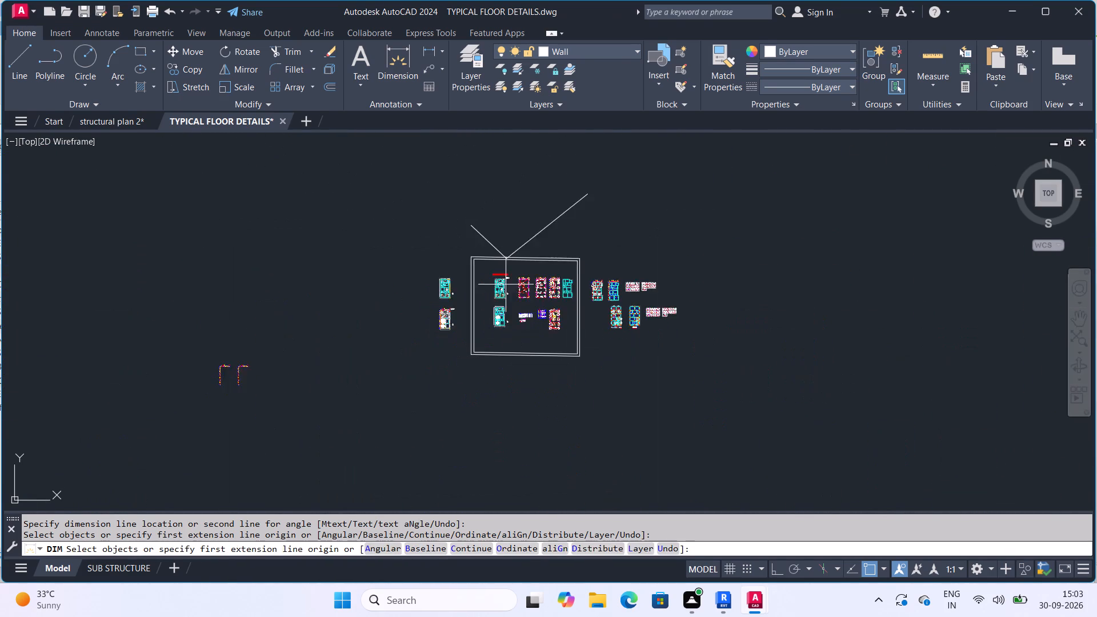
scroll(505, 283, "up", 5)
middle_click_drag(568, 283, 277, 214)
scroll(277, 214, "up", 1)
scroll(313, 205, "down", 3)
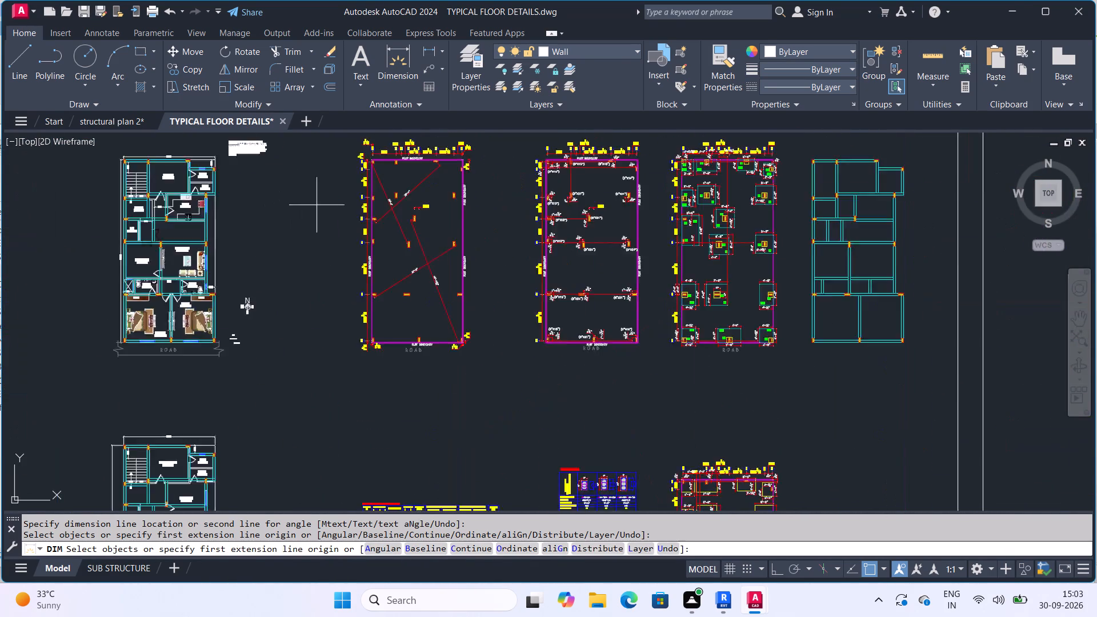
scroll(472, 219, "up", 4)
middle_click_drag(626, 250, 455, 286)
scroll(438, 296, "down", 2)
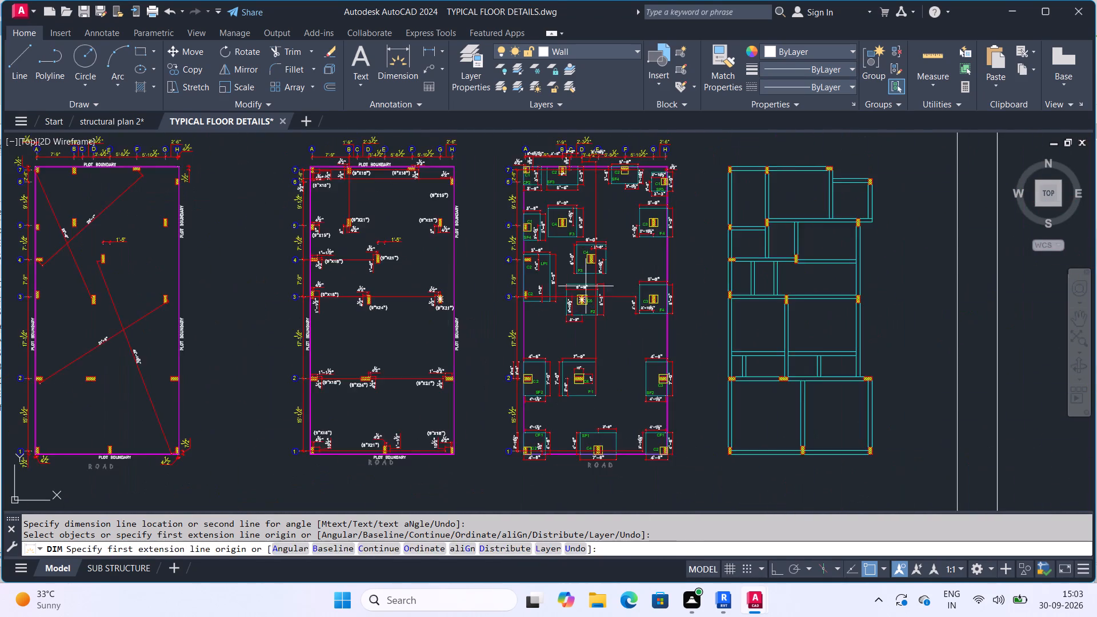
scroll(586, 284, "up", 4)
middle_click_drag(599, 259, 505, 355)
scroll(500, 348, "down", 3)
scroll(572, 283, "up", 1)
middle_click_drag(572, 283, 541, 351)
scroll(632, 247, "up", 2)
scroll(604, 249, "down", 5)
middle_click_drag(647, 324, 570, 200)
scroll(570, 200, "up", 1)
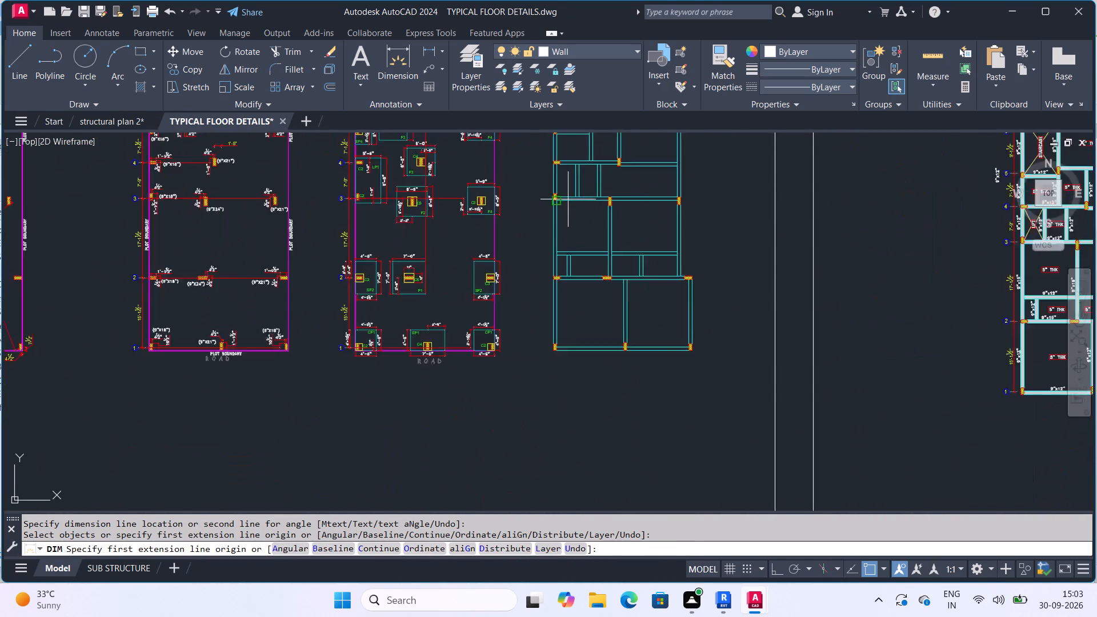
scroll(546, 223, "down", 2)
scroll(521, 317, "up", 3)
Examine the typical section of the shoe footing for its bottom reinforcement, P.C.C. bed and pedestal reinforcement.
middle_click_drag(461, 400, 499, 249)
scroll(251, 378, "up", 2)
middle_click_drag(248, 378, 254, 362)
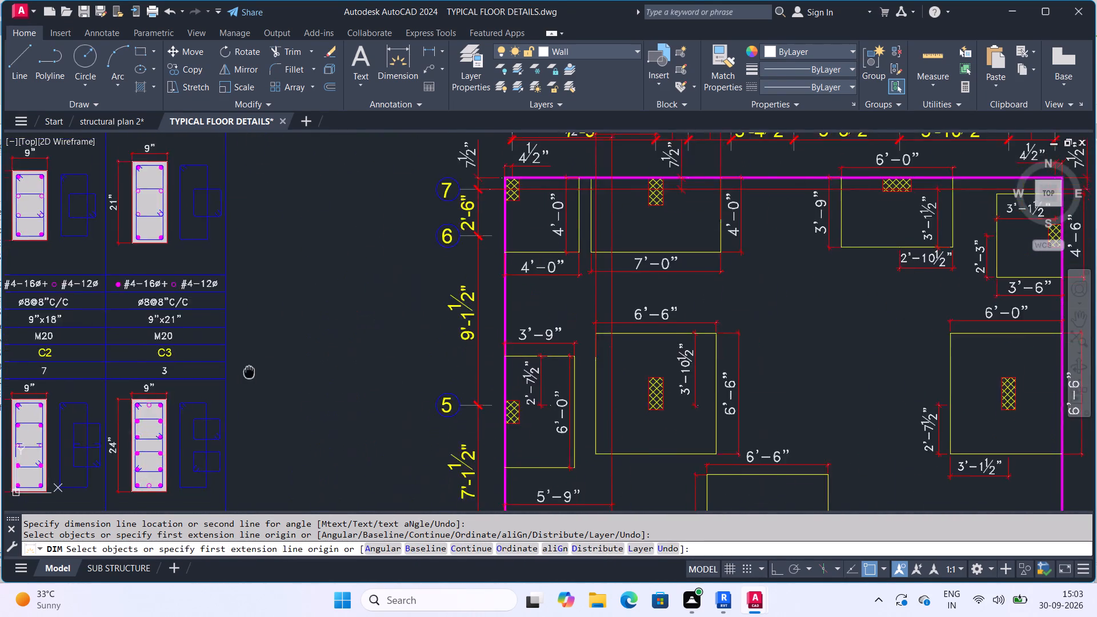
middle_click_drag(254, 362, 575, 231)
scroll(579, 235, "down", 3)
middle_click_drag(355, 341, 453, 271)
scroll(322, 268, "up", 6)
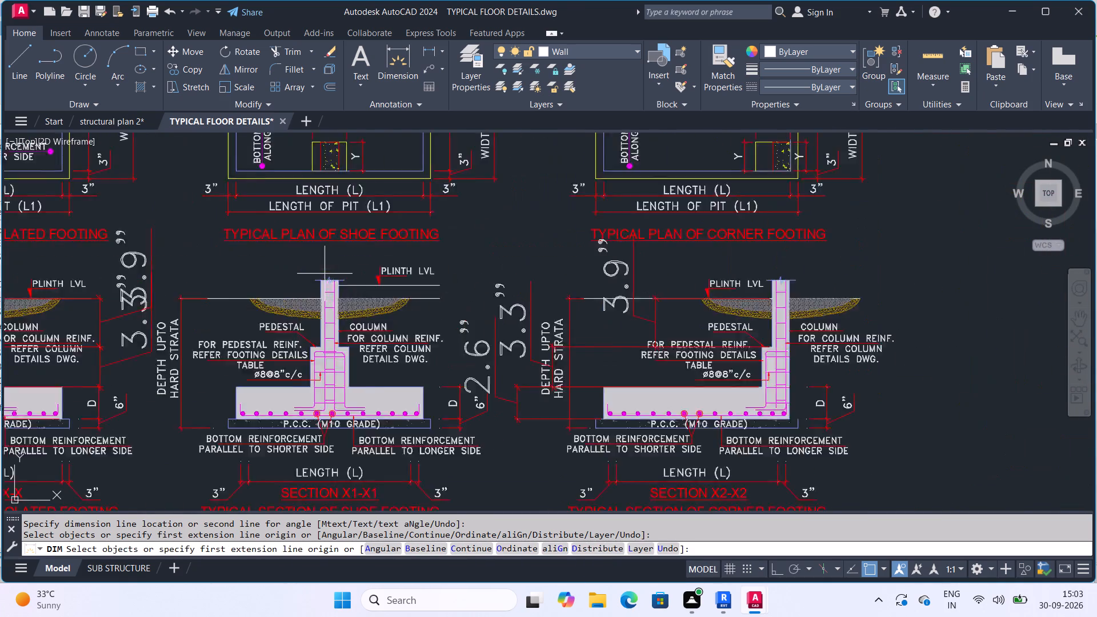
scroll(325, 274, "up", 1)
middle_click_drag(360, 288, 431, 214)
middle_click_drag(390, 363, 416, 254)
scroll(392, 338, "up", 1)
scroll(444, 352, "down", 2)
middle_click_drag(445, 371, 454, 303)
scroll(444, 371, "up", 1)
scroll(451, 301, "up", 1)
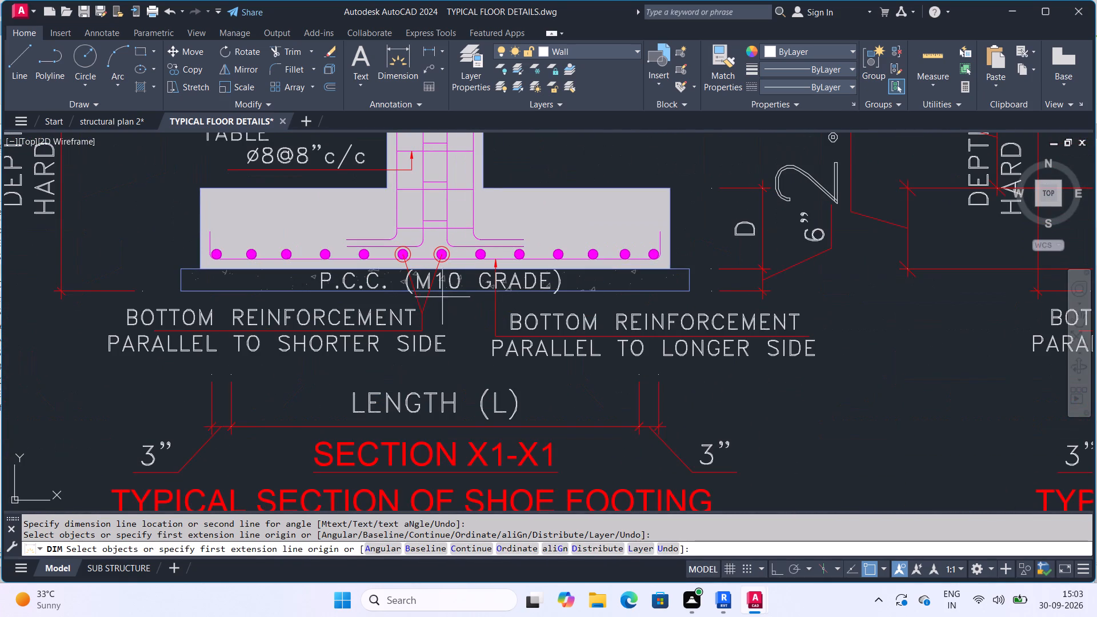
middle_click_drag(430, 281, 445, 328)
scroll(445, 328, "up", 1)
scroll(450, 302, "down", 2)
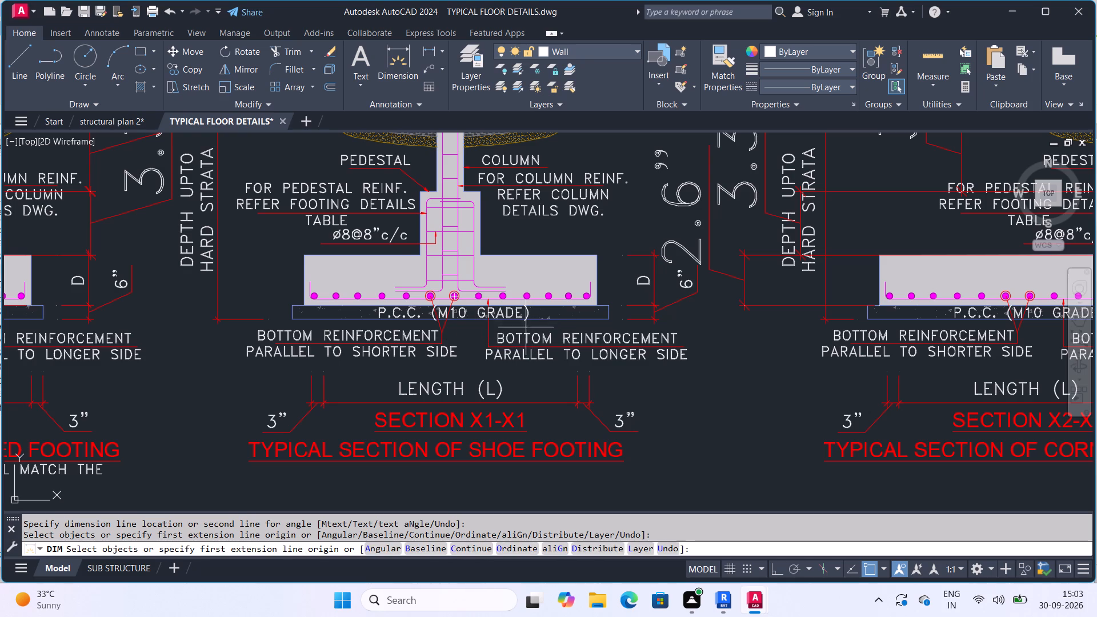
scroll(495, 328, "down", 2)
scroll(342, 324, "up", 2)
middle_click_drag(554, 319, 339, 321)
scroll(352, 320, "down", 1)
middle_click_drag(380, 320, 422, 323)
scroll(451, 314, "up", 2)
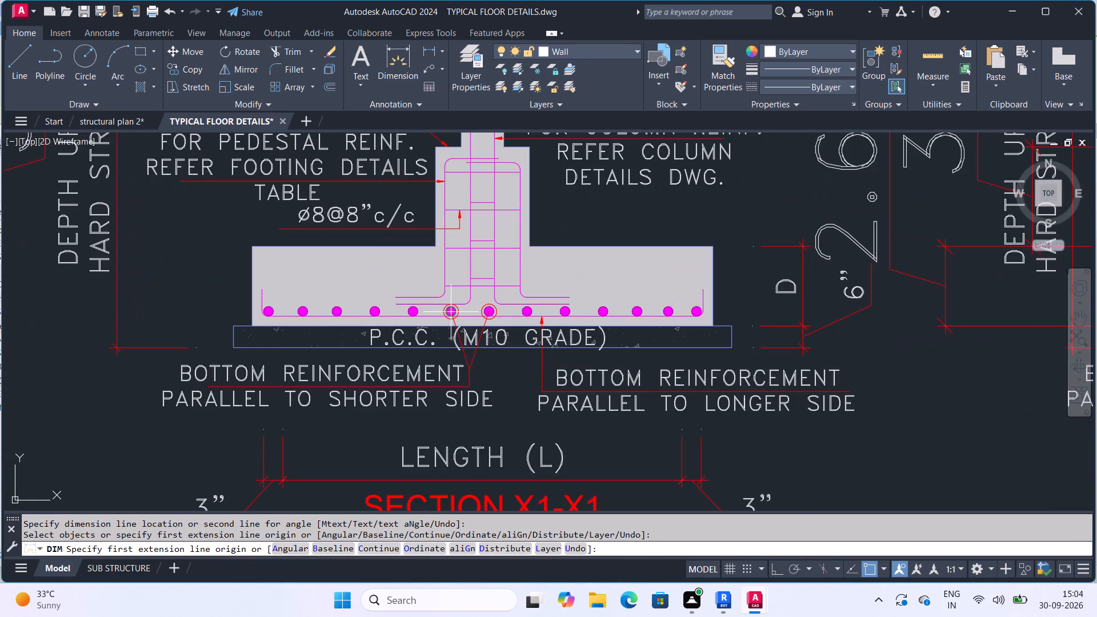
scroll(454, 312, "down", 2)
middle_click_drag(517, 358, 470, 313)
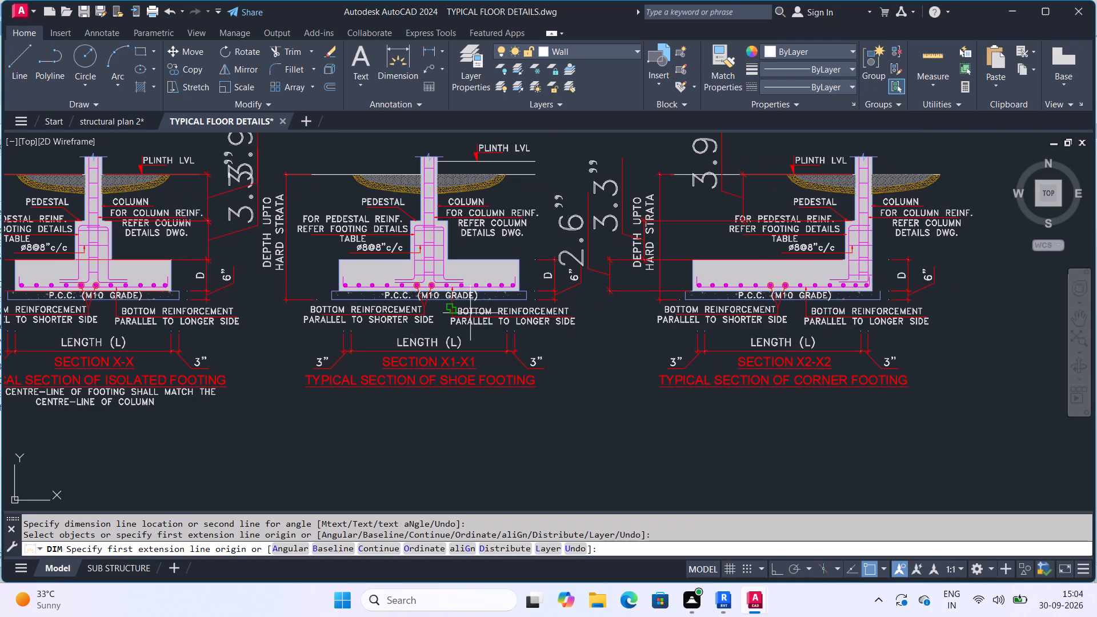
scroll(448, 249, "up", 2)
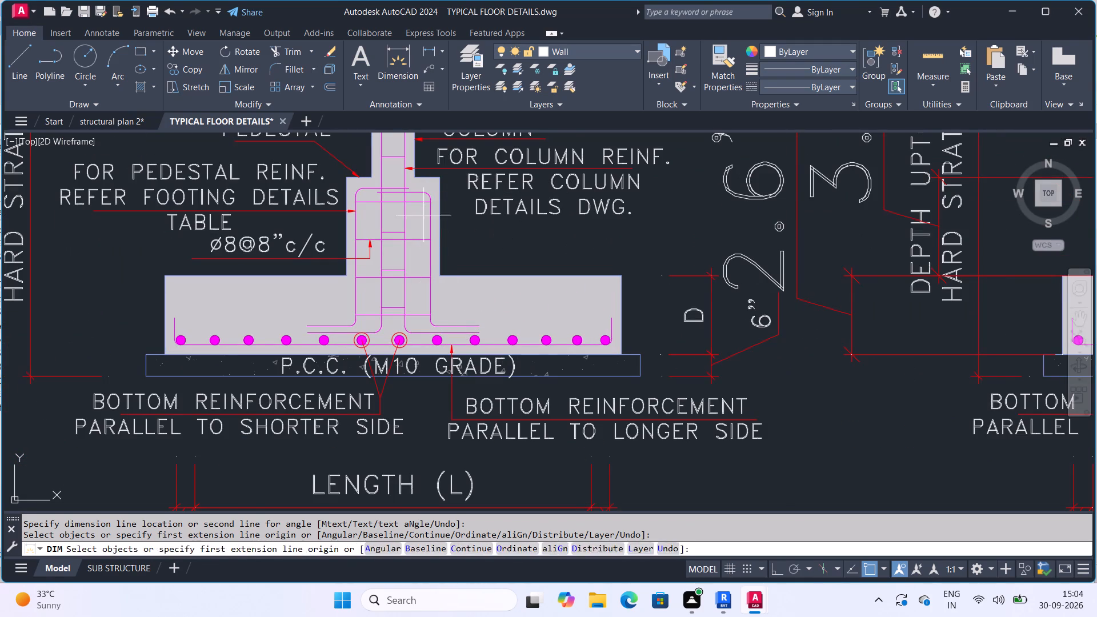
middle_click_drag(421, 207, 430, 251)
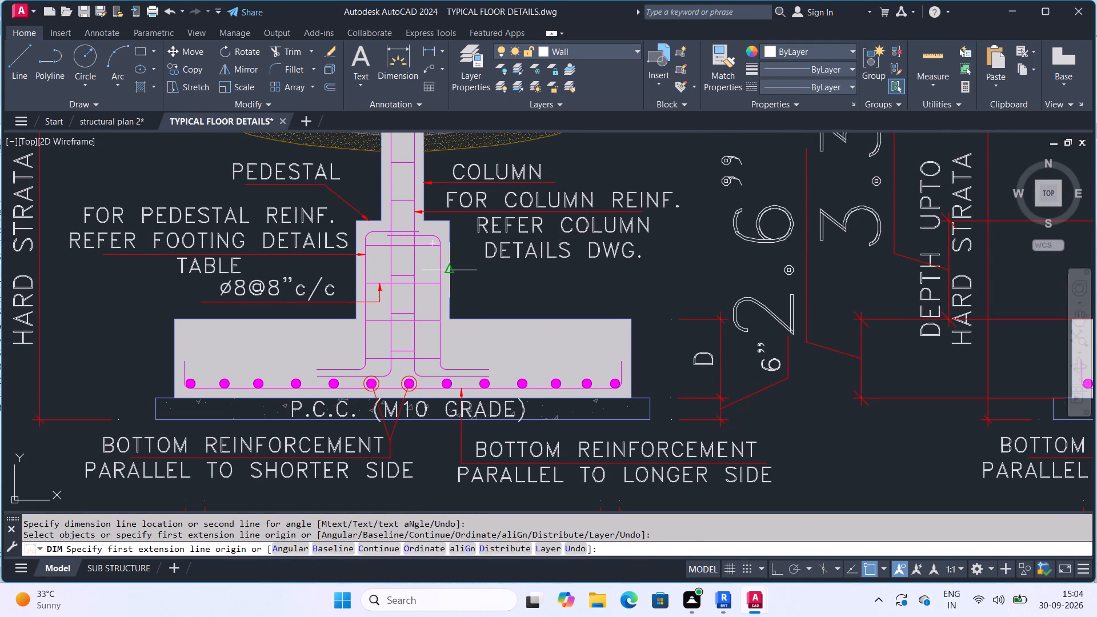
scroll(455, 268, "down", 2)
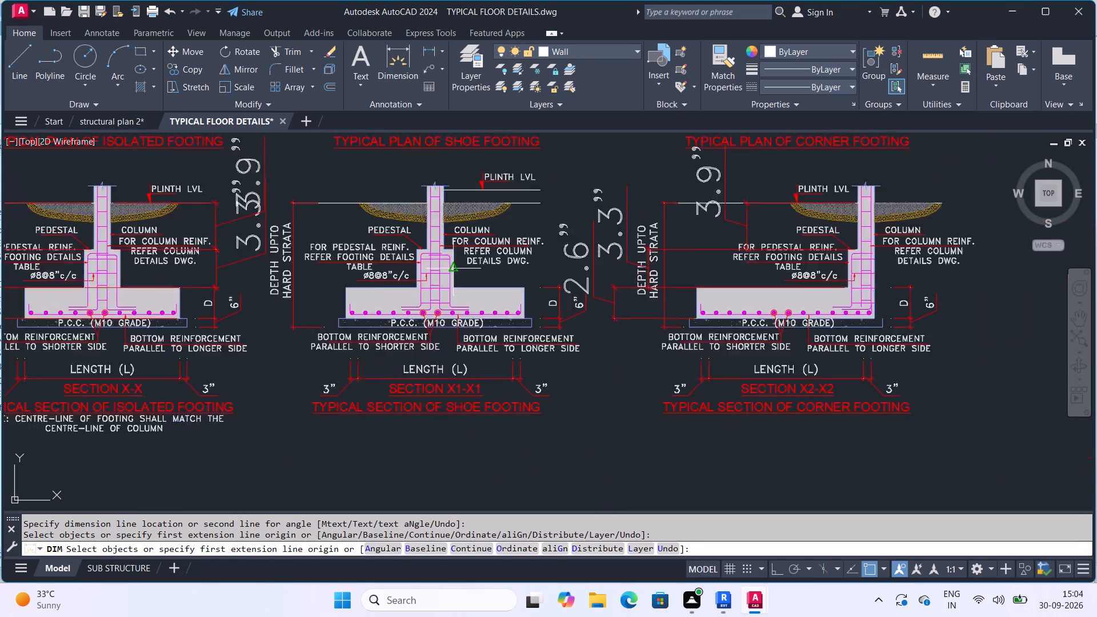
Compare the typical sections of the isolated, shoe and corner footings.
scroll(456, 269, "down", 1)
scroll(288, 267, "up", 3)
middle_click_drag(261, 277, 535, 267)
scroll(433, 262, "down", 3)
middle_click_drag(716, 283, 577, 279)
scroll(591, 284, "up", 1)
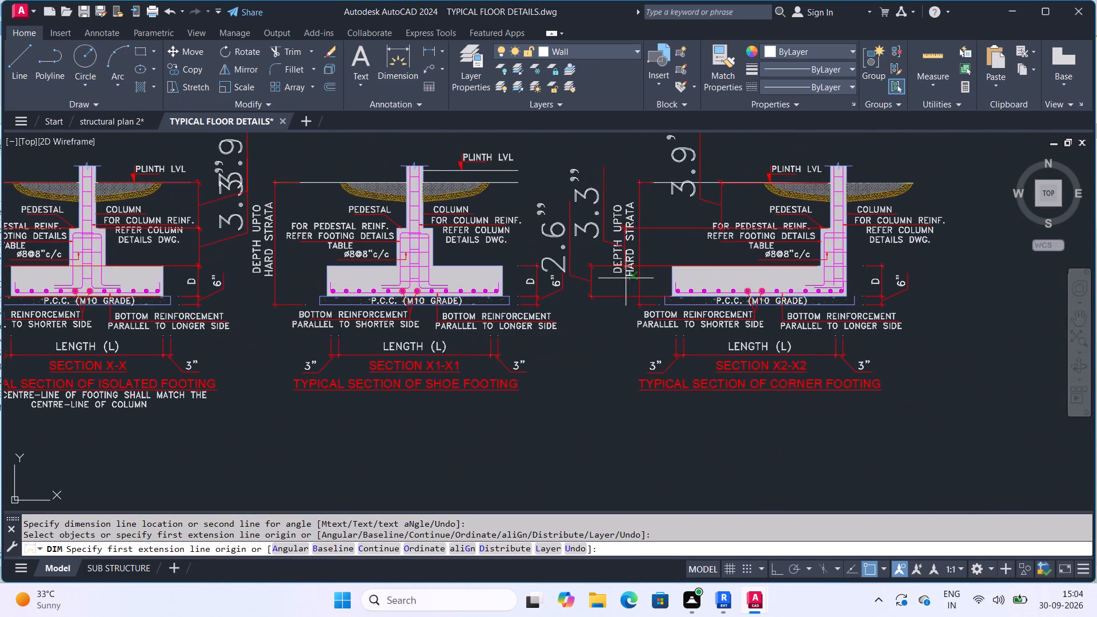
scroll(774, 277, "up", 2)
middle_click_drag(843, 267, 729, 294)
scroll(794, 237, "down", 3)
scroll(806, 218, "up", 1)
middle_click_drag(450, 266, 561, 265)
scroll(519, 323, "down", 5)
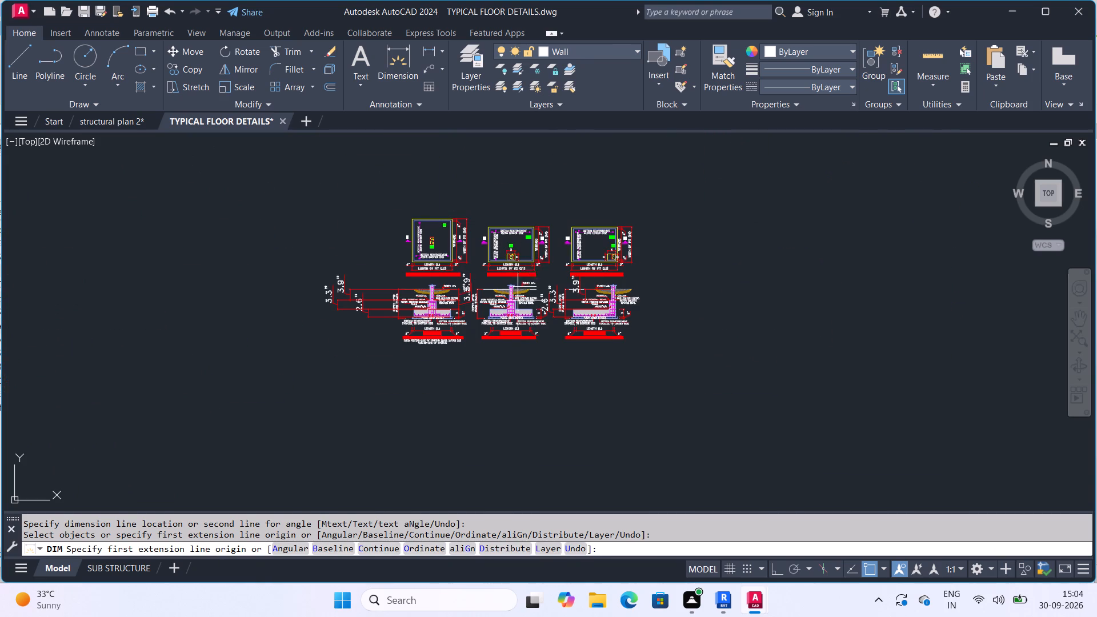
Examine the two columns on the combined footing at grids 3 and 4 in the footing layout.
scroll(517, 302, "down", 1)
scroll(740, 253, "up", 1)
middle_click_drag(734, 255, 460, 362)
scroll(460, 362, "up", 1)
middle_click_drag(851, 342, 638, 282)
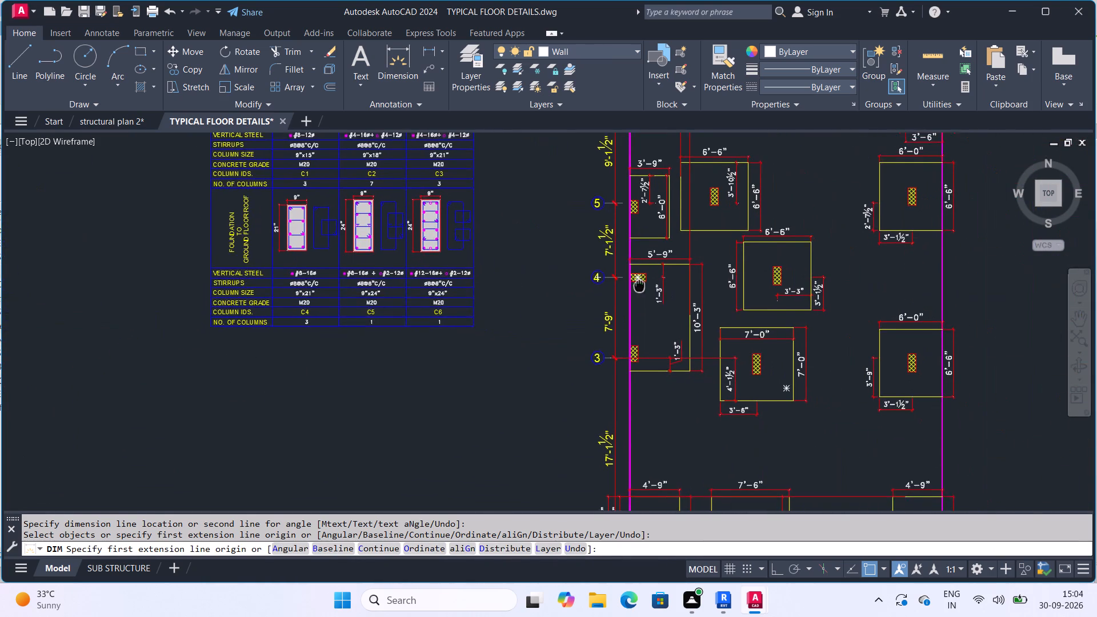
middle_click_drag(638, 282, 633, 265)
scroll(636, 319, "up", 3)
scroll(613, 351, "down", 2)
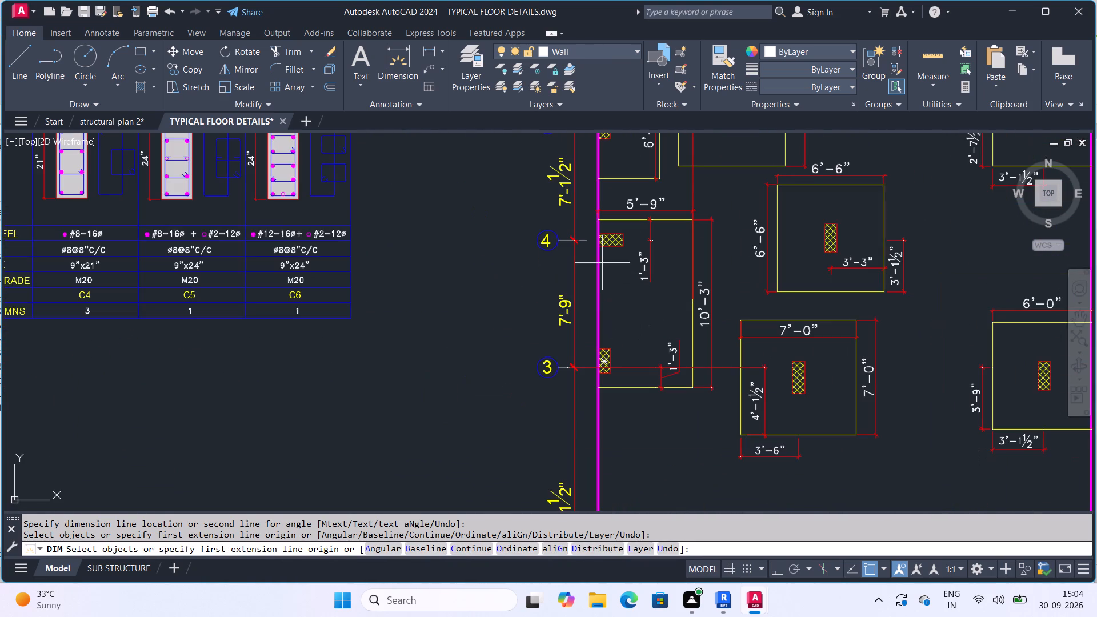
scroll(598, 382, "up", 1)
scroll(627, 332, "down", 3)
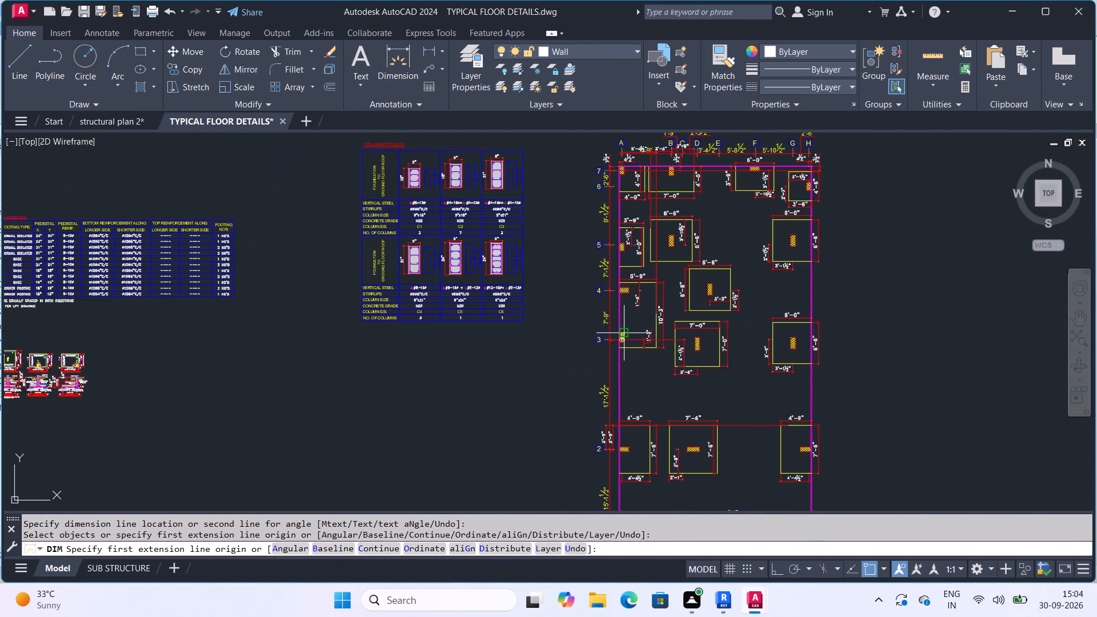
scroll(632, 315, "up", 3)
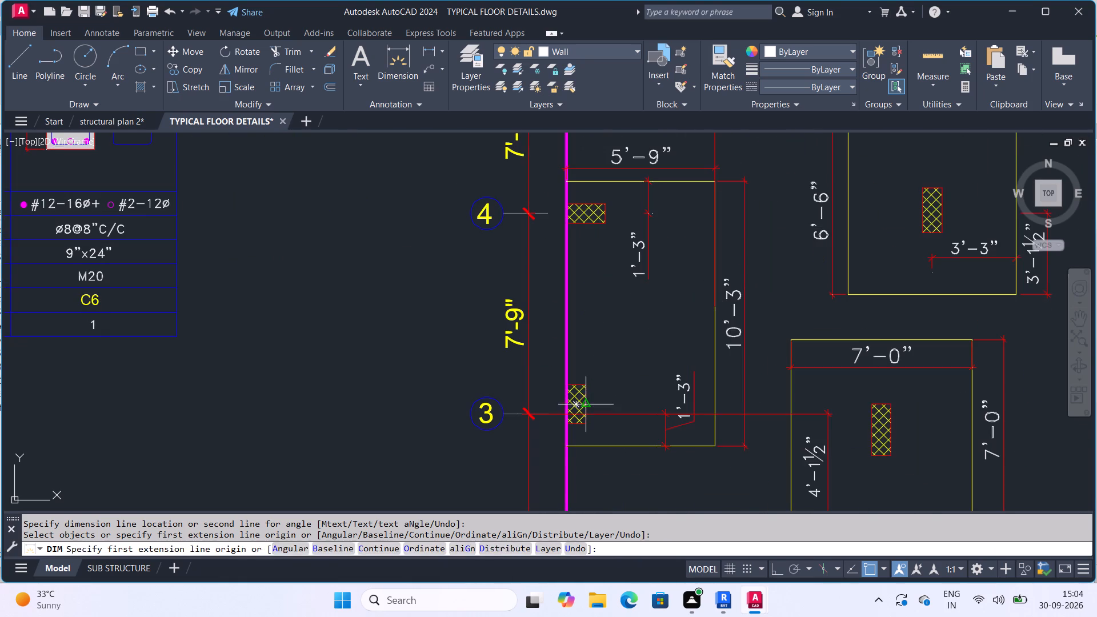
scroll(584, 395, "up", 2)
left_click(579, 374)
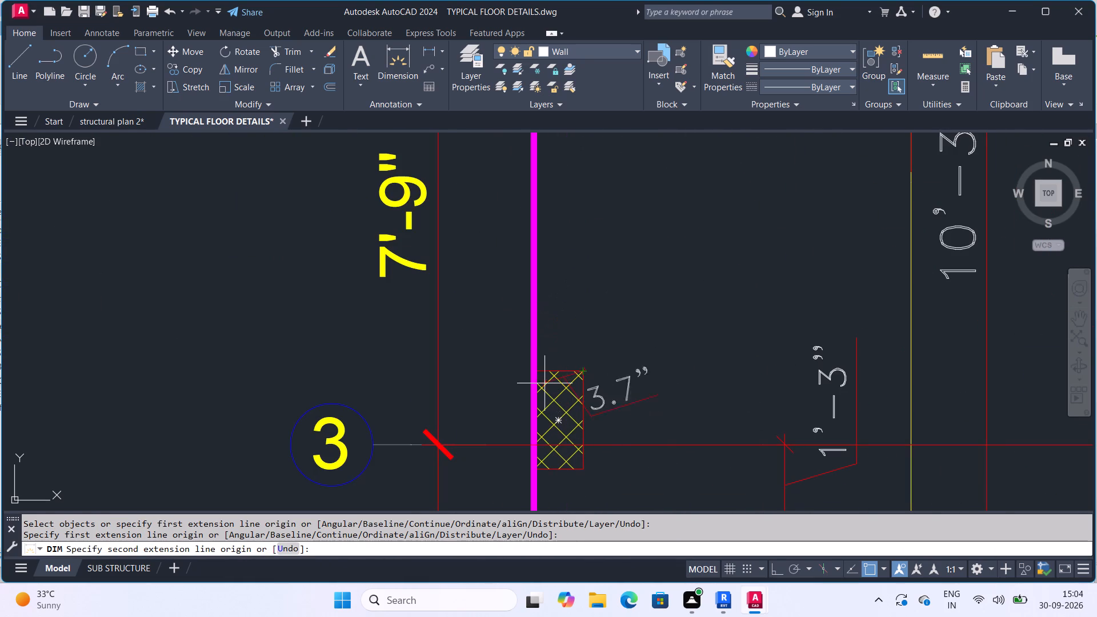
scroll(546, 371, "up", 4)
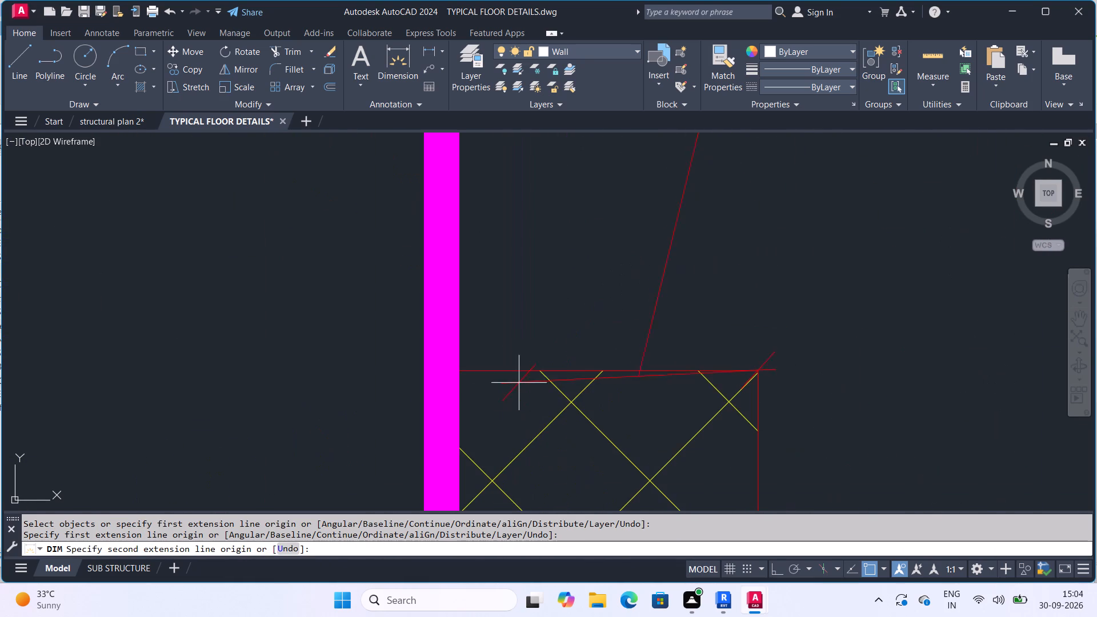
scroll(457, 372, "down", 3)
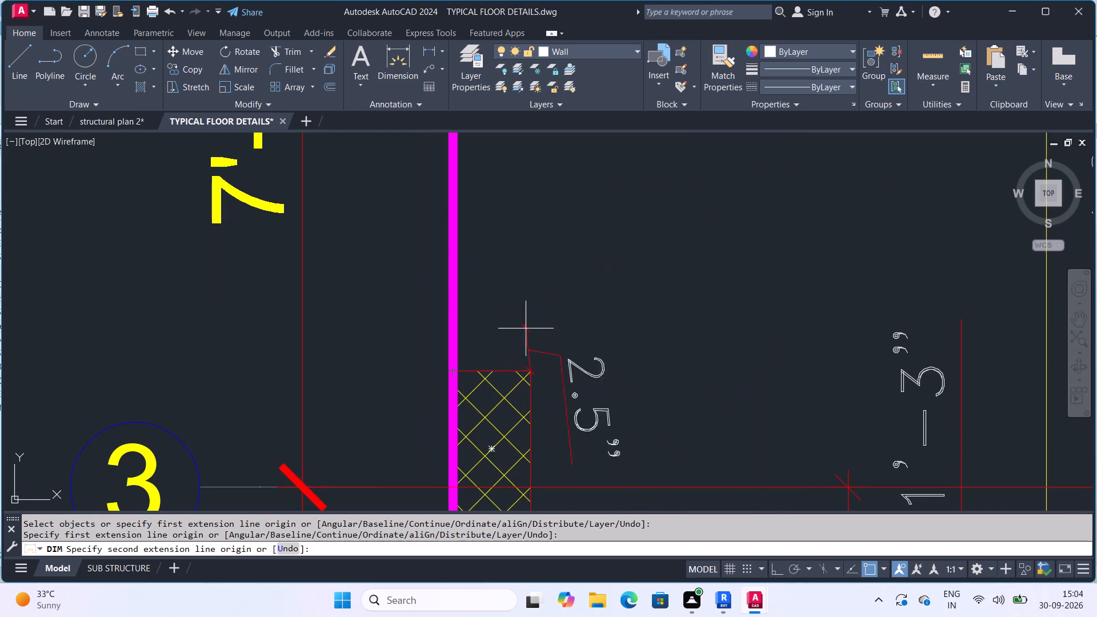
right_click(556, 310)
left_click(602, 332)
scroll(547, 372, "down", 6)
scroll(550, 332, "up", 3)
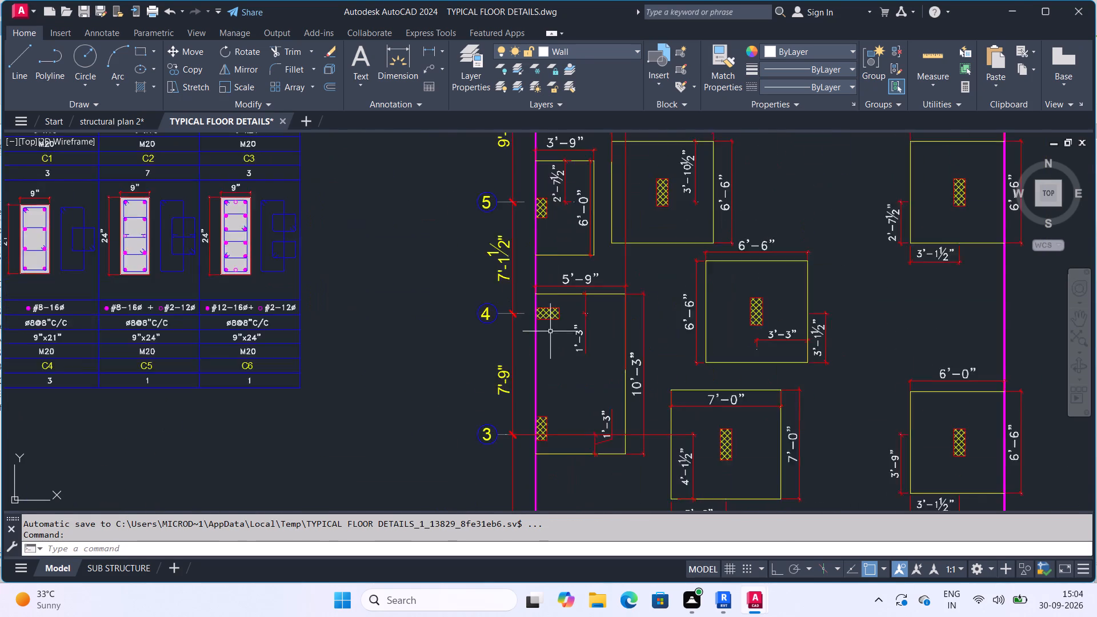
Look over the typical plans and sections of the isolated, shoe and corner footings below the footing schedule.
scroll(554, 314, "down", 2)
middle_click_drag(571, 317, 598, 293)
scroll(572, 317, "up", 1)
scroll(613, 288, "down", 3)
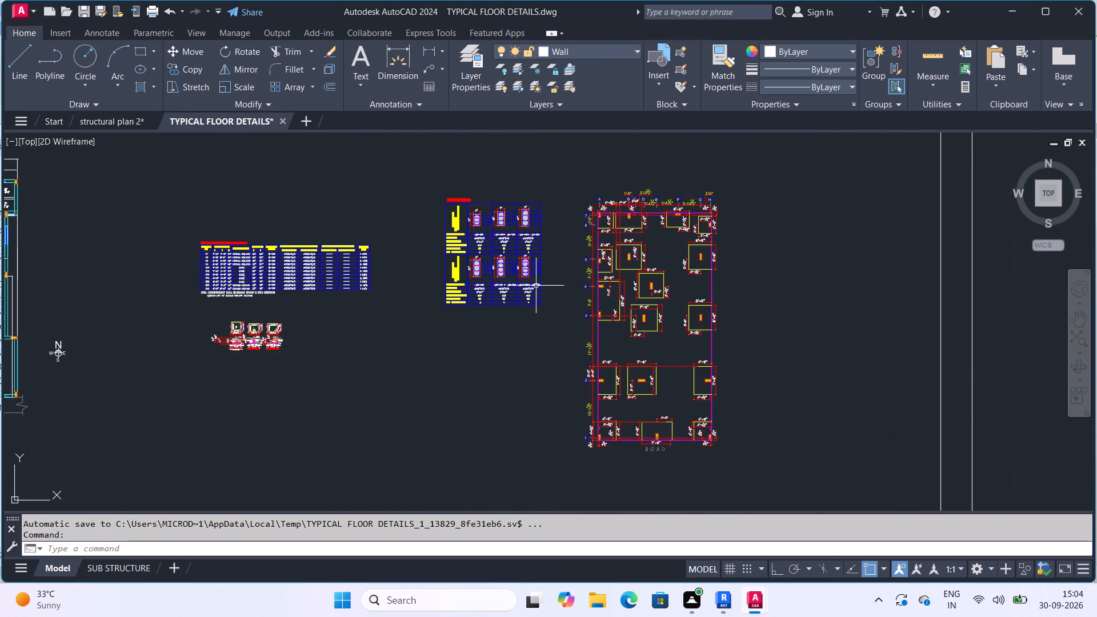
scroll(591, 291, "up", 1)
middle_click_drag(371, 299, 521, 267)
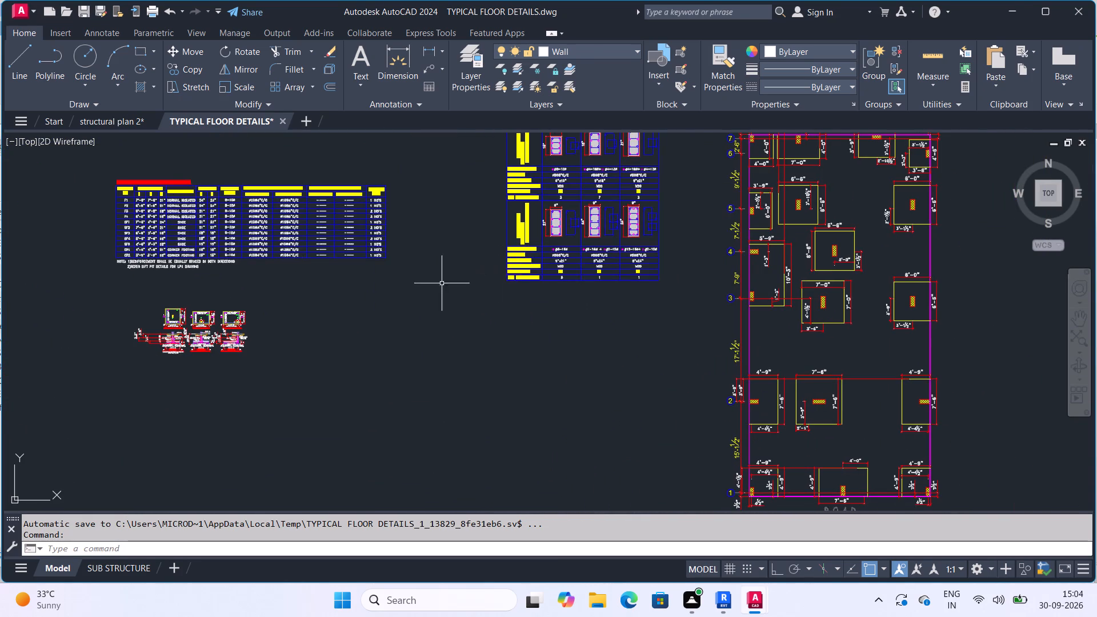
scroll(370, 308, "up", 2)
middle_click_drag(369, 323, 393, 313)
scroll(393, 313, "up", 1)
scroll(417, 312, "down", 3)
scroll(258, 349, "up", 2)
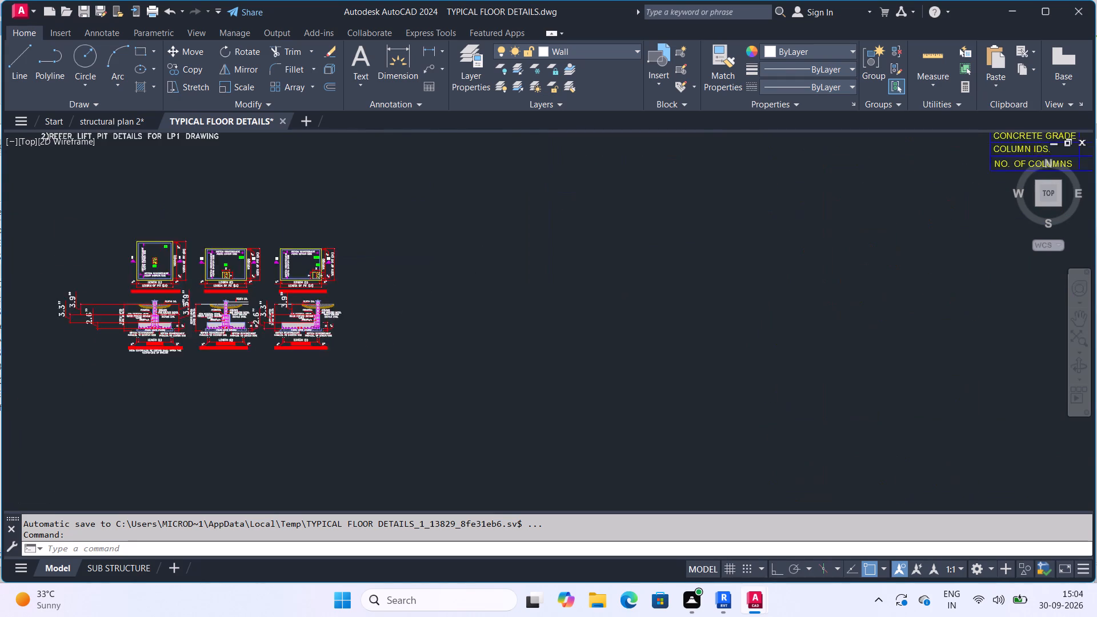
scroll(258, 349, "up", 2)
middle_click_drag(215, 316, 441, 316)
scroll(411, 283, "up", 3)
scroll(441, 312, "down", 5)
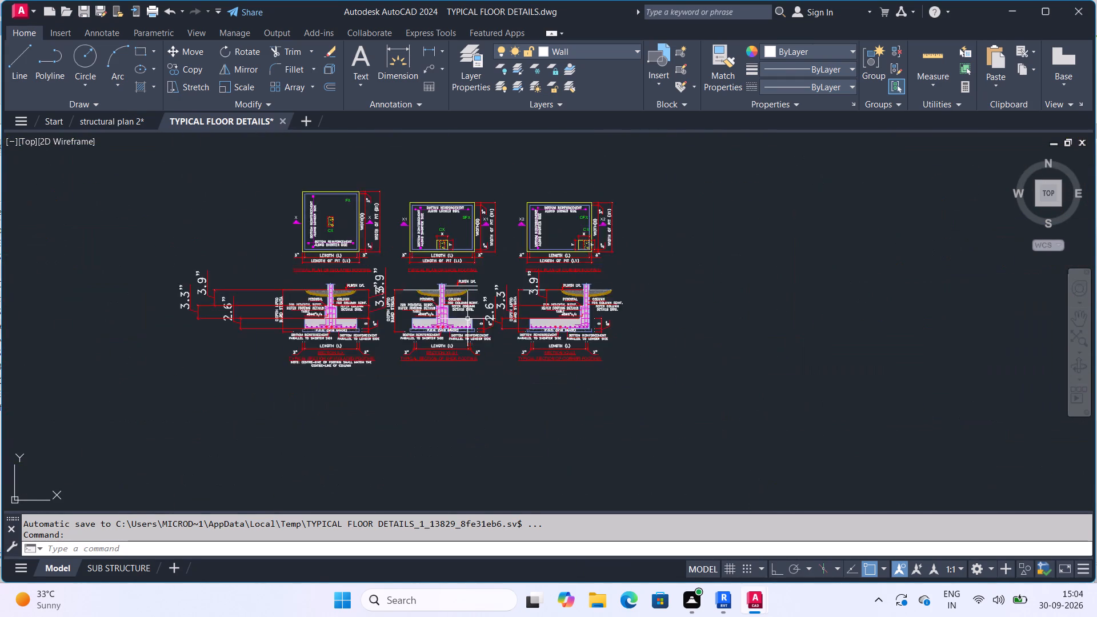
Re-examine the combined footing at grids 3 and 4 and the placement of its two columns.
scroll(469, 319, "down", 2)
middle_click_drag(634, 313, 353, 350)
scroll(698, 284, "up", 3)
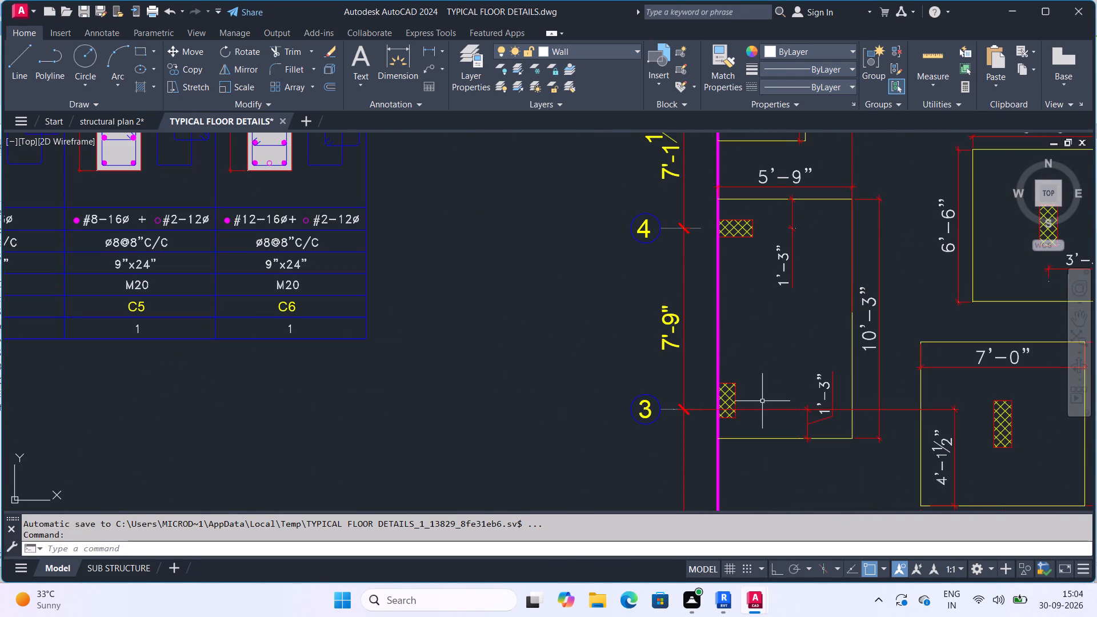
middle_click_drag(772, 408, 716, 392)
scroll(697, 384, "down", 1)
middle_click_drag(708, 365, 692, 375)
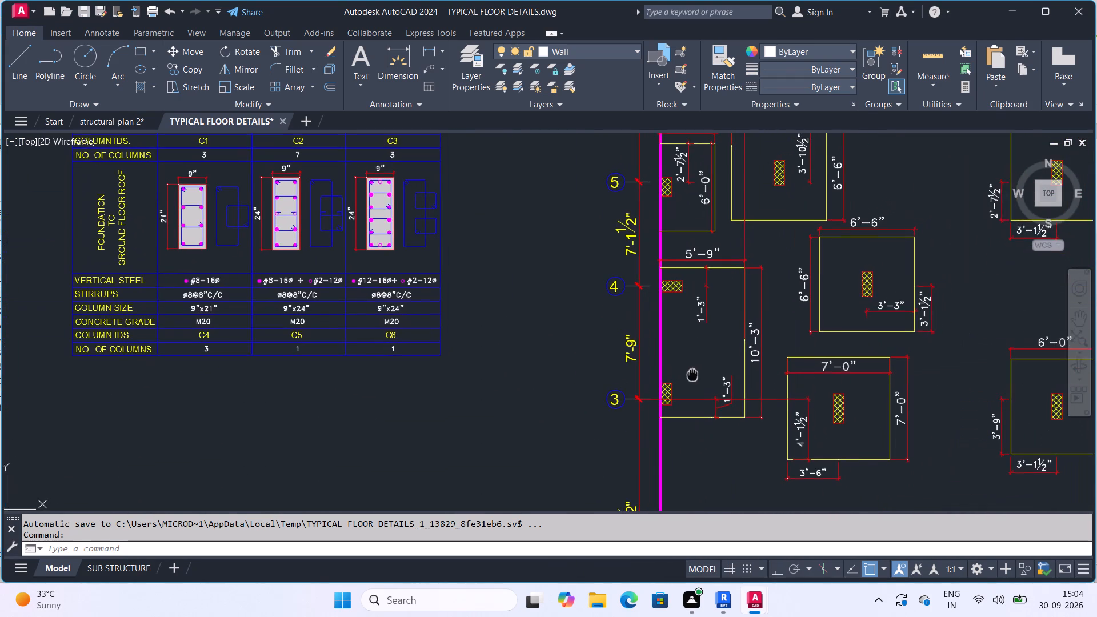
scroll(685, 402, "up", 2)
scroll(643, 395, "down", 2)
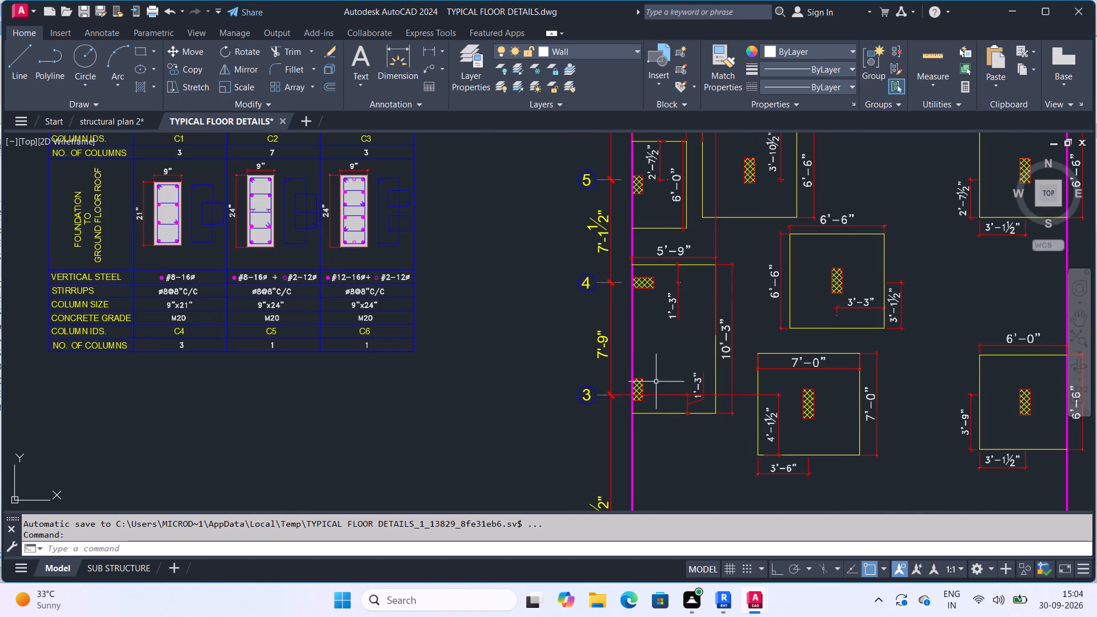
scroll(647, 394, "up", 1)
middle_click_drag(647, 394, 676, 370)
Check the footing sizes, footing types and pedestal X and Y sizes in the isolated footing schedule.
scroll(676, 370, "down", 2)
middle_click_drag(474, 319, 739, 320)
scroll(735, 323, "up", 1)
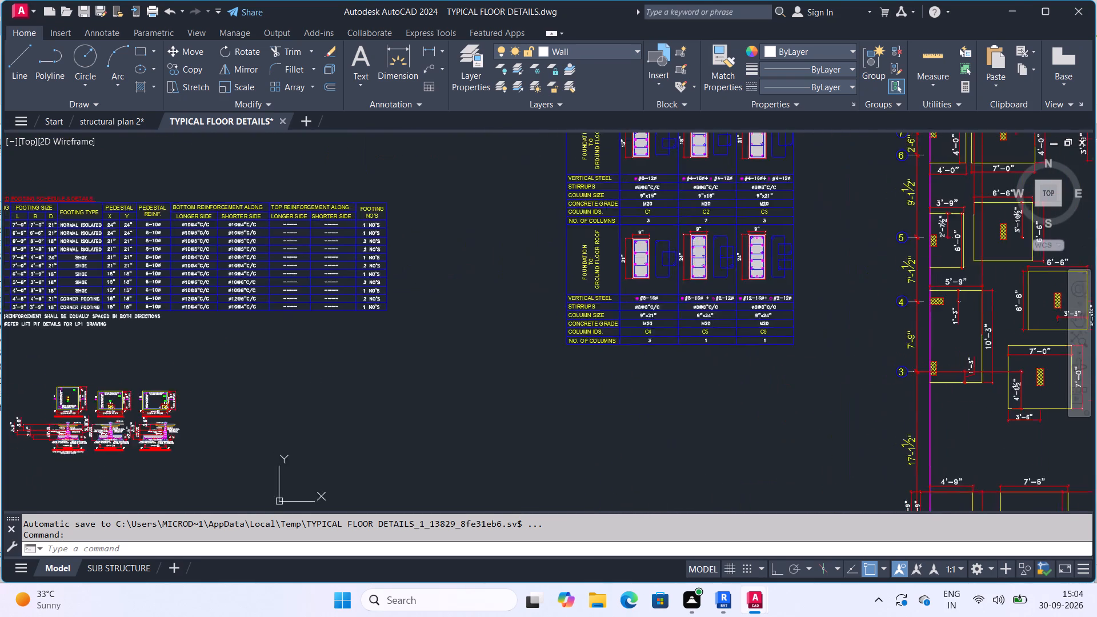
scroll(545, 341, "down", 2)
scroll(322, 385, "up", 1)
middle_click_drag(322, 385, 539, 357)
scroll(367, 388, "up", 3)
scroll(371, 392, "down", 3)
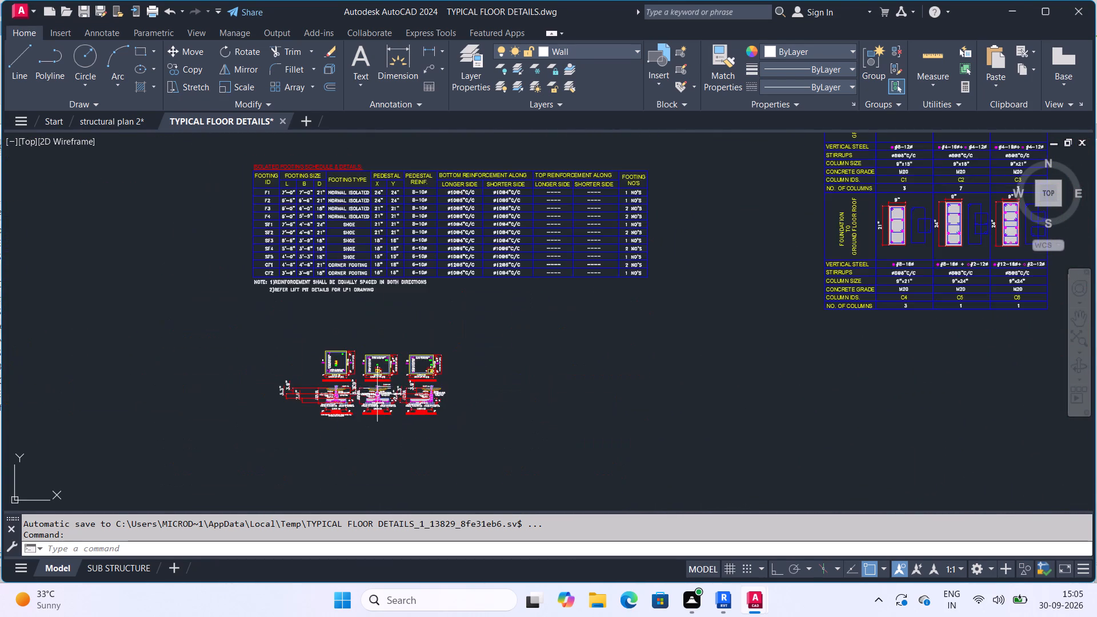
scroll(377, 258, "up", 3)
middle_click_drag(384, 251, 443, 359)
middle_click(443, 359)
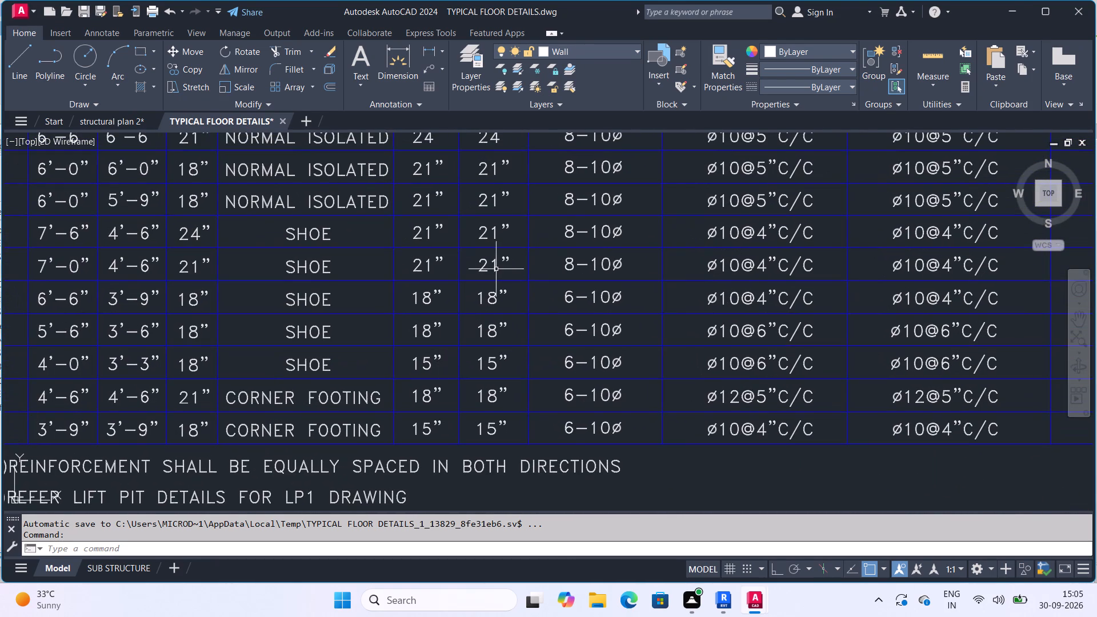
scroll(457, 312, "down", 2)
scroll(454, 253, "up", 2)
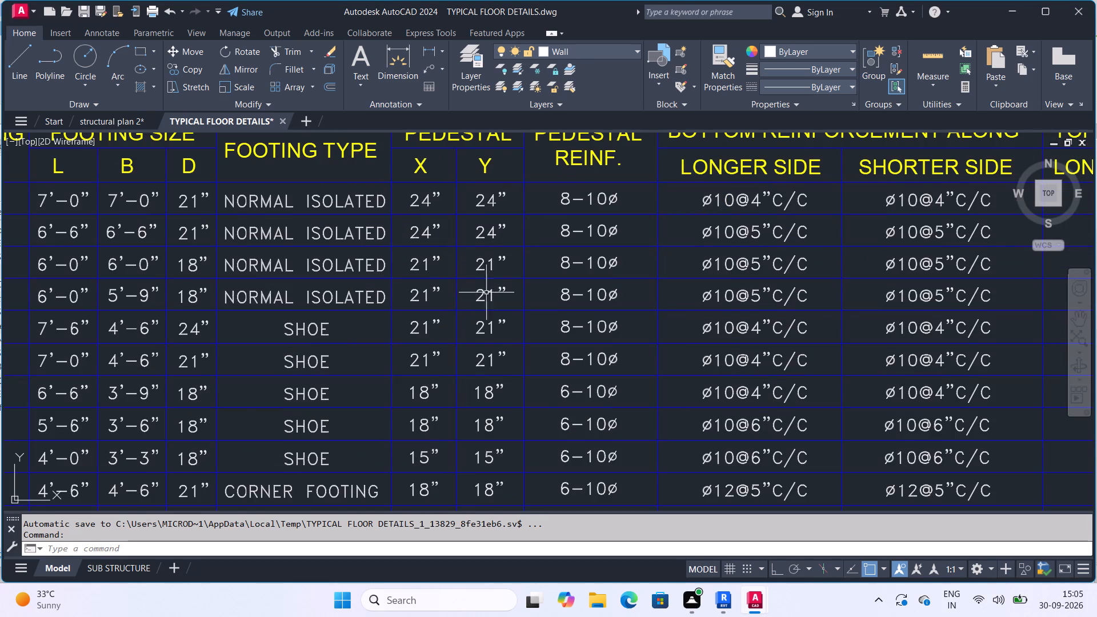
scroll(499, 343, "down", 1)
middle_click_drag(499, 390, 491, 342)
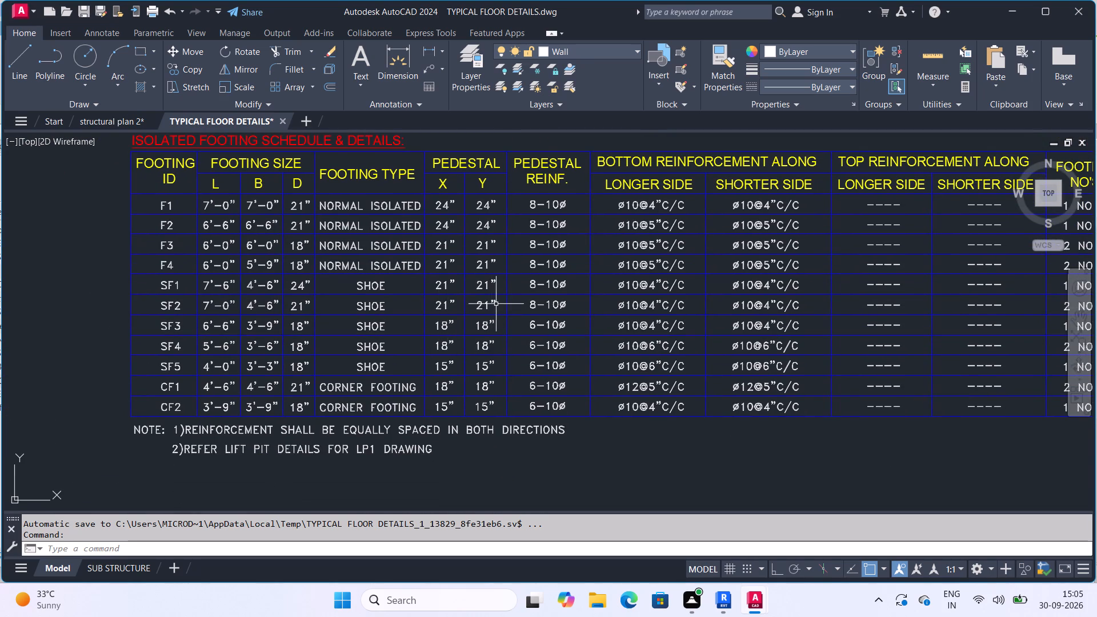
scroll(450, 298, "up", 2)
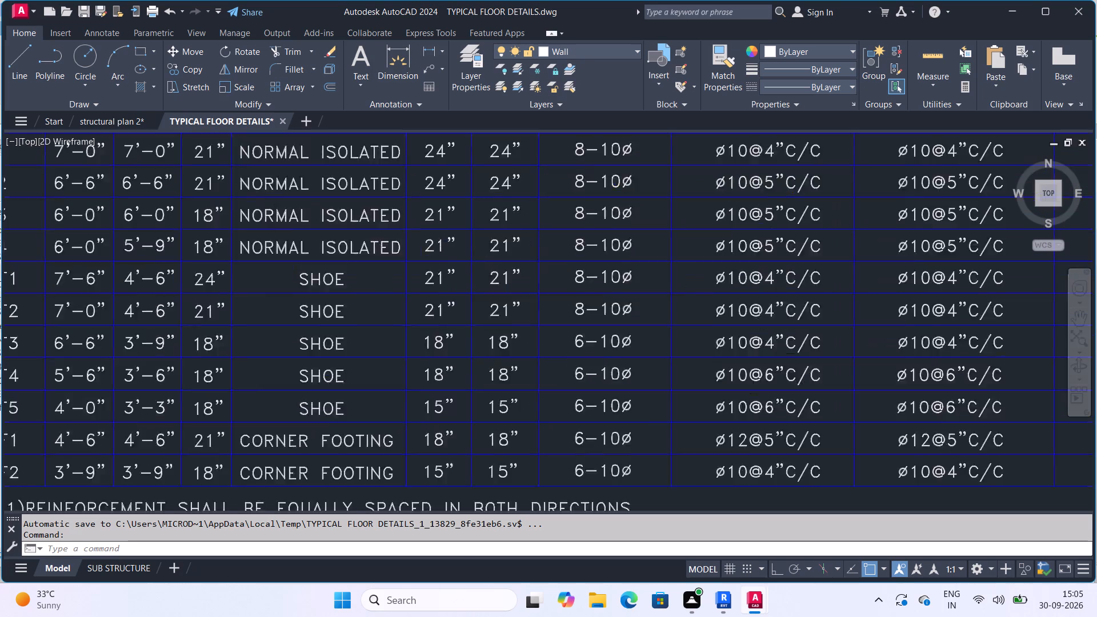
scroll(431, 281, "down", 1)
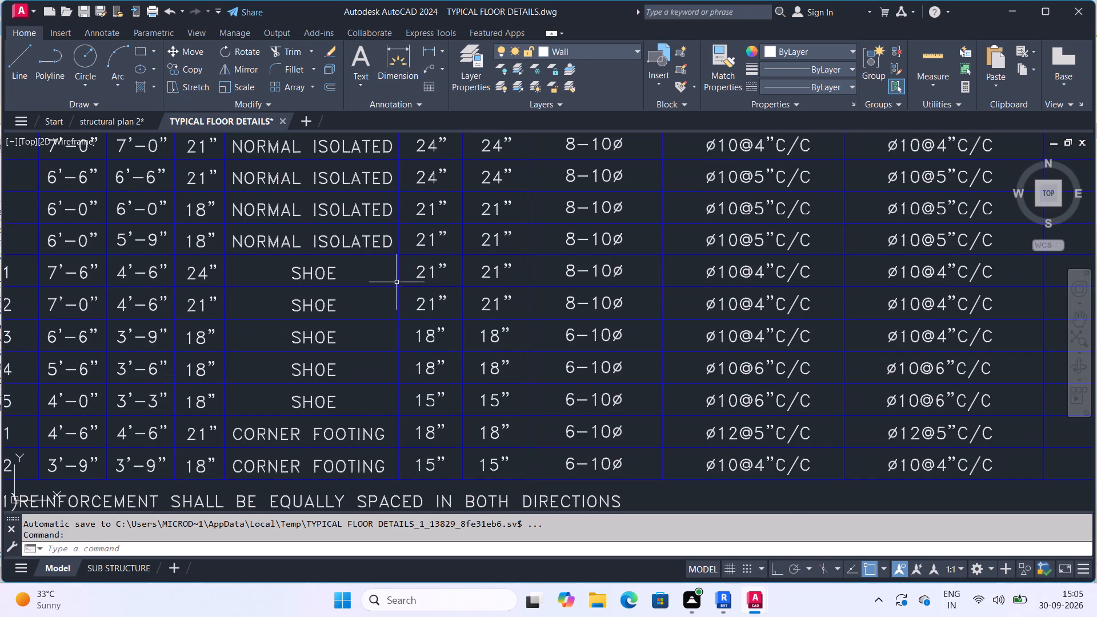
middle_click_drag(446, 259, 463, 315)
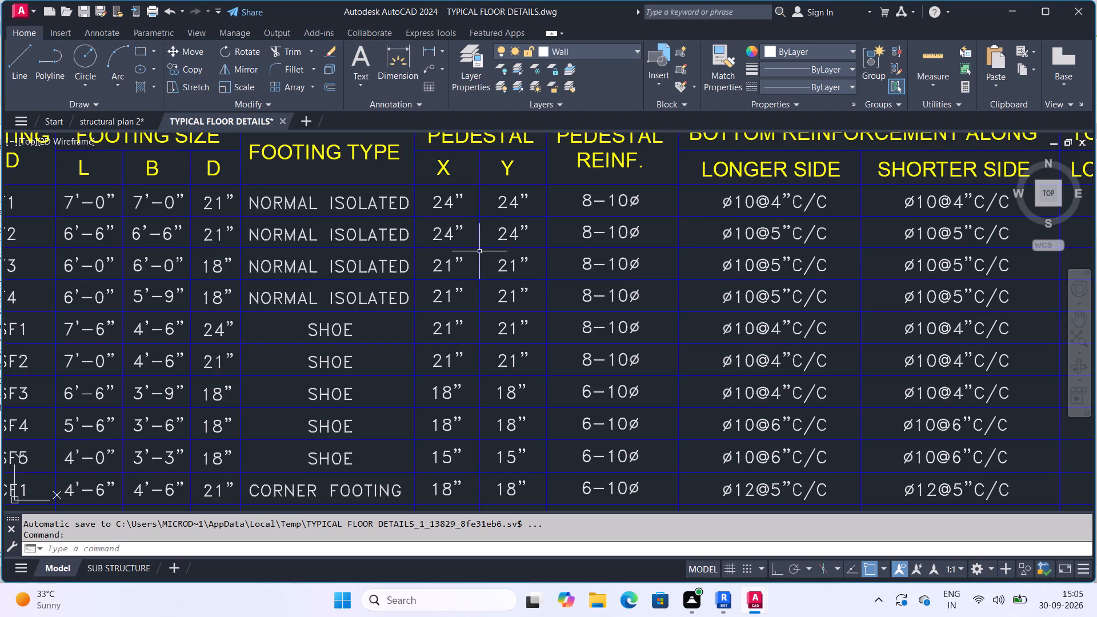
Examine the pedestal and column arrangement in the typical section of the shoe footing against the neighbouring sections.
scroll(479, 251, "down", 1)
middle_click_drag(459, 291, 445, 233)
scroll(447, 245, "down", 3)
scroll(462, 320, "up", 3)
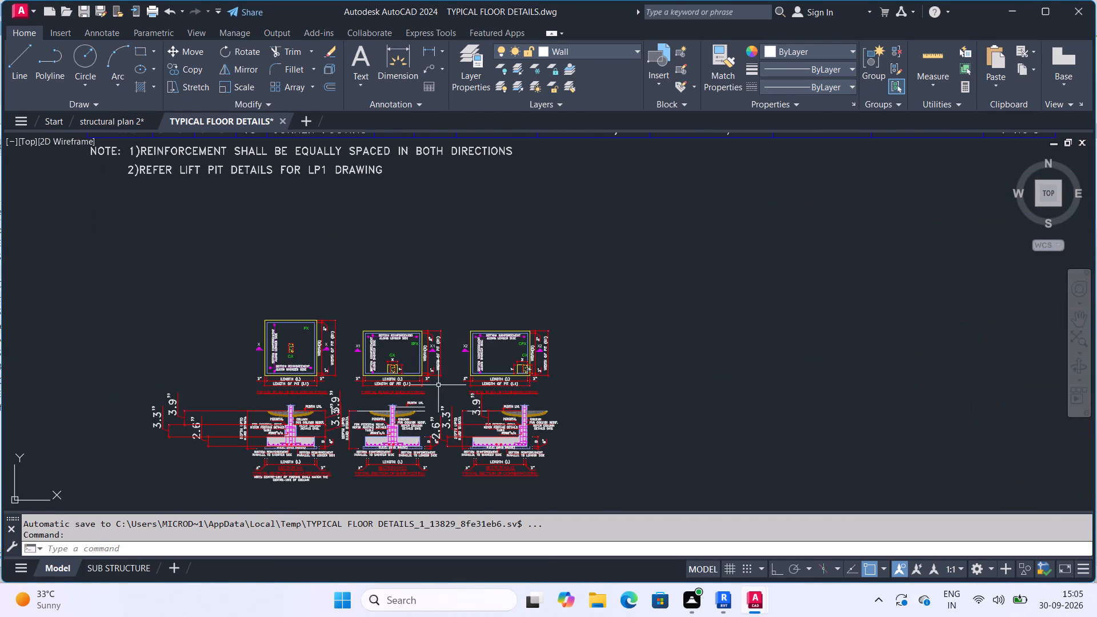
scroll(415, 418, "up", 1)
middle_click_drag(415, 418, 501, 340)
scroll(435, 368, "up", 5)
middle_click_drag(537, 334, 494, 326)
scroll(494, 326, "up", 1)
scroll(491, 324, "down", 2)
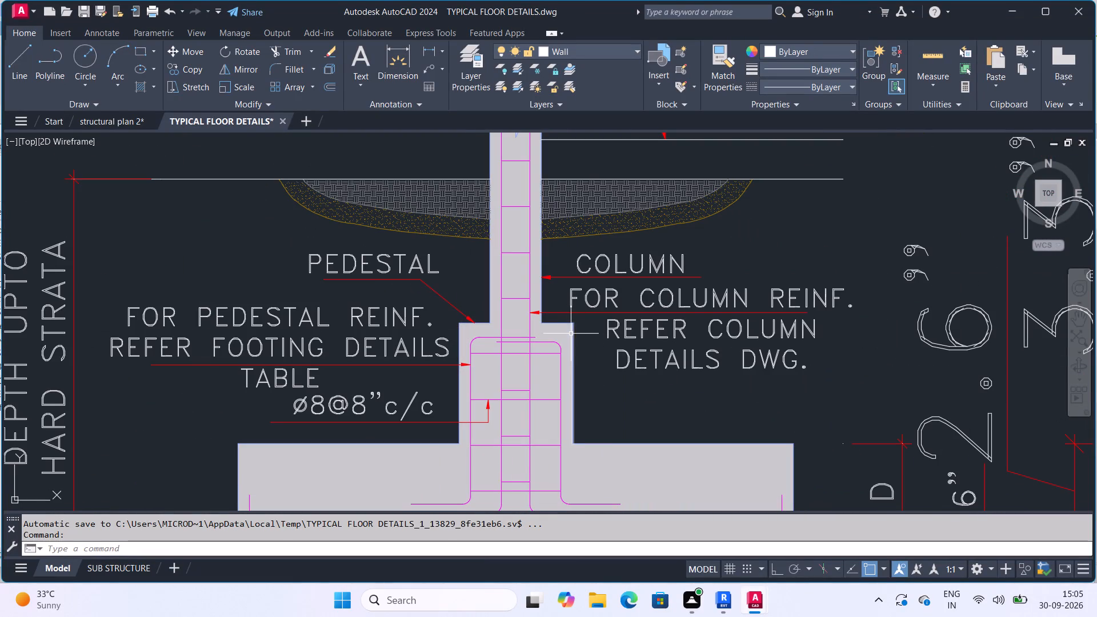
scroll(578, 279, "down", 2)
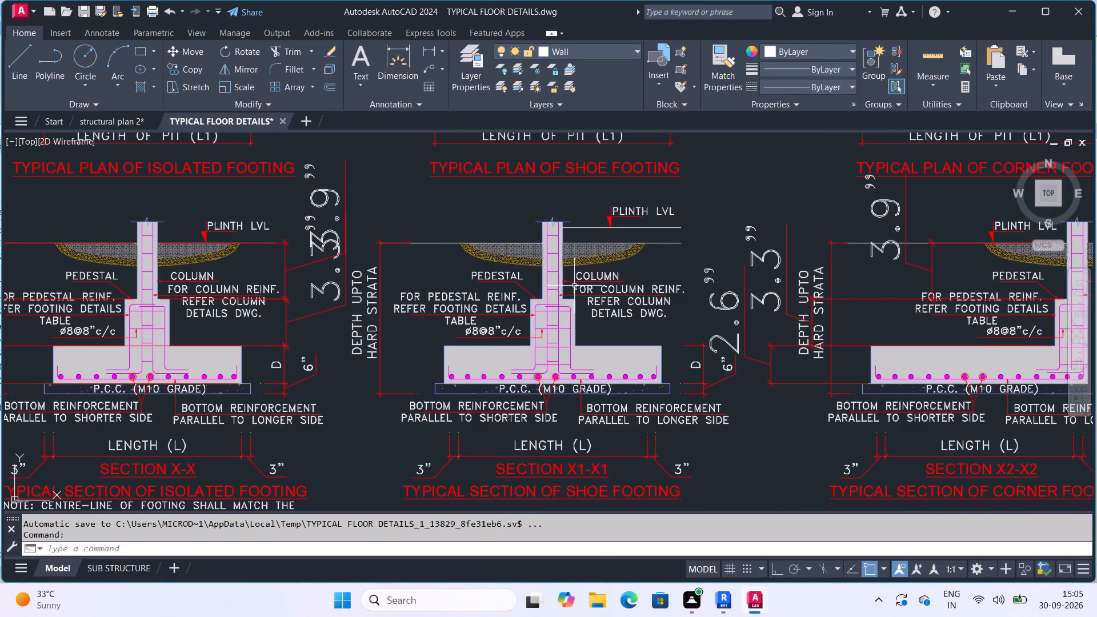
middle_click_drag(570, 289, 548, 305)
scroll(502, 297, "up", 1)
scroll(483, 295, "down", 2)
scroll(594, 356, "up", 1)
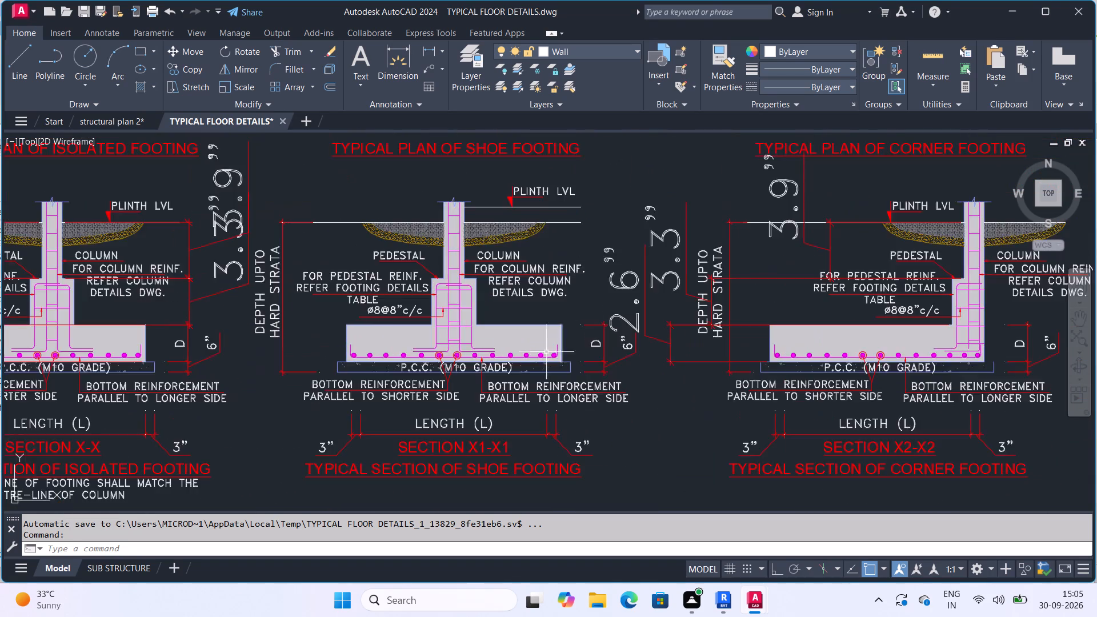
Survey the other model-space drawings, from the floor plans and footing layouts across to the beam and slab plans.
scroll(483, 335, "down", 2)
scroll(404, 242, "down", 7)
scroll(557, 243, "up", 4)
middle_click_drag(462, 246, 641, 241)
scroll(447, 283, "down", 2)
middle_click_drag(450, 285, 600, 423)
scroll(599, 423, "up", 1)
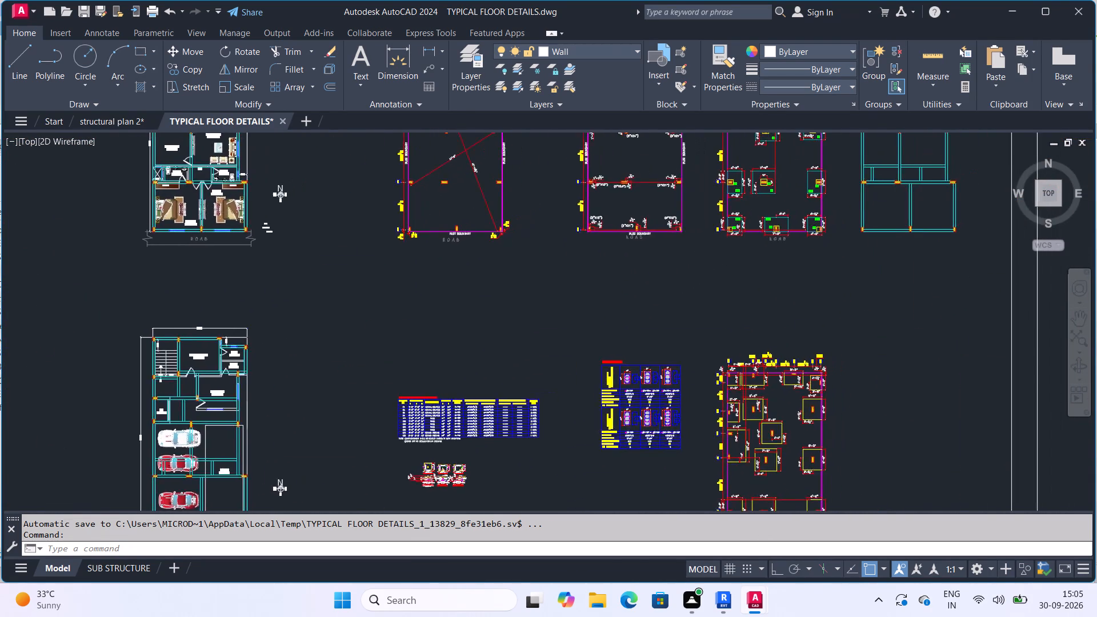
scroll(570, 390, "down", 2)
scroll(690, 271, "up", 2)
scroll(640, 226, "up", 3)
middle_click_drag(583, 233, 595, 283)
scroll(595, 283, "up", 1)
scroll(494, 233, "down", 7)
middle_click_drag(780, 336, 710, 338)
scroll(710, 338, "up", 1)
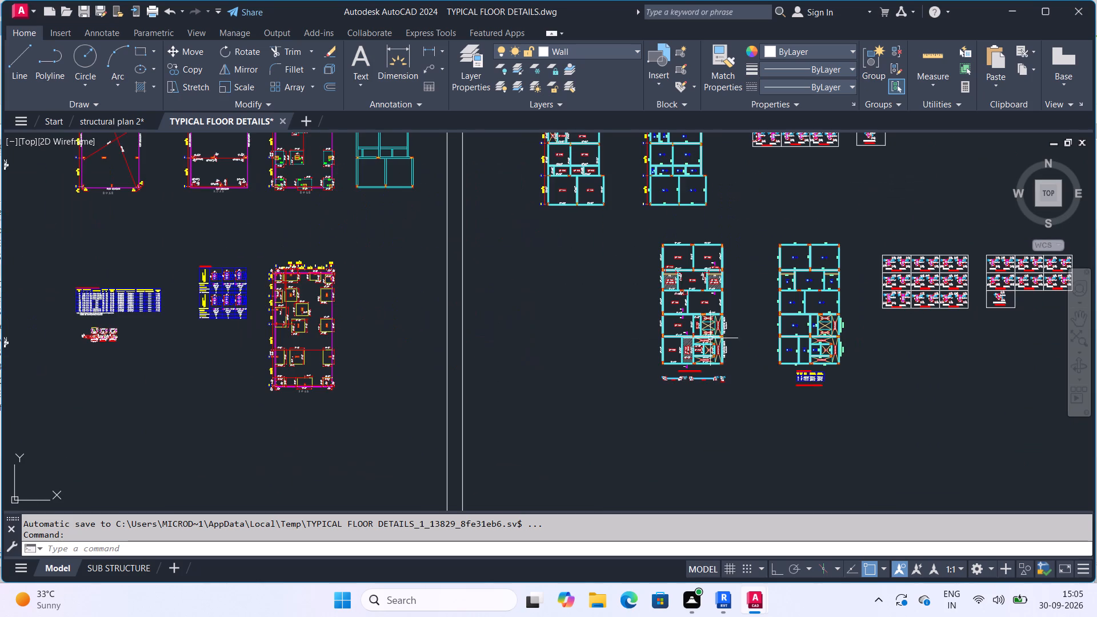
Open the SUB STRUCTURE layout and view the typical plans and sections on the footing details sheet.
left_click(116, 570)
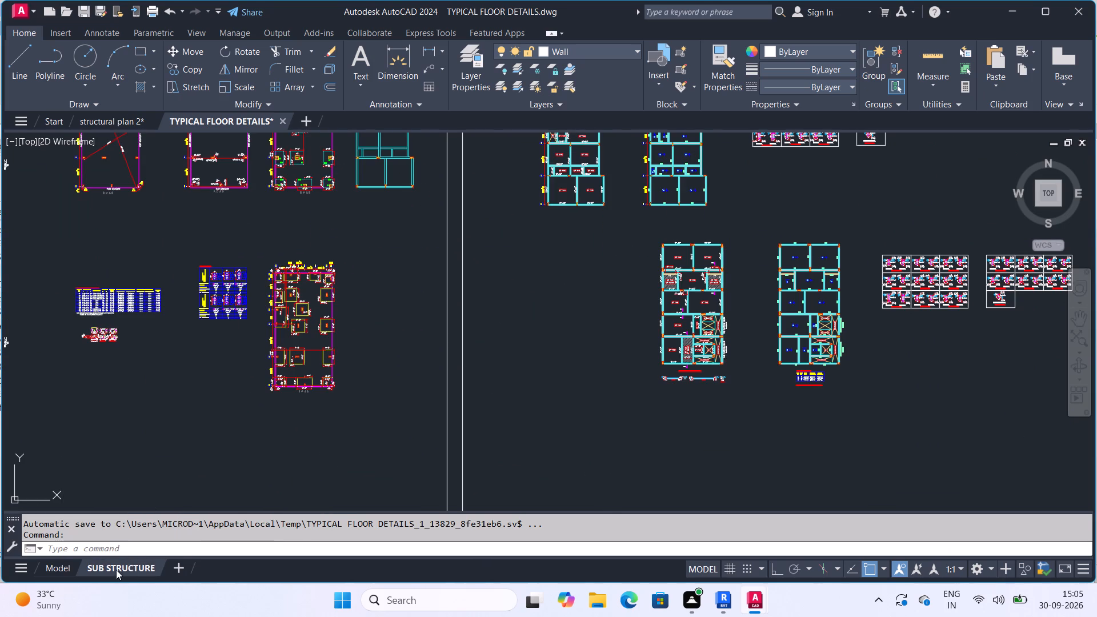
scroll(513, 334, "down", 9)
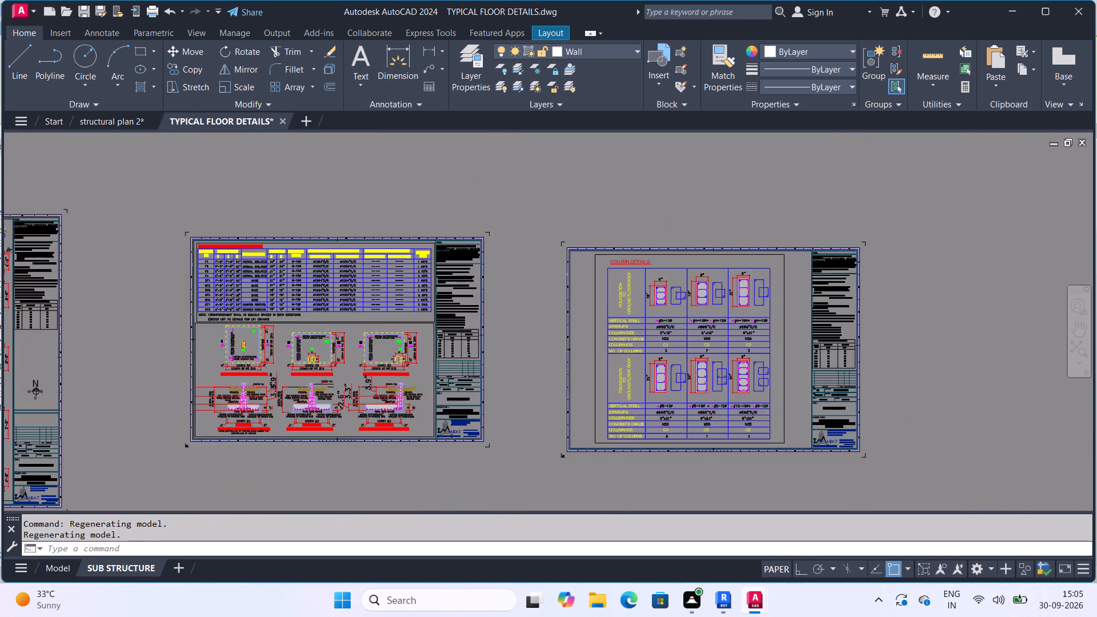
scroll(619, 364, "up", 1)
scroll(445, 359, "up", 1)
middle_click_drag(445, 359, 780, 342)
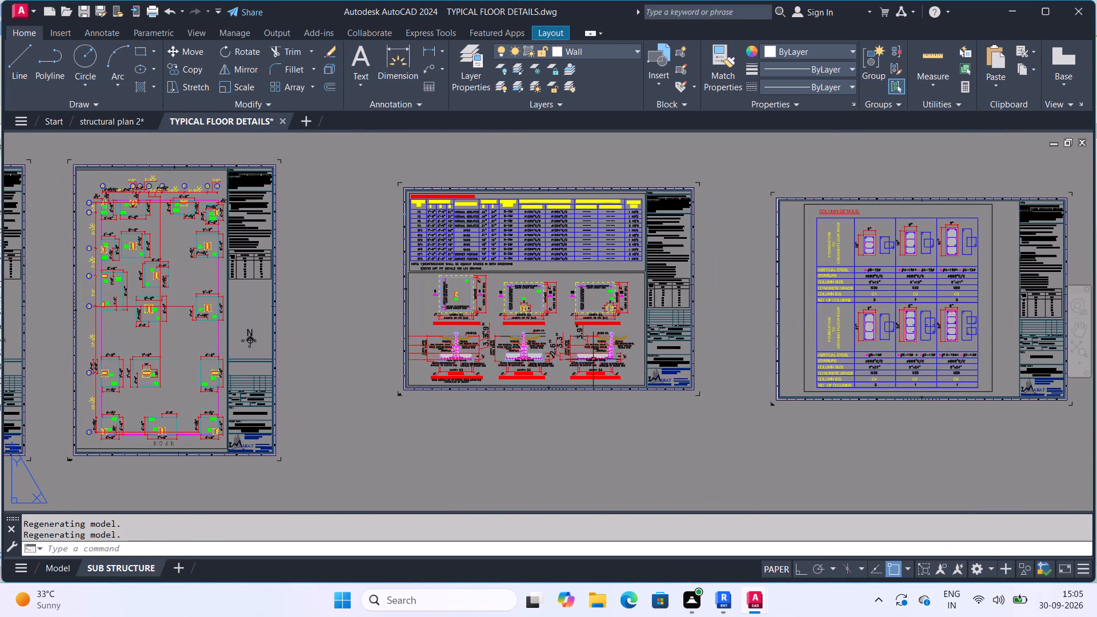
scroll(538, 310, "up", 2)
middle_click_drag(722, 320, 620, 262)
scroll(663, 259, "up", 1)
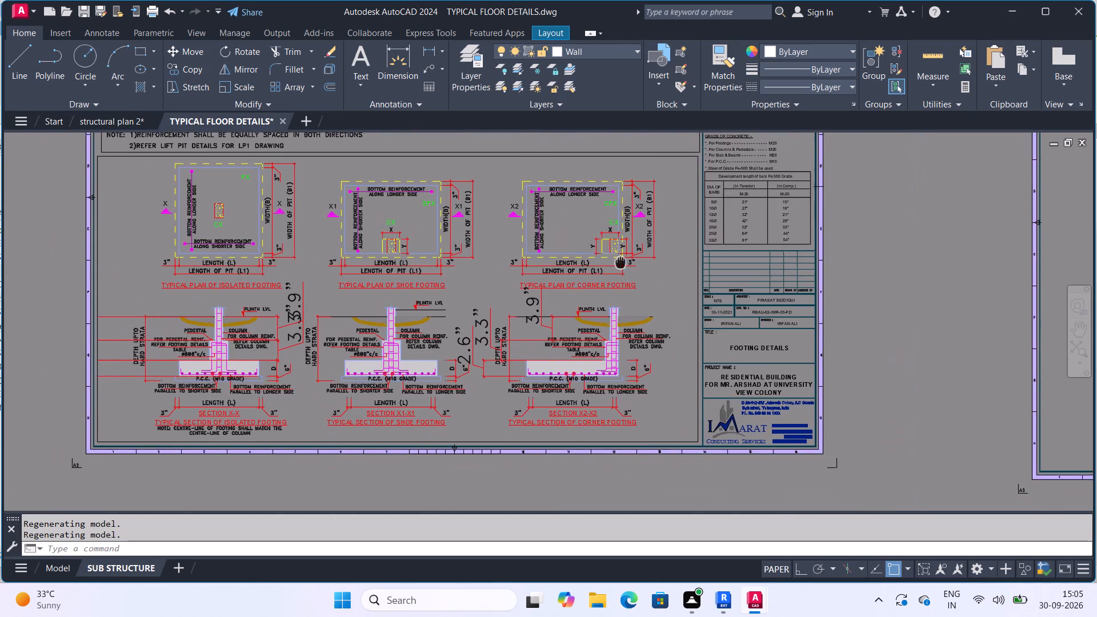
Review the excavation plan, column centreline layout and column footing layout sheets.
scroll(739, 278, "down", 4)
scroll(446, 281, "up", 1)
middle_click_drag(446, 281, 615, 269)
scroll(615, 269, "up", 1)
middle_click_drag(312, 266, 700, 268)
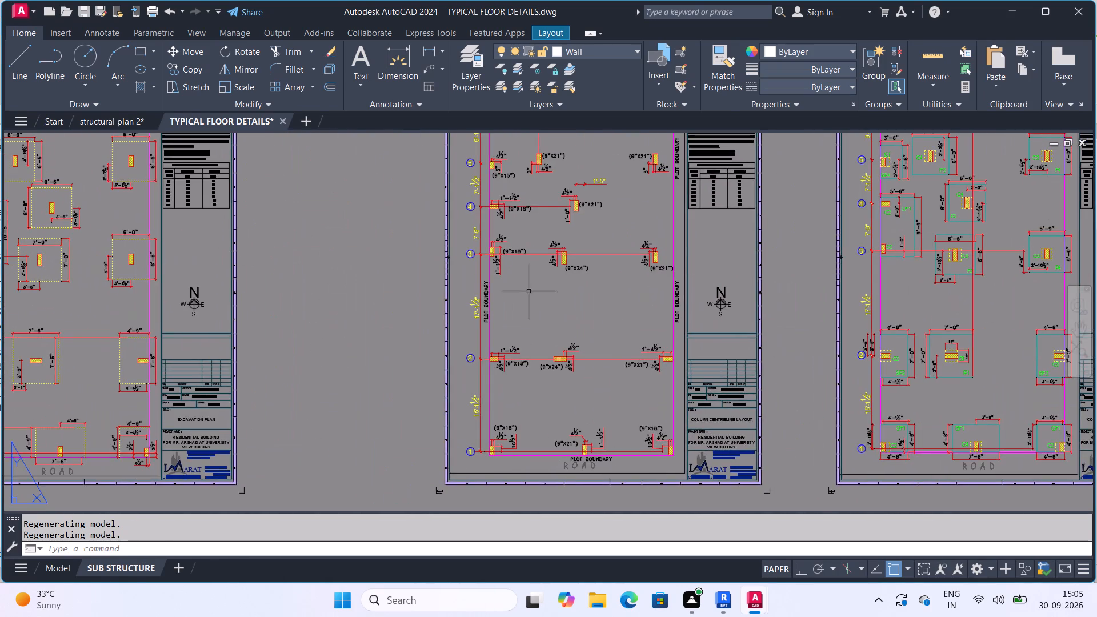
scroll(203, 294, "up", 3)
scroll(315, 262, "down", 4)
middle_click_drag(191, 280, 330, 255)
scroll(230, 266, "up", 1)
scroll(330, 255, "down", 2)
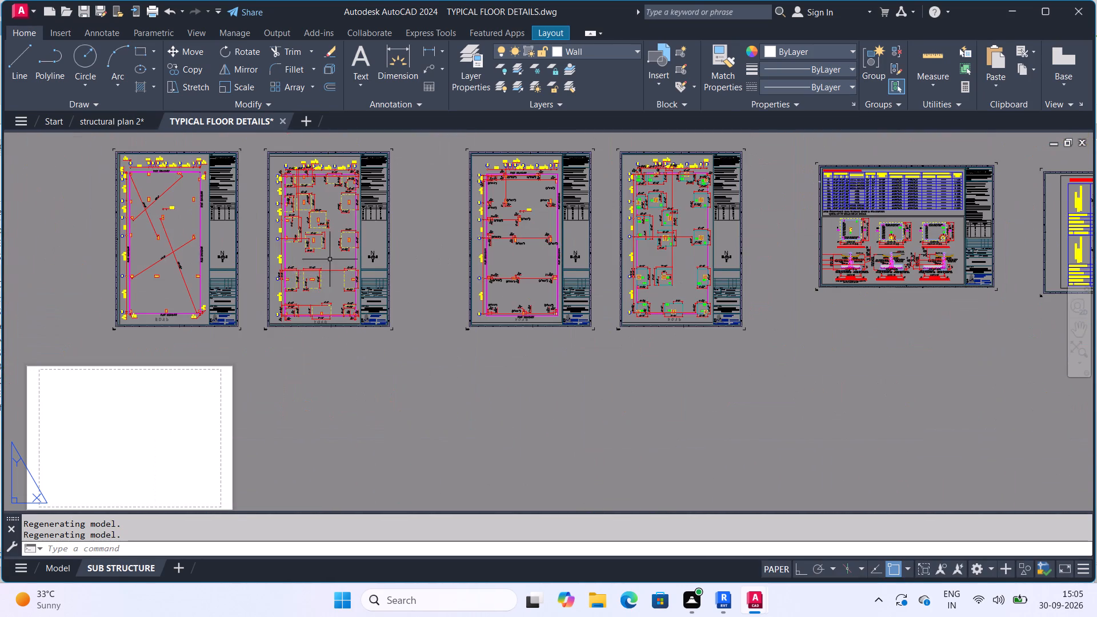
middle_click_drag(234, 293, 381, 206)
scroll(291, 230, "down", 1)
scroll(563, 207, "up", 3)
middle_click_drag(588, 216, 529, 258)
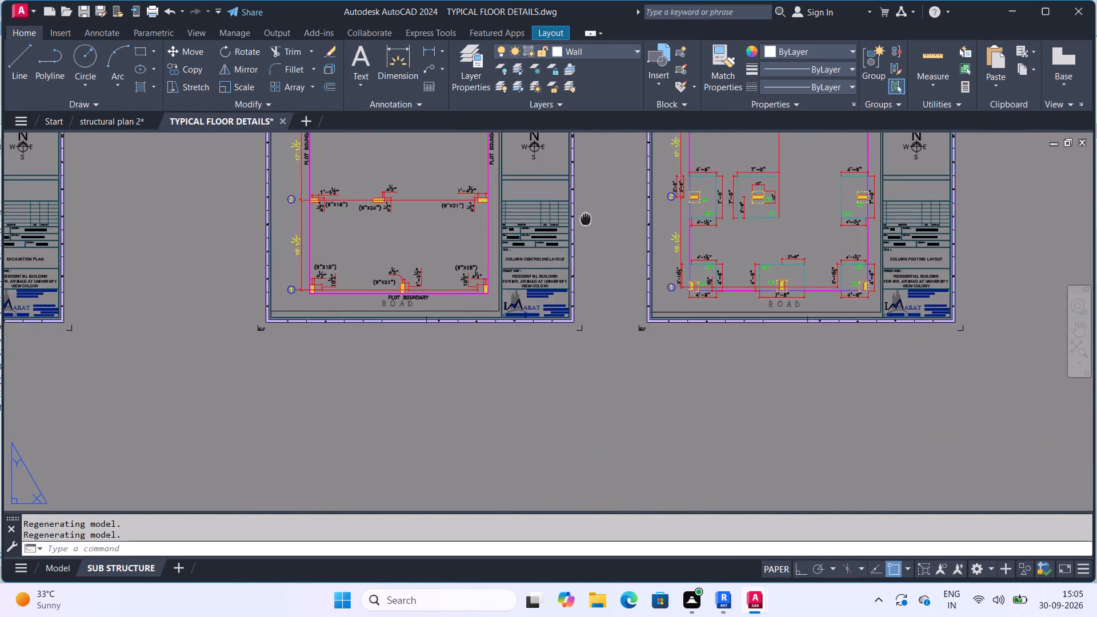
middle_click_drag(529, 258, 435, 294)
scroll(632, 305, "up", 2)
middle_click_drag(631, 294, 533, 278)
middle_click_drag(647, 348, 514, 288)
scroll(514, 291, "up", 1)
scroll(515, 302, "down", 3)
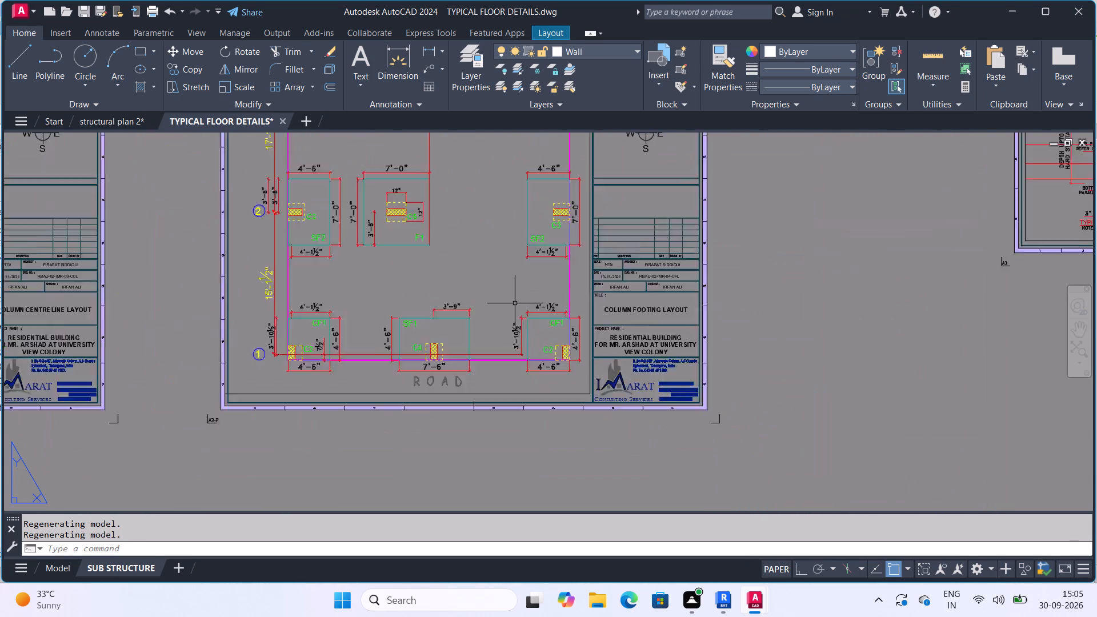
Examine the typical plan of the shoe footing and its pedestal position on the footing details sheet, comparing it with the isolated and corner footings.
middle_click_drag(643, 255, 431, 367)
scroll(713, 286, "up", 3)
middle_click_drag(714, 284, 574, 350)
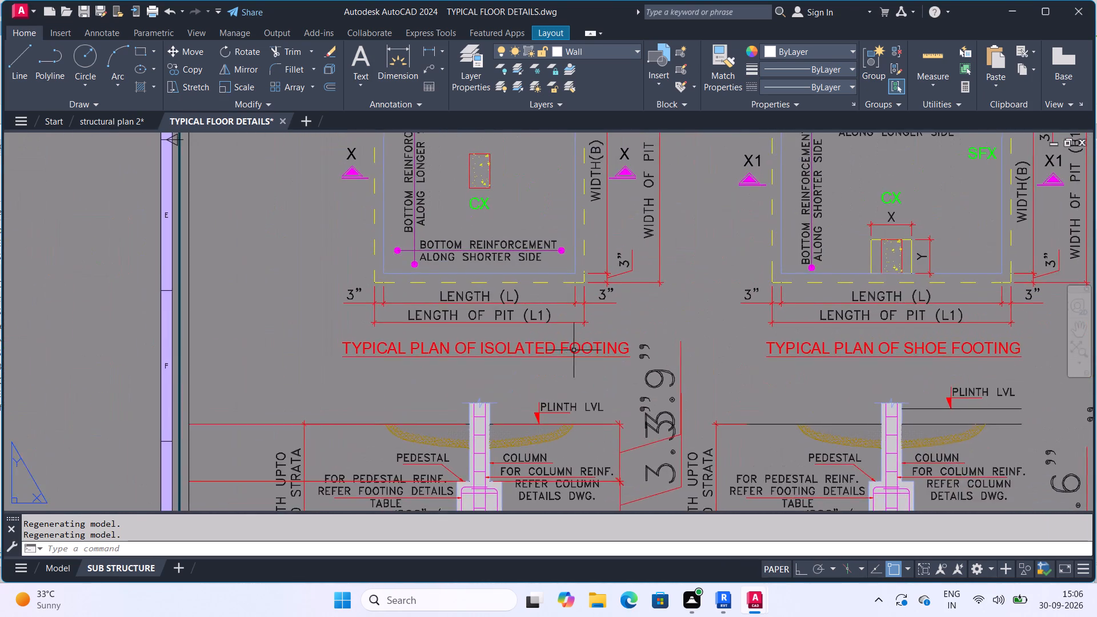
scroll(549, 351, "down", 2)
scroll(695, 324, "up", 2)
middle_click_drag(694, 340, 659, 314)
scroll(694, 340, "up", 1)
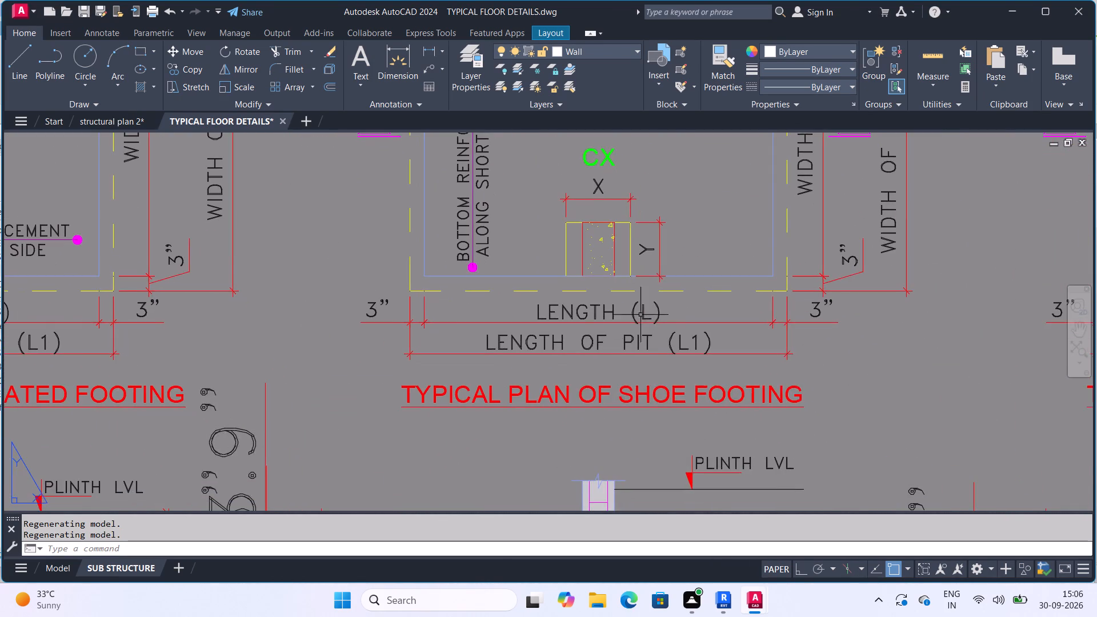
scroll(620, 312, "down", 2)
middle_click_drag(648, 346, 607, 312)
scroll(616, 319, "up", 2)
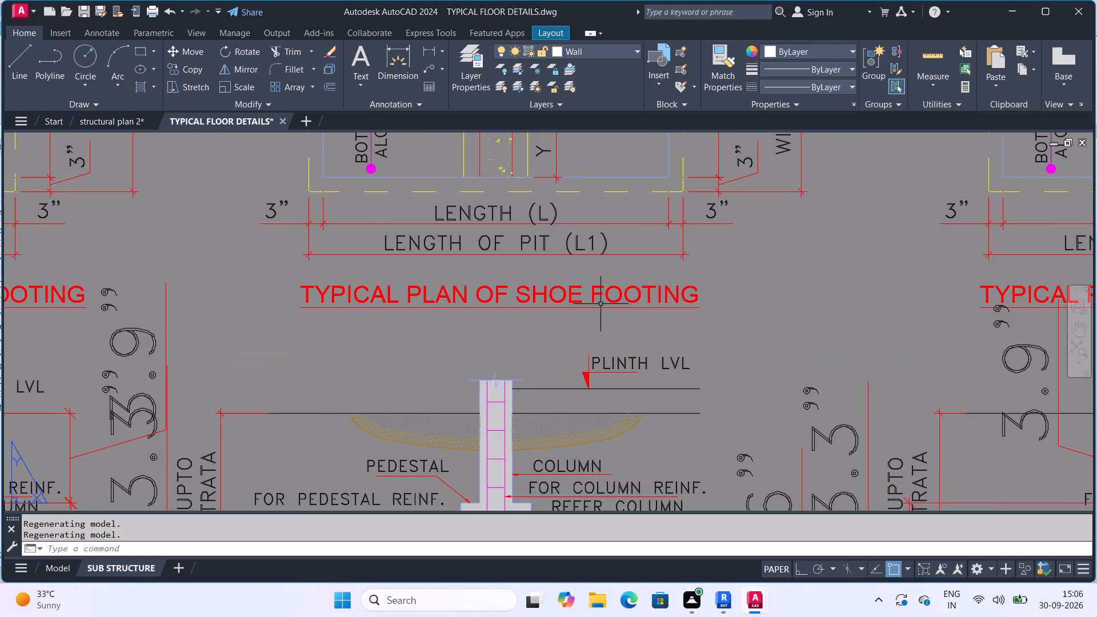
scroll(567, 288, "down", 2)
middle_click_drag(556, 264, 573, 307)
scroll(581, 386, "up", 1)
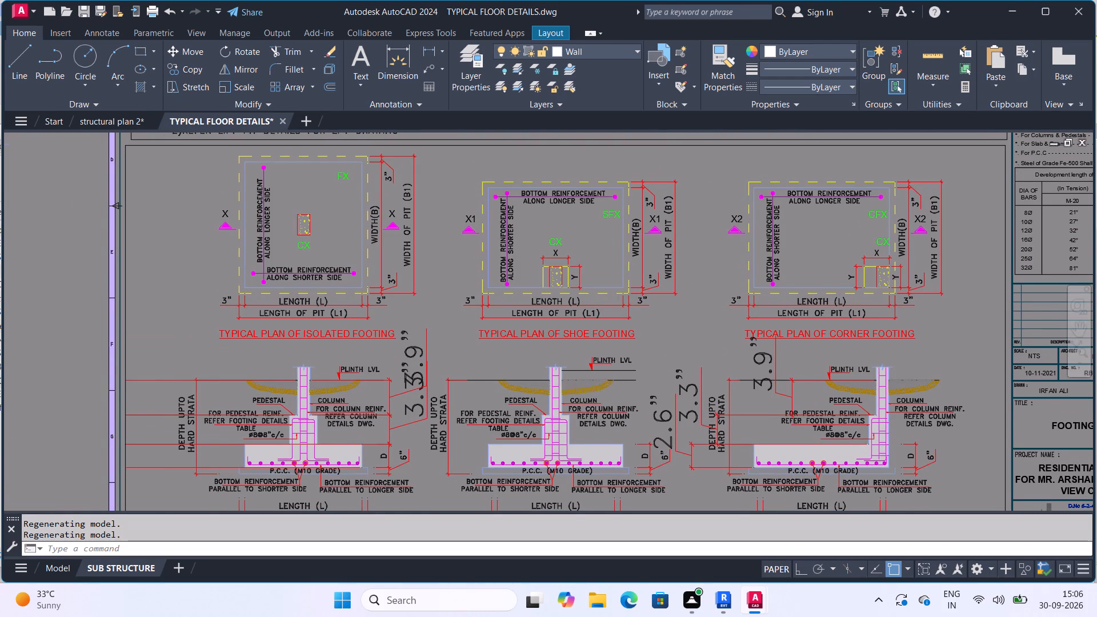
scroll(580, 383, "up", 2)
scroll(595, 345, "down", 5)
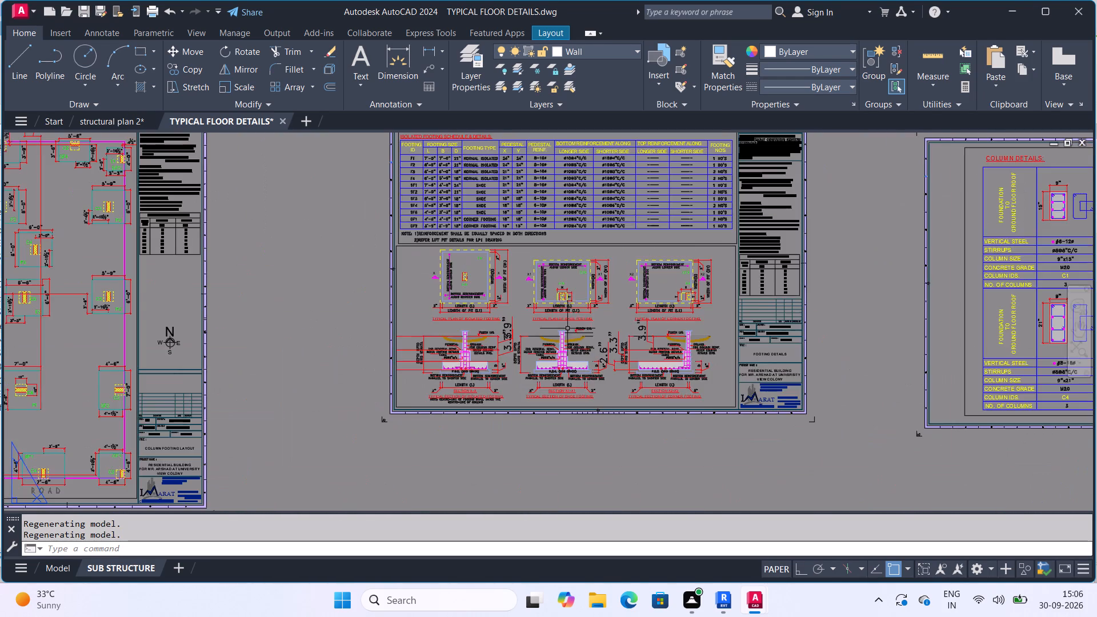
scroll(561, 294, "up", 2)
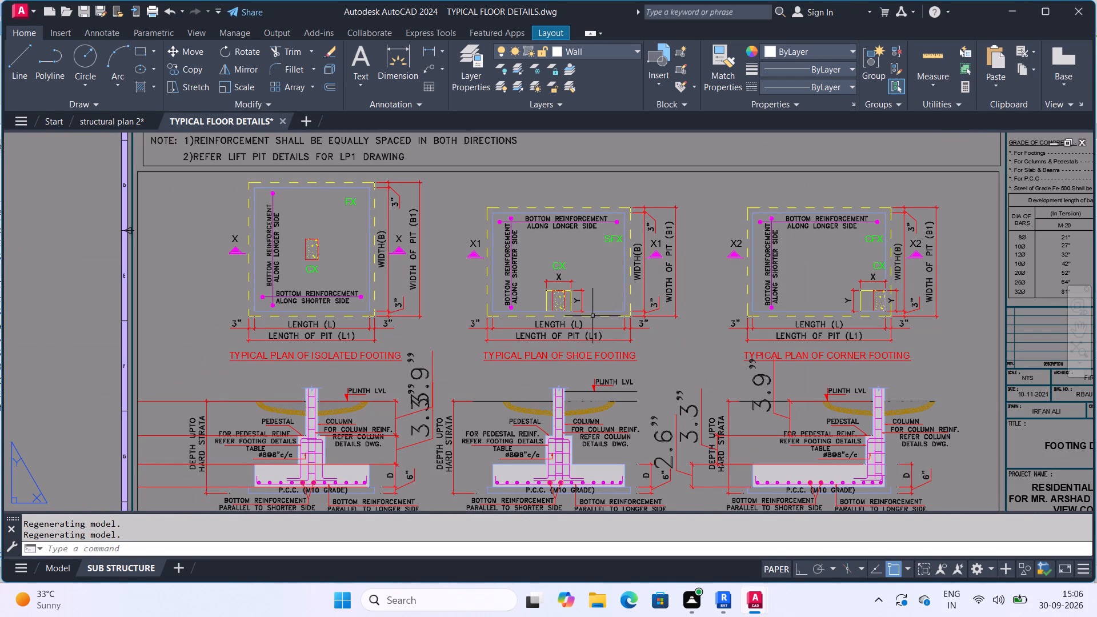
Examine the shoe footing's typical plan and Section X1-X1, from the plinth level and column down through the pedestal to the P.C.C.
scroll(563, 278, "up", 5)
scroll(582, 400, "down", 2)
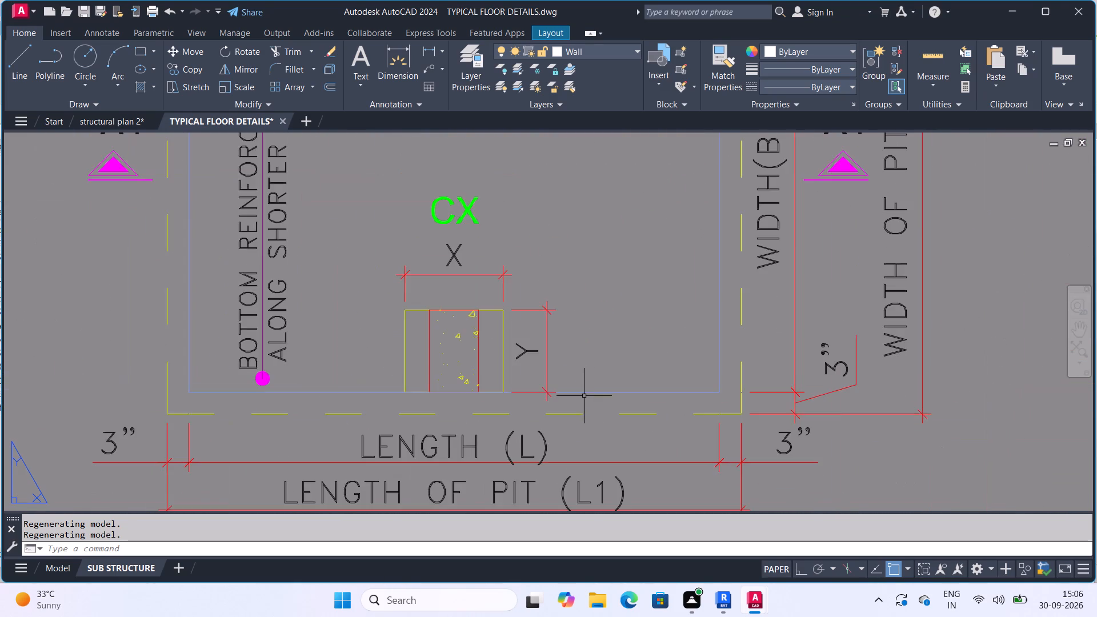
scroll(584, 395, "down", 4)
middle_click_drag(594, 427, 581, 312)
scroll(581, 319, "up", 1)
scroll(590, 376, "up", 3)
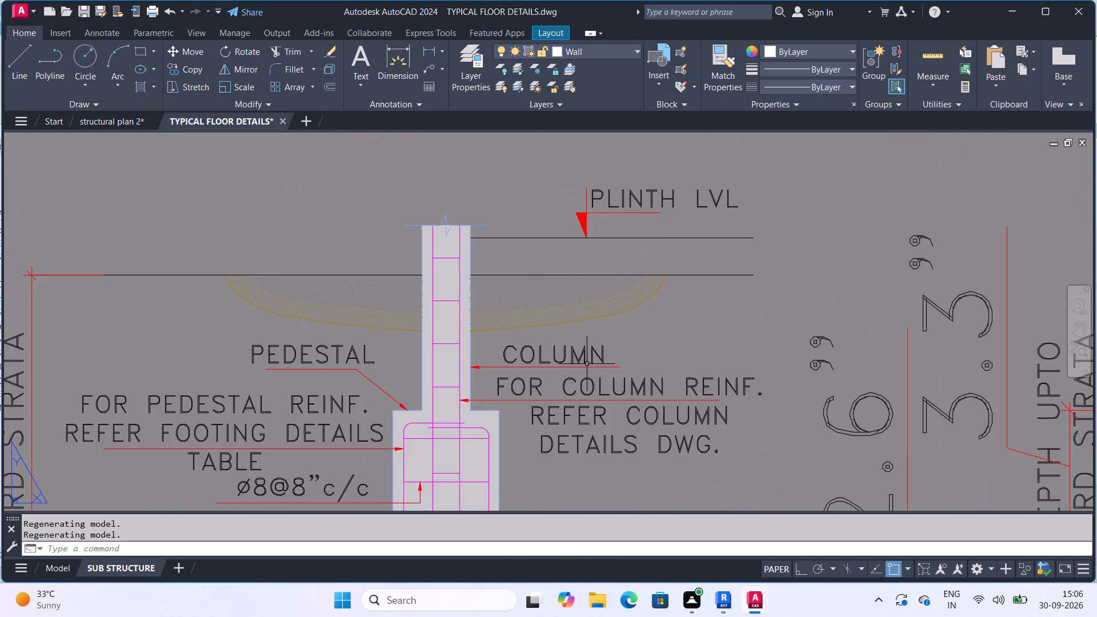
middle_click_drag(587, 358, 598, 372)
scroll(588, 358, "down", 3)
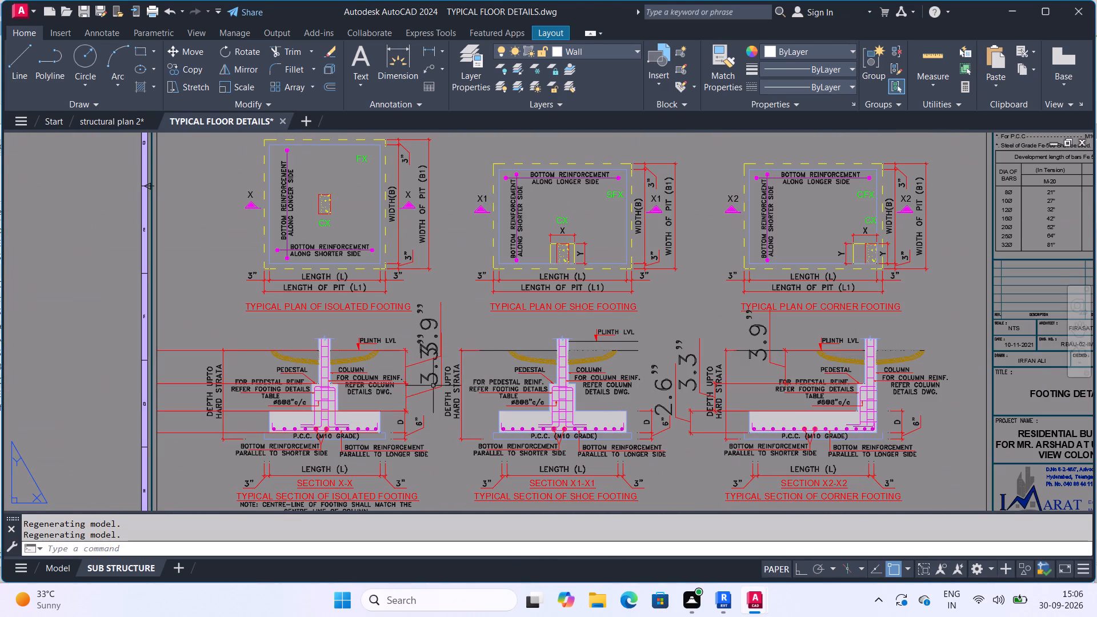
scroll(564, 490, "up", 2)
scroll(538, 452, "down", 1)
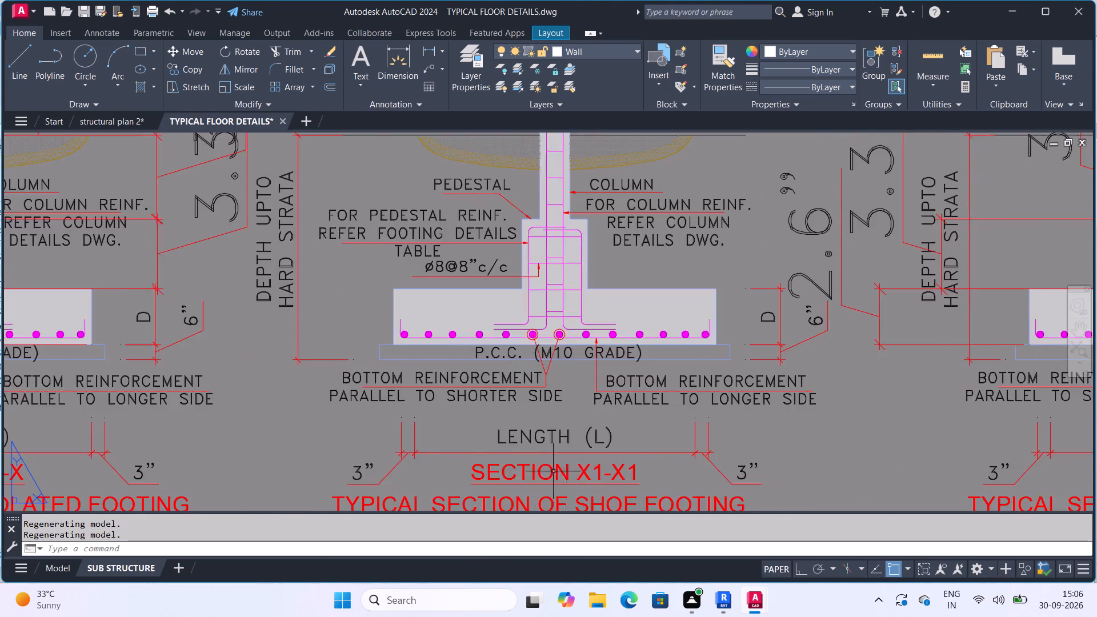
scroll(543, 458, "down", 1)
middle_click_drag(505, 412, 481, 387)
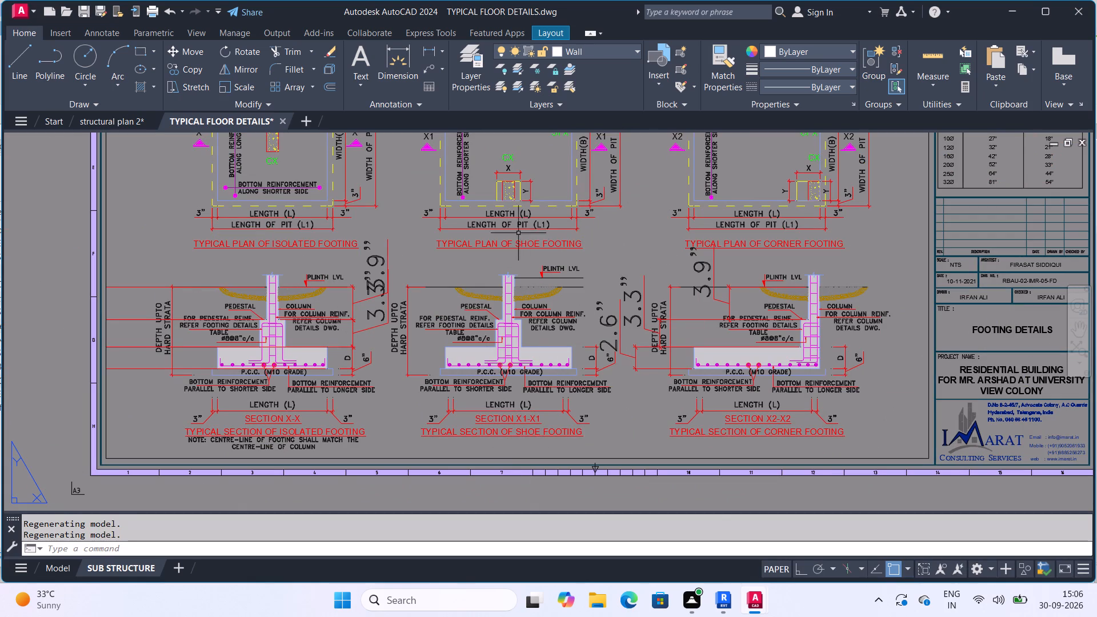
Compare the pedestal and column position in the typical plan of the shoe footing with its typical section below.
scroll(509, 184, "up", 3)
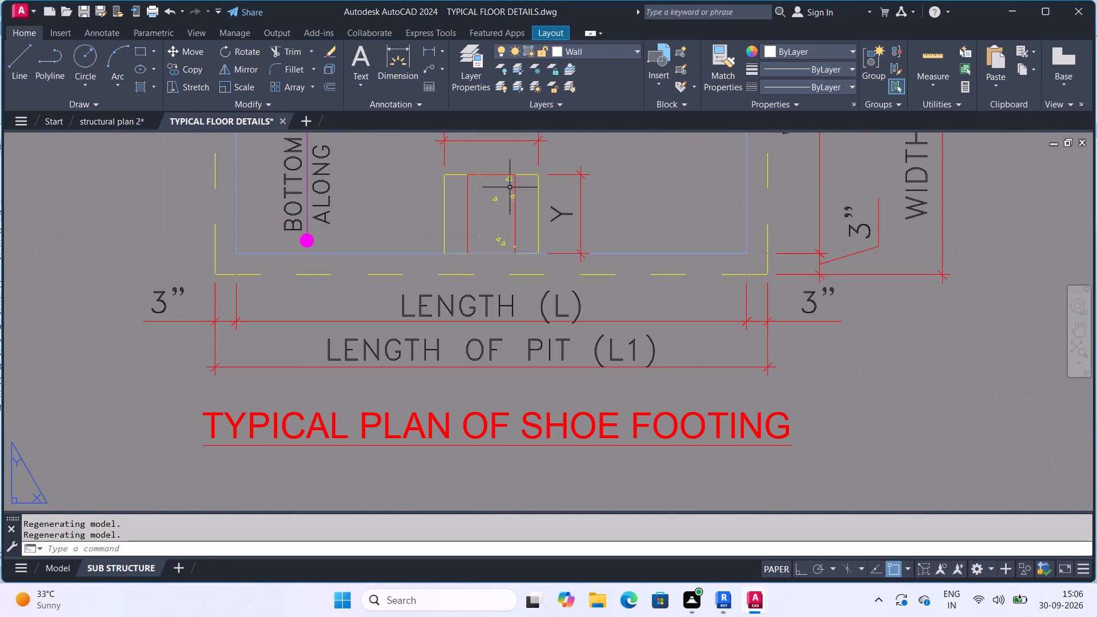
scroll(517, 196, "down", 1)
scroll(530, 316, "down", 2)
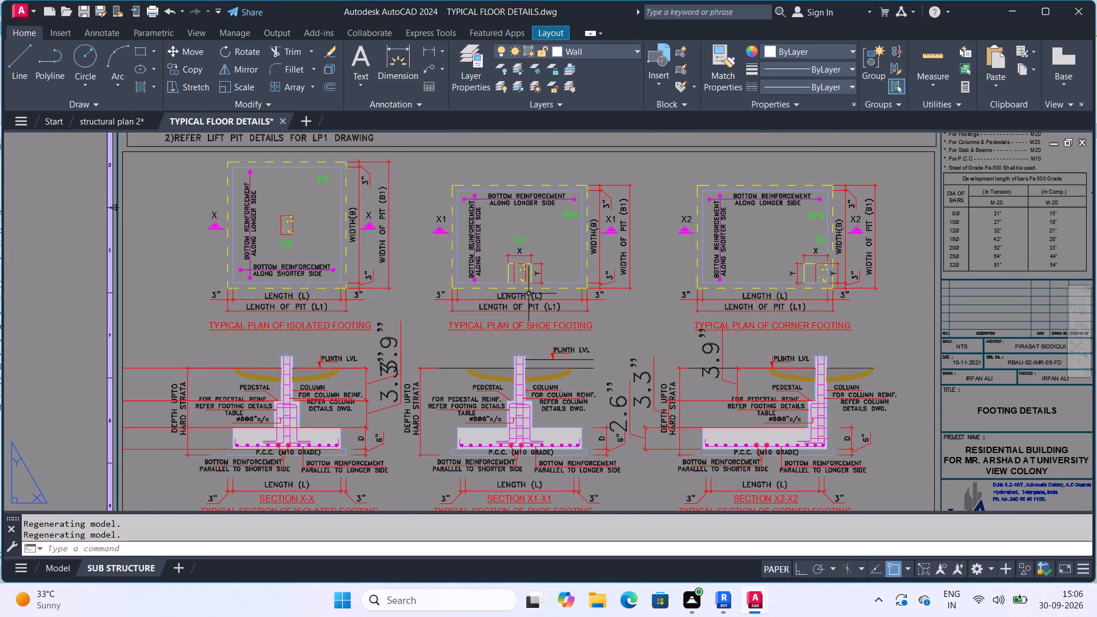
scroll(529, 294, "up", 2)
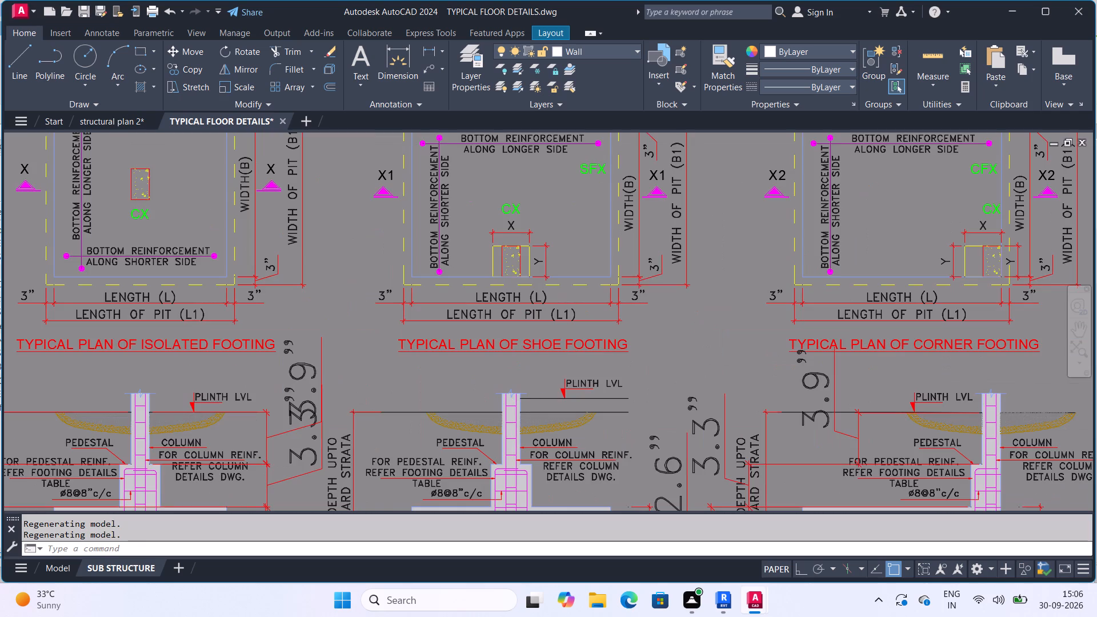
scroll(529, 294, "down", 2)
middle_click_drag(514, 456, 477, 397)
scroll(476, 387, "up", 2)
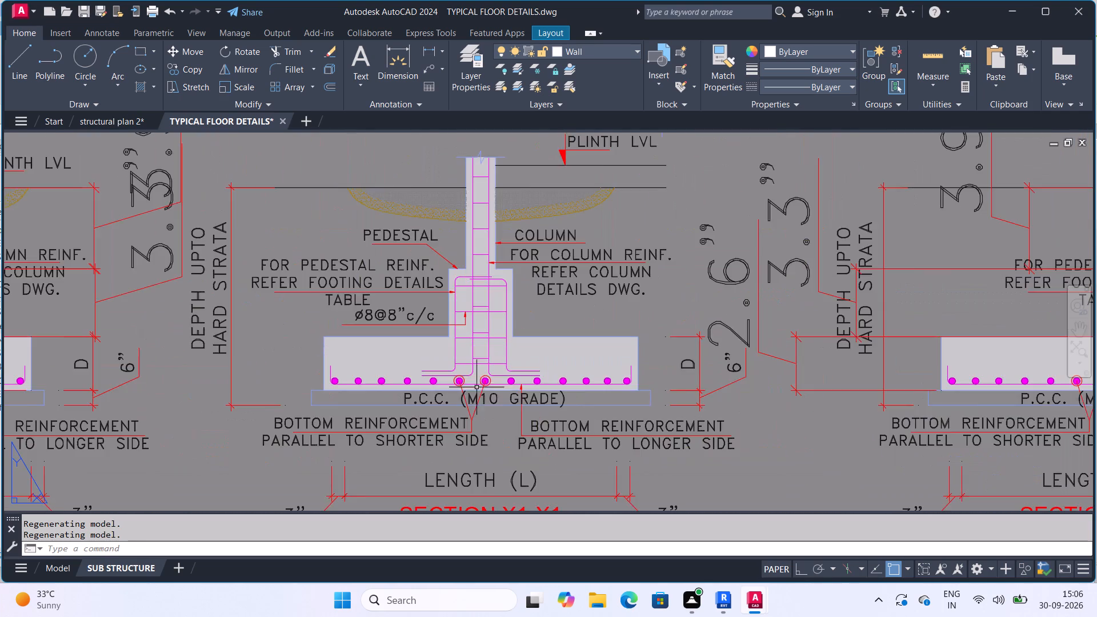
scroll(490, 379, "up", 3)
scroll(490, 379, "down", 6)
scroll(497, 328, "up", 2)
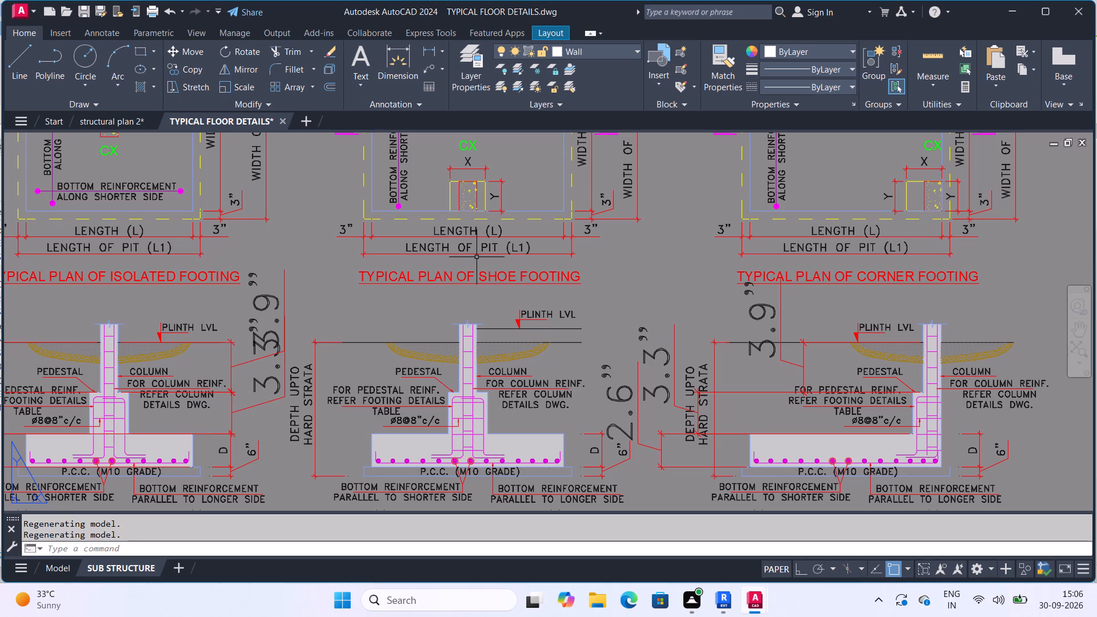
scroll(486, 281, "down", 1)
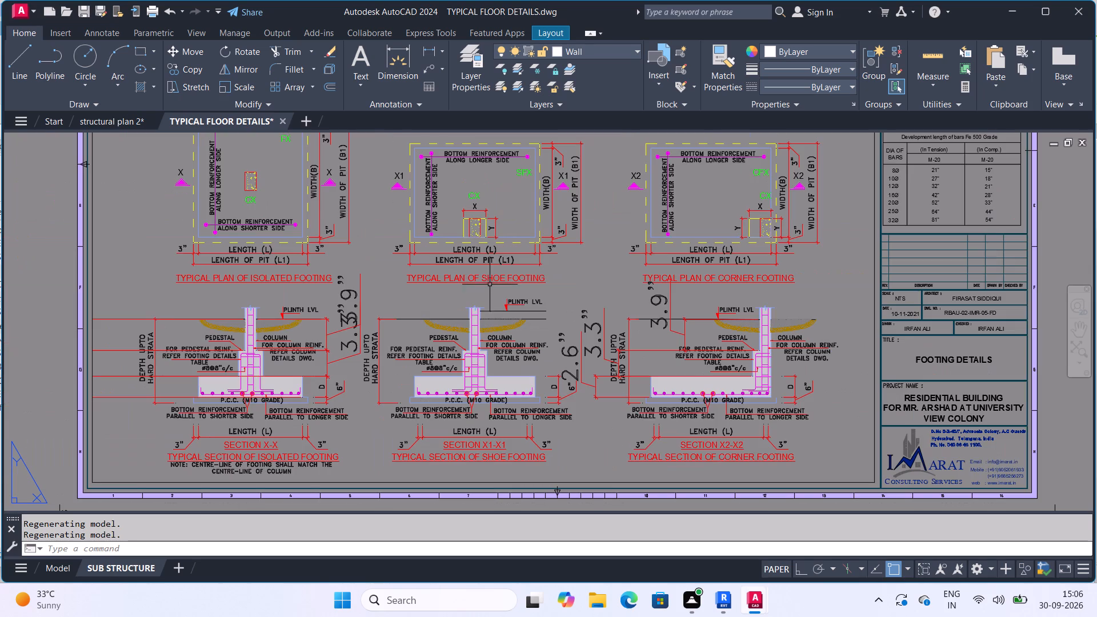
Inspect the base of the shoe footing in Section X1-X1, covering the pedestal bars, bottom reinforcement and P.C.C. bed.
scroll(474, 408, "up", 5)
scroll(474, 409, "down", 2)
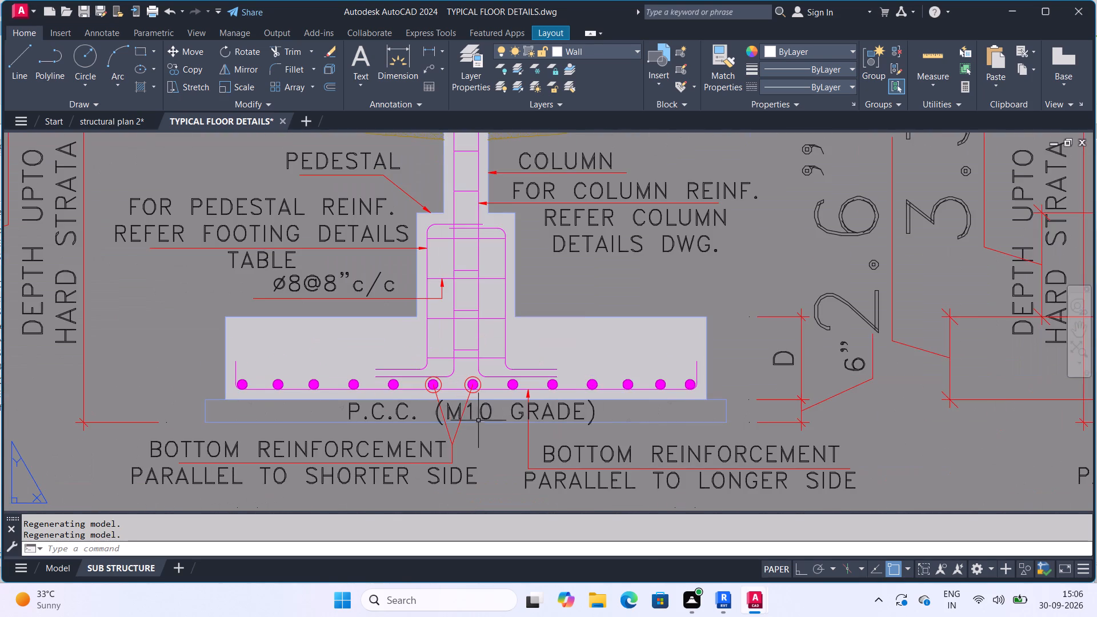
scroll(463, 408, "down", 3)
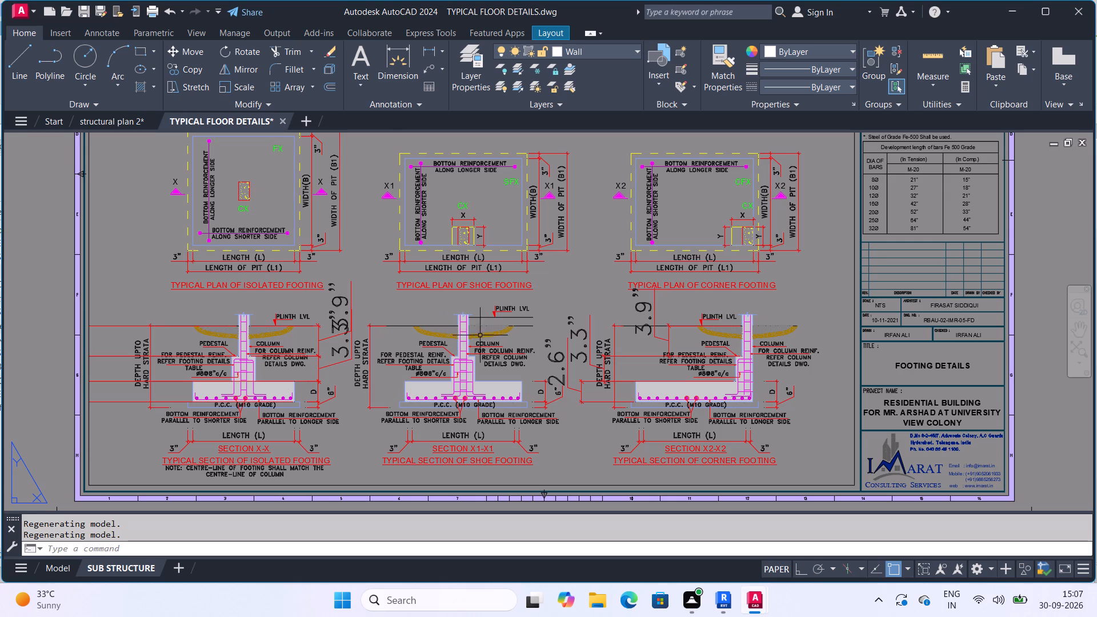
scroll(476, 413, "up", 3)
scroll(434, 394, "up", 2)
middle_click(411, 378)
scroll(411, 378, "down", 2)
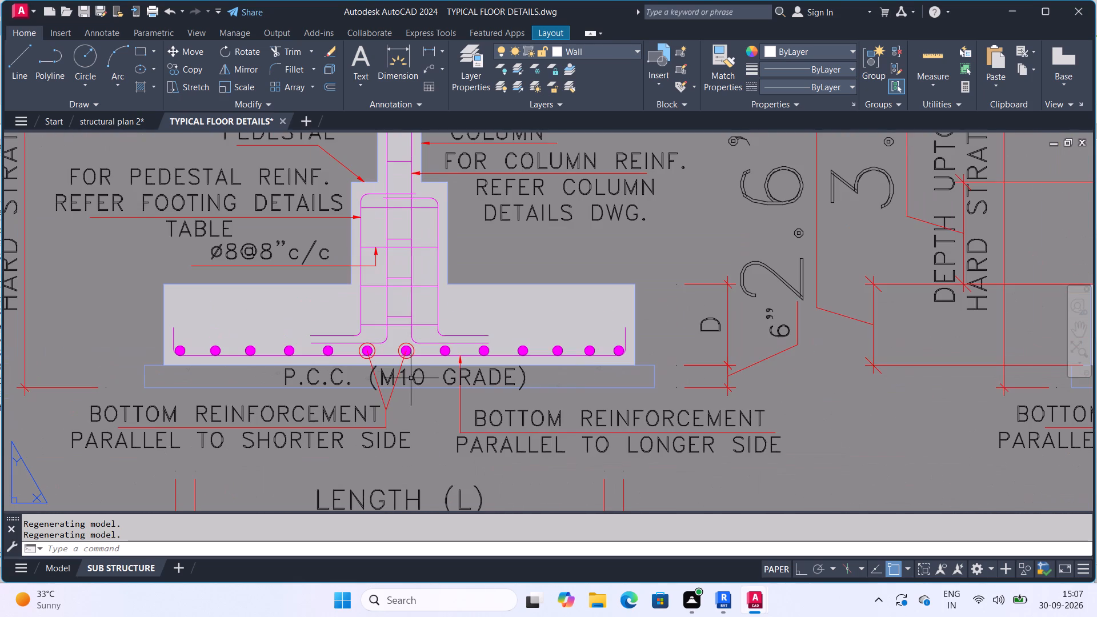
scroll(386, 352, "down", 1)
scroll(369, 352, "up", 1)
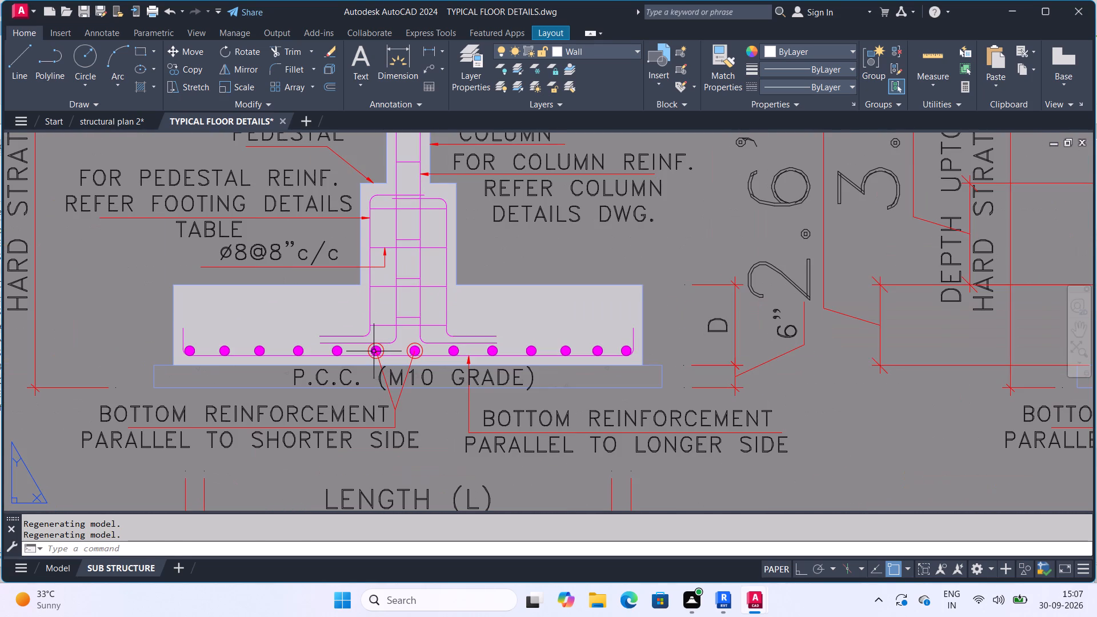
left_click(378, 349)
left_click(431, 355)
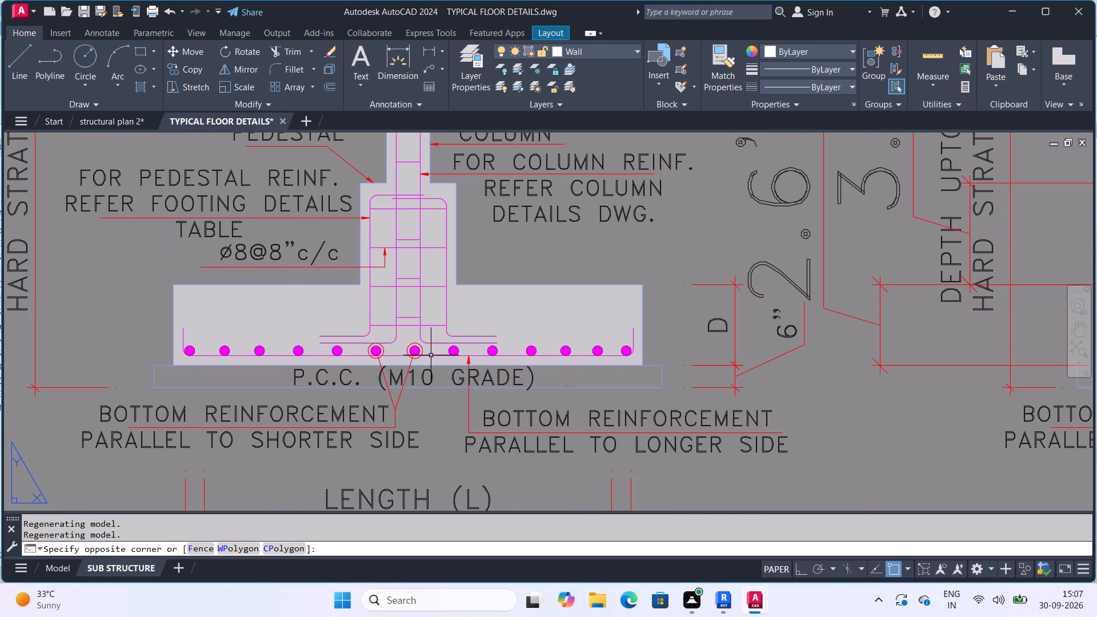
scroll(431, 358, "down", 3)
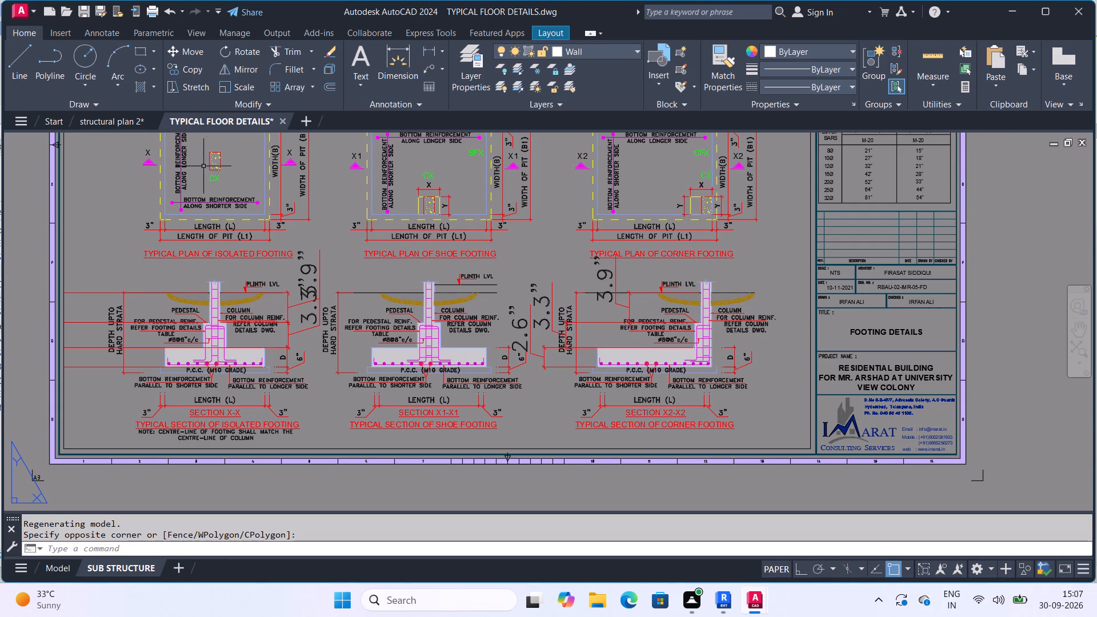
View the footing details sheet alongside the column details sheet, and return to the typical footing plans and sections.
middle_click_drag(429, 292, 422, 331)
scroll(430, 303, "down", 2)
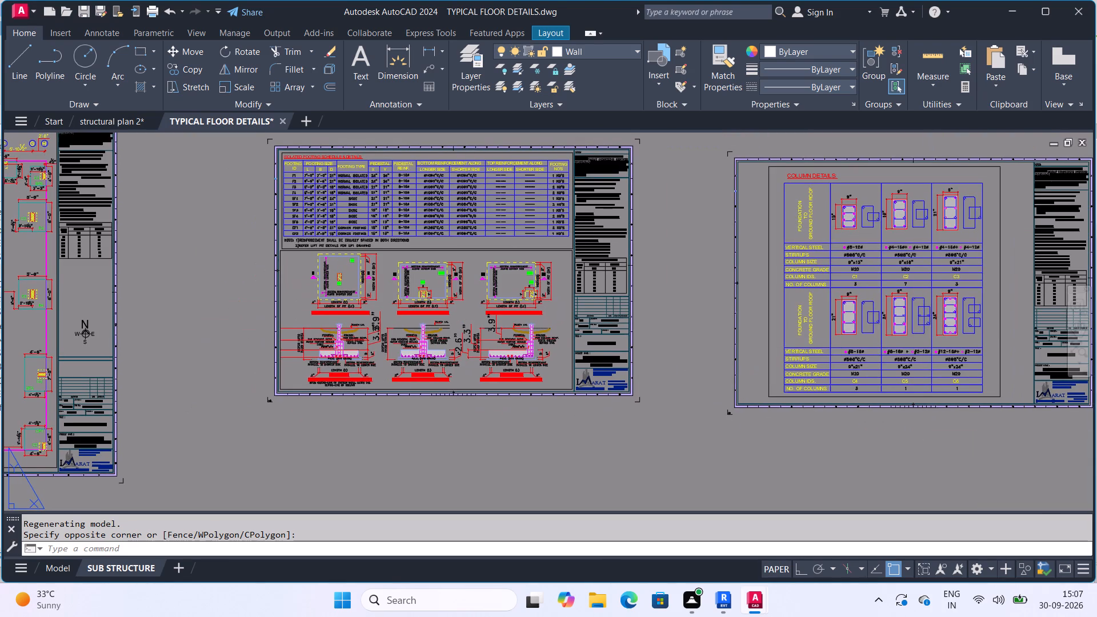
middle_click_drag(422, 331, 419, 332)
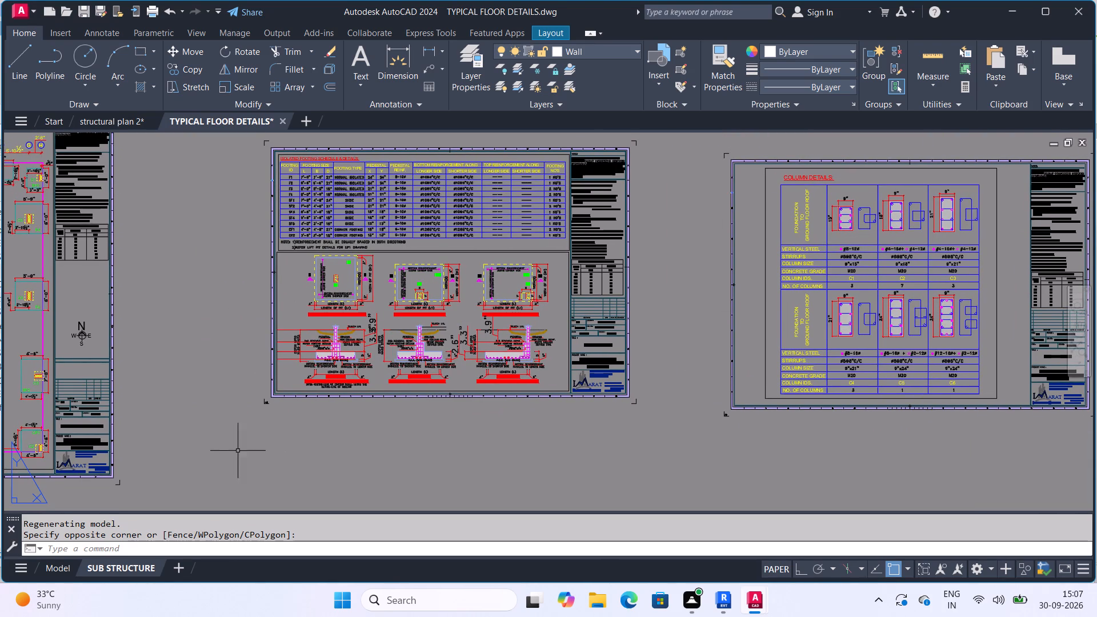
scroll(451, 278, "down", 2)
scroll(639, 275, "up", 2)
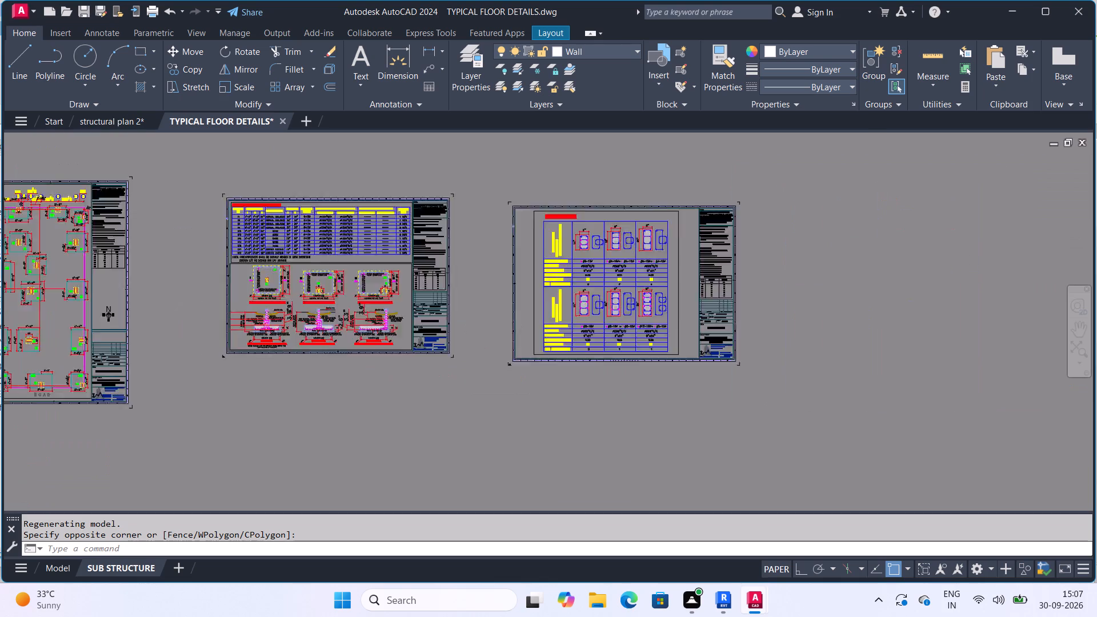
scroll(639, 275, "up", 1)
middle_click_drag(551, 304, 695, 252)
scroll(171, 382, "up", 2)
middle_click_drag(171, 382, 479, 271)
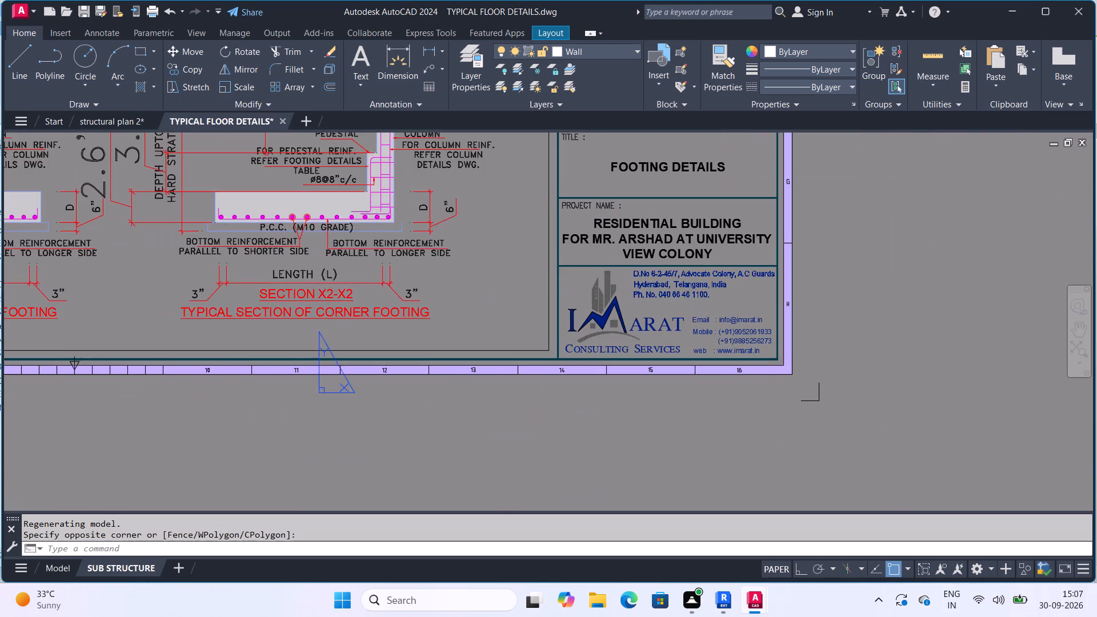
middle_click_drag(338, 277, 447, 350)
scroll(445, 350, "down", 1)
middle_click_drag(377, 257, 421, 340)
middle_click_drag(358, 317, 552, 252)
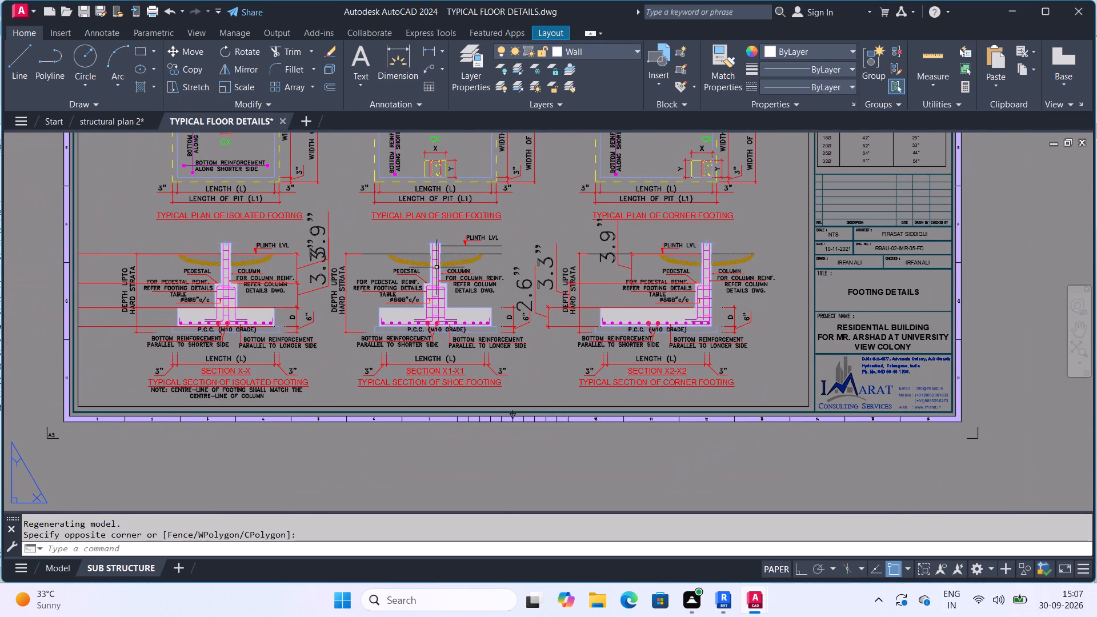
middle_click_drag(467, 229, 508, 339)
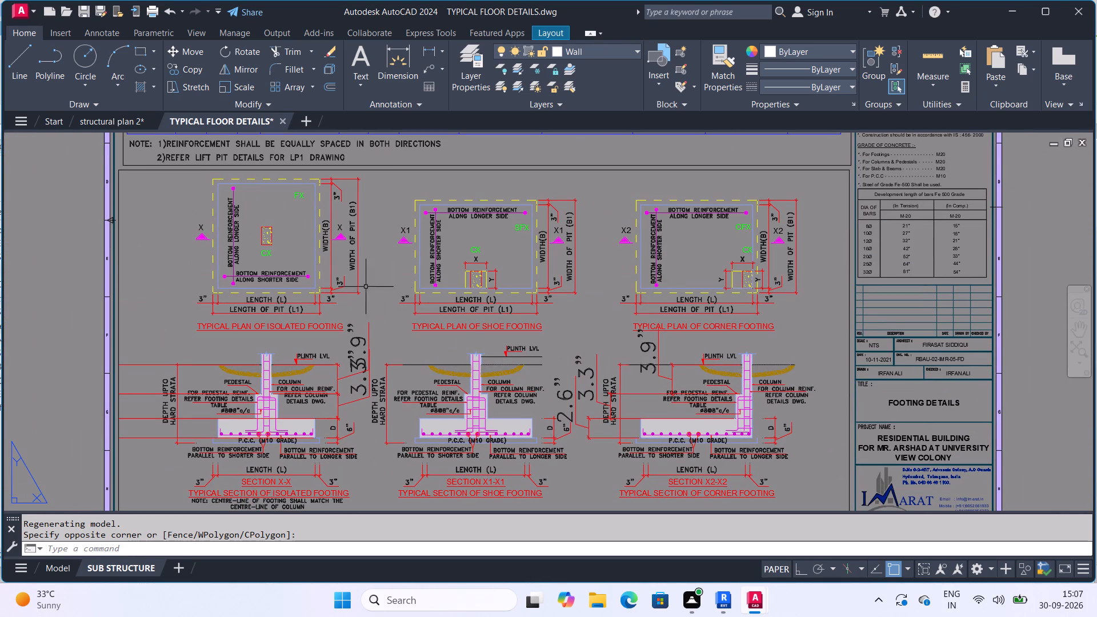
Recheck the shoe footing's pedestal in the typical plan against Section X1-X1.
scroll(487, 288, "up", 3)
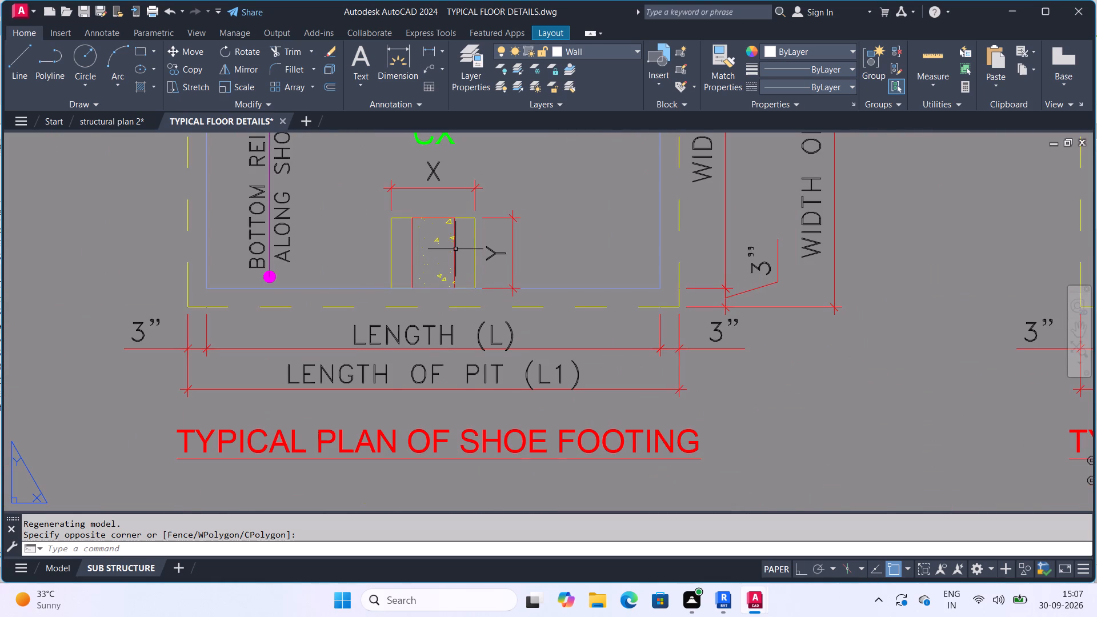
scroll(454, 250, "down", 2)
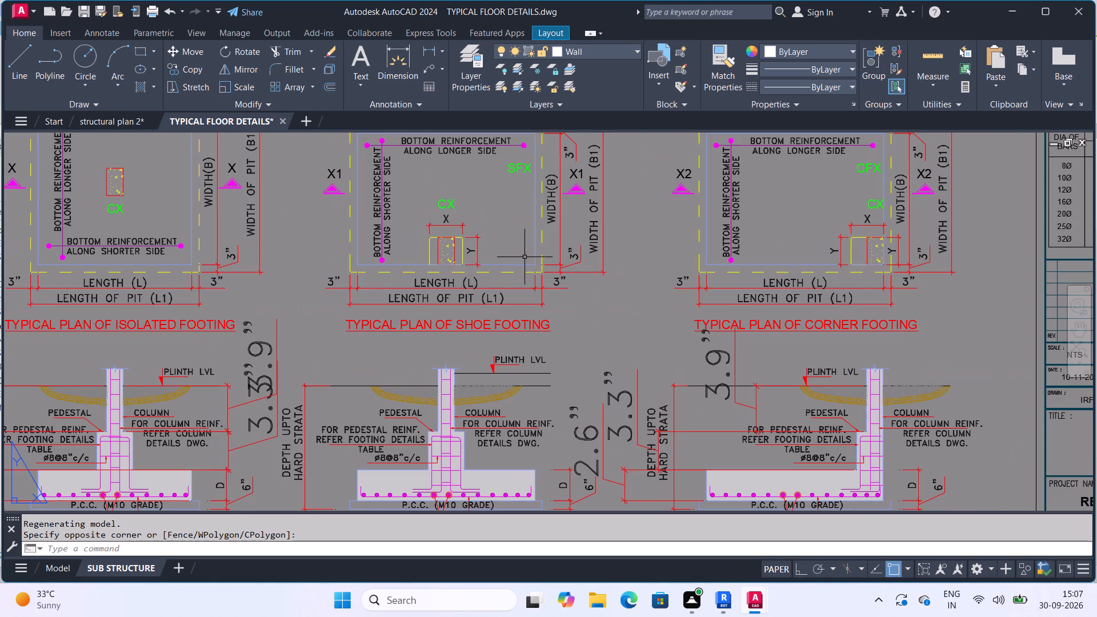
scroll(600, 269, "down", 2)
scroll(547, 346, "up", 3)
scroll(515, 327, "down", 1)
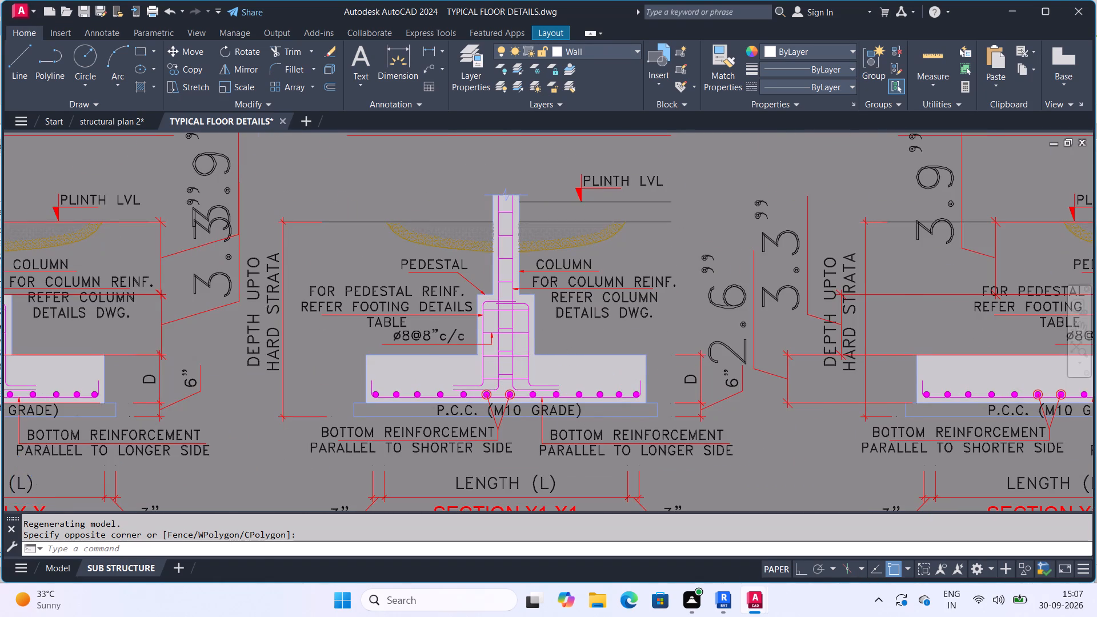
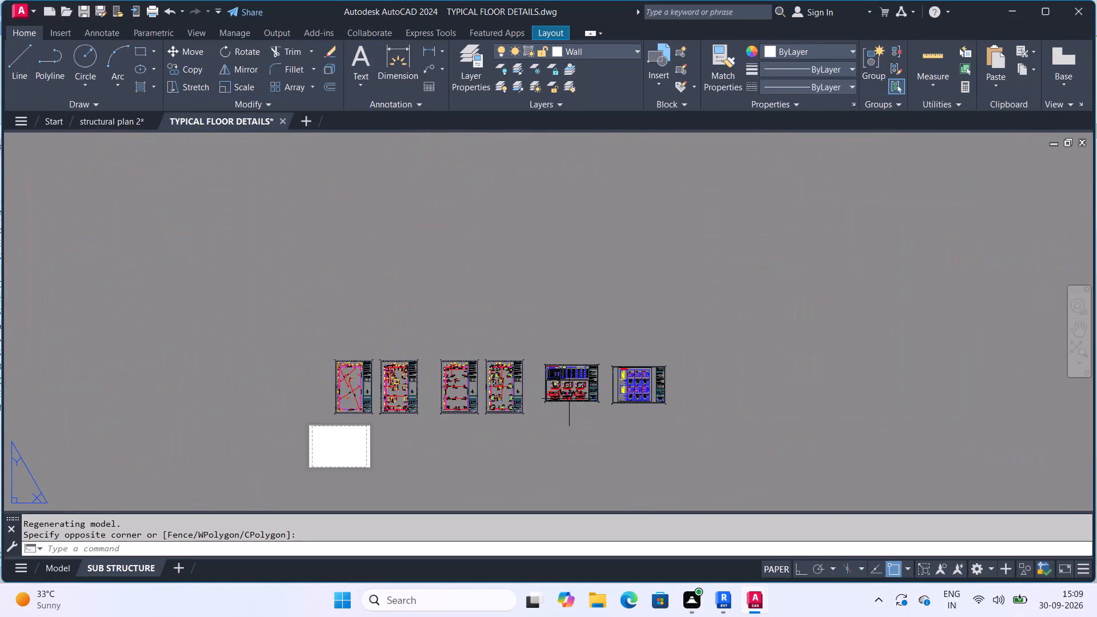
Look over the grid marking plan and excavation plan sheets, continuing along the sub-structure layout to the footing details.
scroll(479, 413, "up", 3)
scroll(525, 399, "up", 4)
middle_click_drag(447, 338, 524, 384)
scroll(524, 384, "down", 2)
middle_click_drag(524, 384, 740, 448)
scroll(633, 368, "down", 4)
scroll(419, 384, "up", 2)
scroll(843, 365, "up", 3)
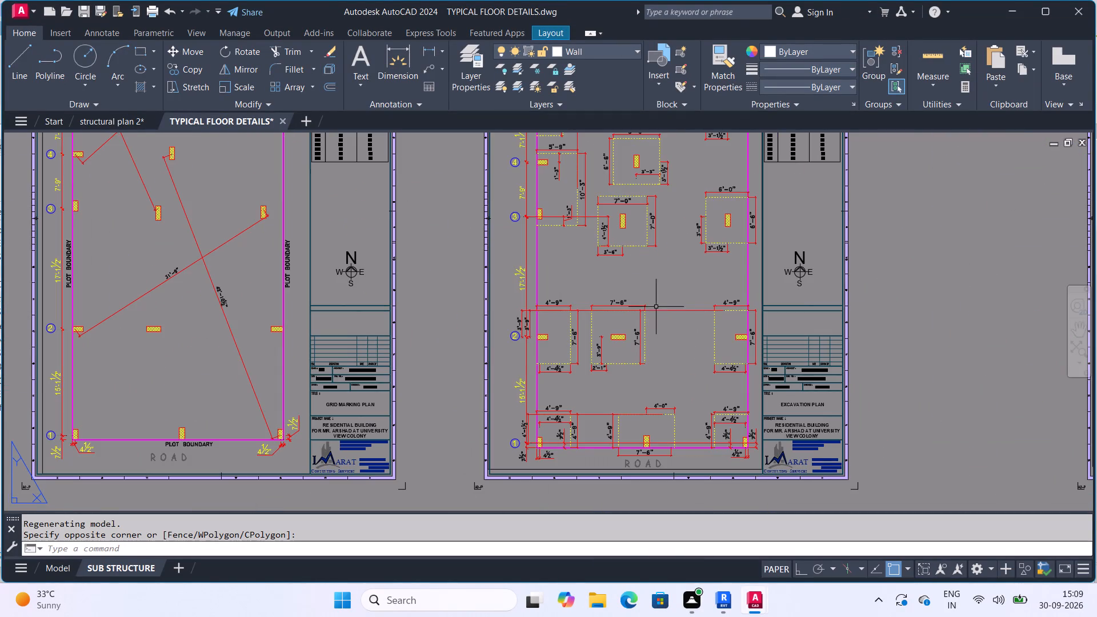
scroll(738, 278, "down", 3)
scroll(788, 293, "up", 1)
middle_click_drag(788, 293, 382, 414)
scroll(644, 344, "down", 1)
scroll(695, 352, "up", 2)
middle_click_drag(707, 362, 363, 384)
Review the footing details sheet, covering the isolated footing schedule and the typical footing plans and sections.
scroll(363, 384, "up", 1)
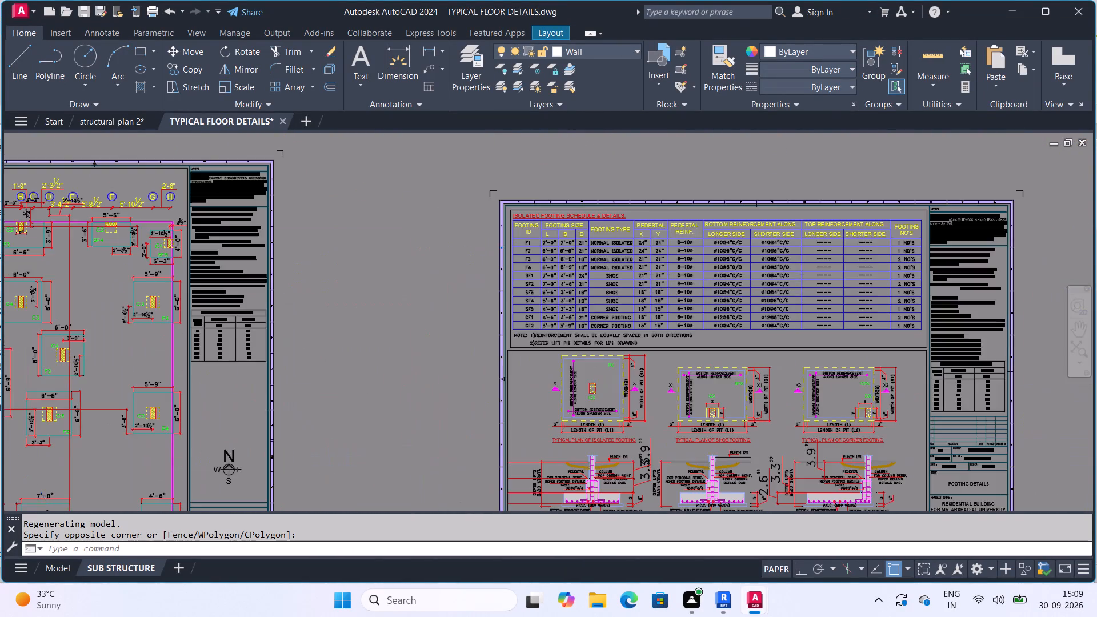
scroll(489, 363, "up", 1)
scroll(515, 362, "down", 4)
scroll(534, 360, "up", 3)
scroll(656, 390, "up", 1)
middle_click_drag(602, 390, 379, 339)
scroll(379, 339, "down", 1)
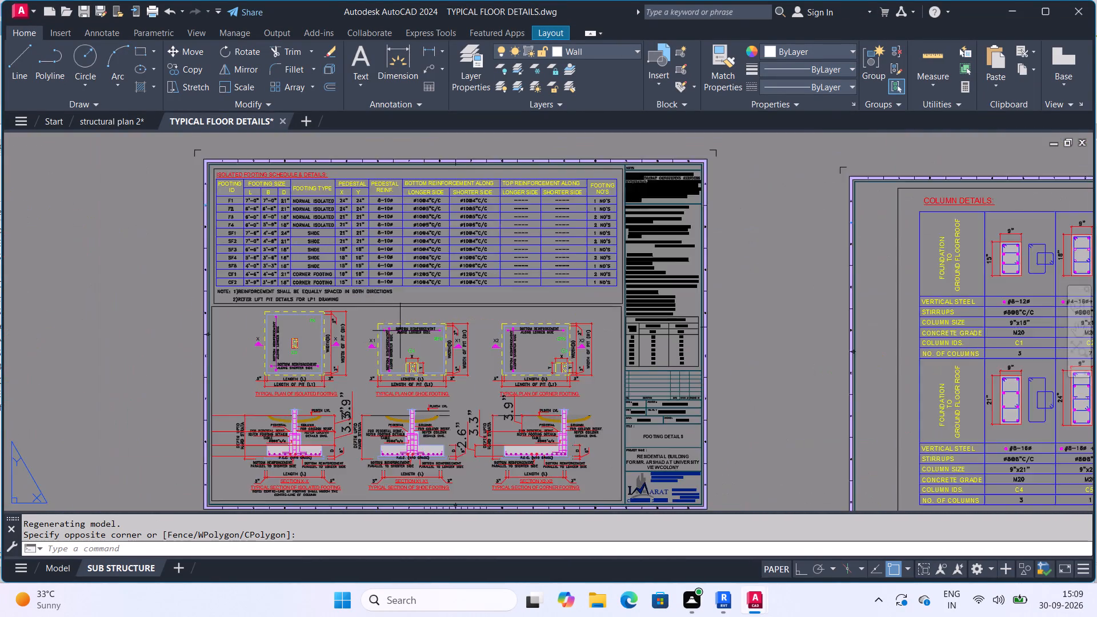
scroll(446, 342, "up", 3)
middle_click_drag(389, 411, 467, 314)
scroll(385, 411, "down", 2)
scroll(745, 371, "up", 2)
scroll(509, 436, "down", 3)
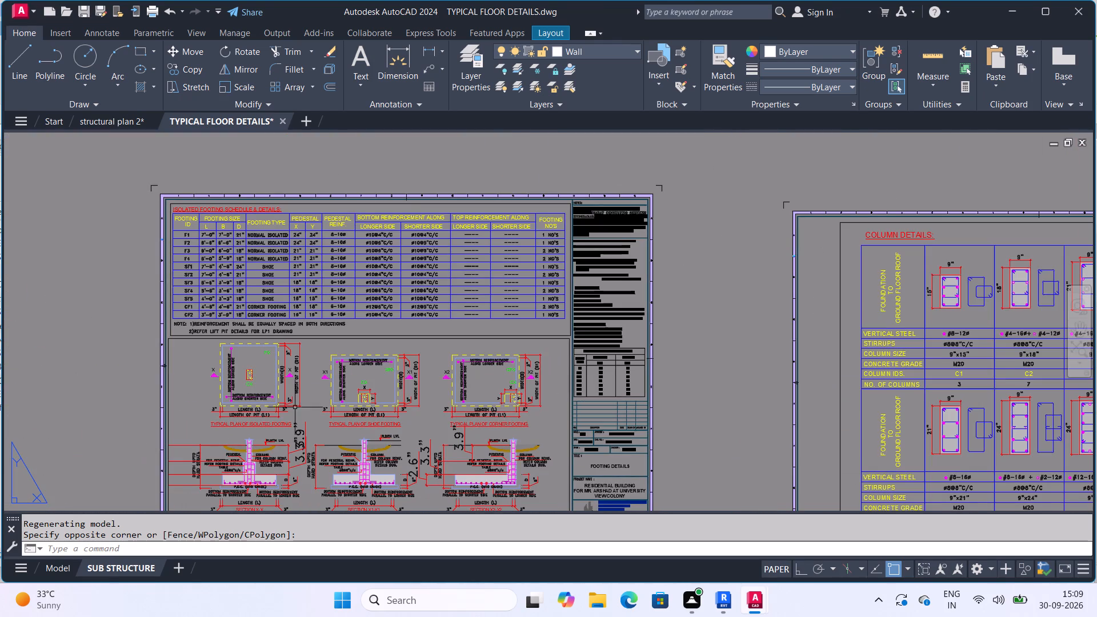
Survey the row of sub-structure sheets and return to the typical plans and sections on the footing details sheet.
scroll(343, 439, "down", 1)
middle_click_drag(343, 439, 471, 319)
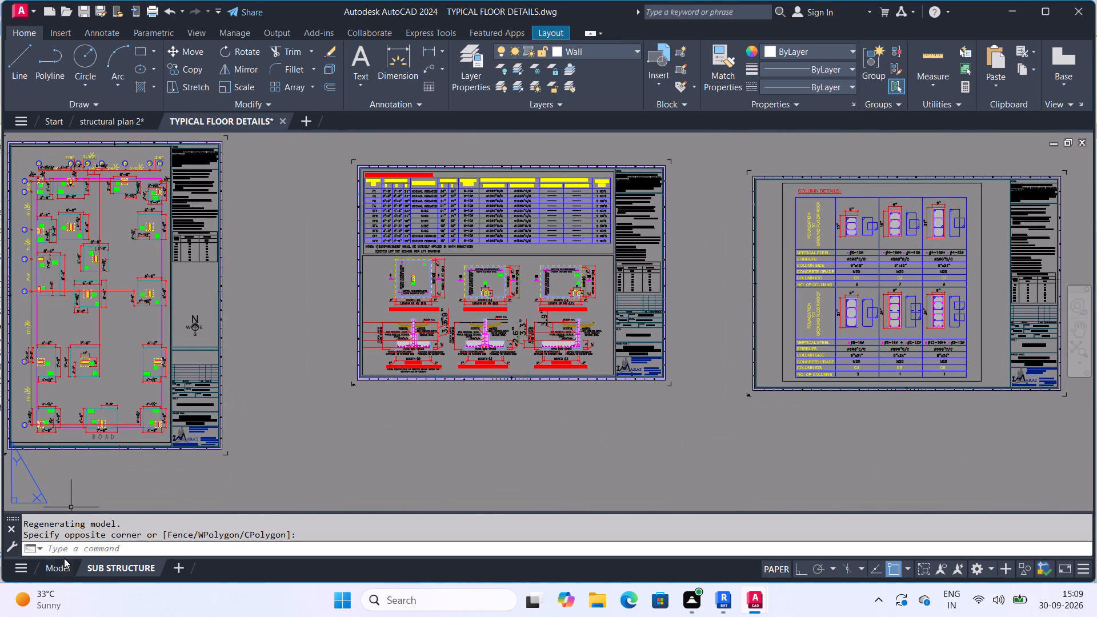
scroll(514, 263, "up", 3)
scroll(651, 330, "down", 1)
scroll(857, 286, "down", 3)
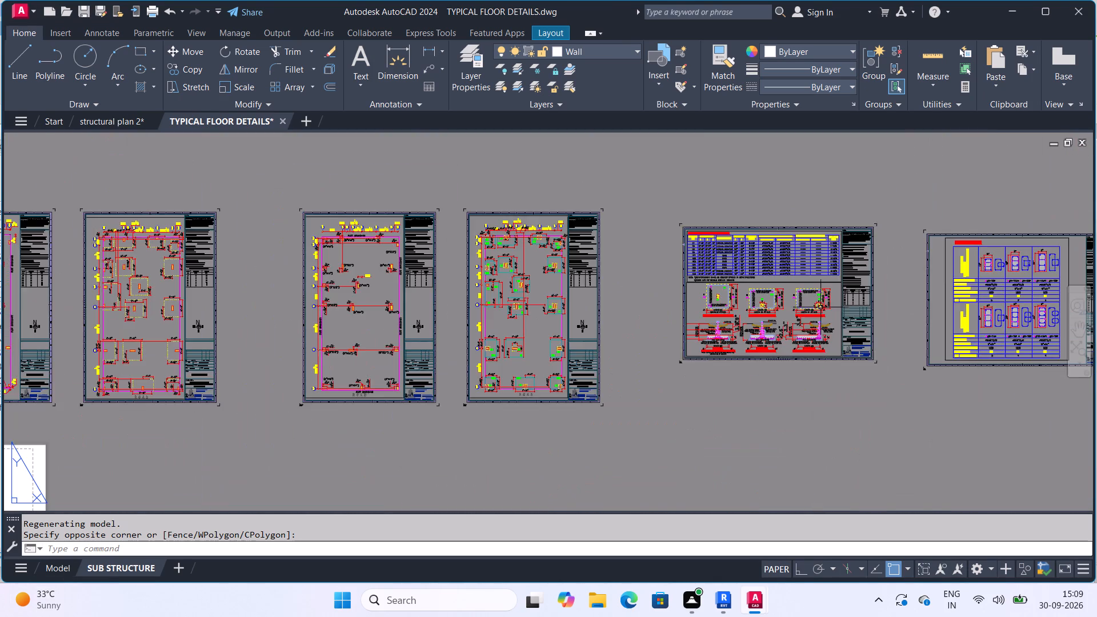
middle_click_drag(875, 323, 632, 384)
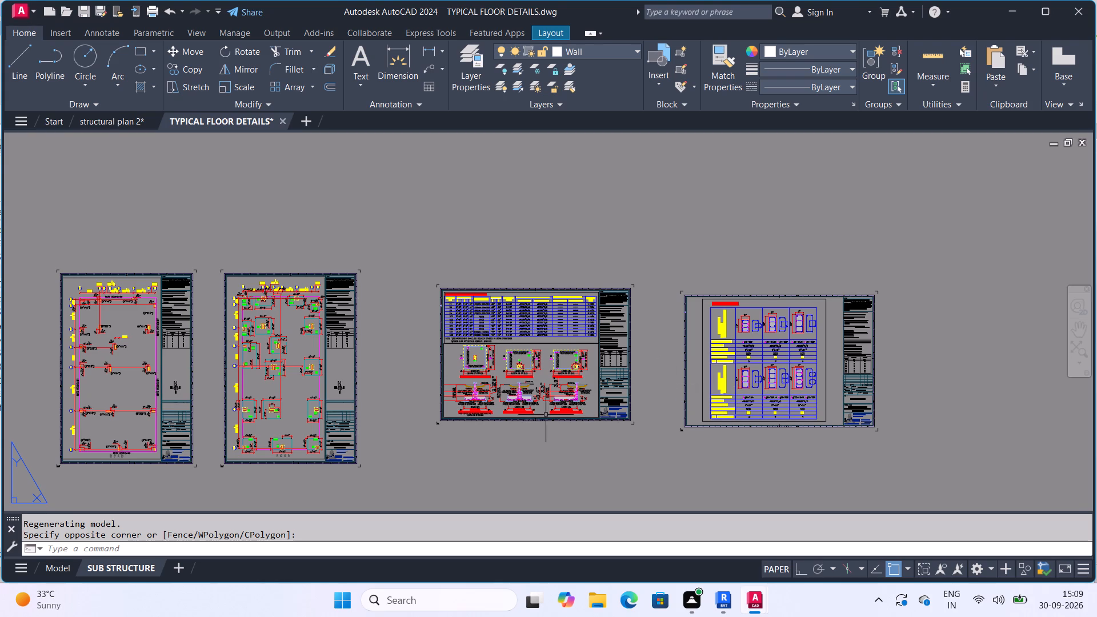
scroll(515, 379, "up", 4)
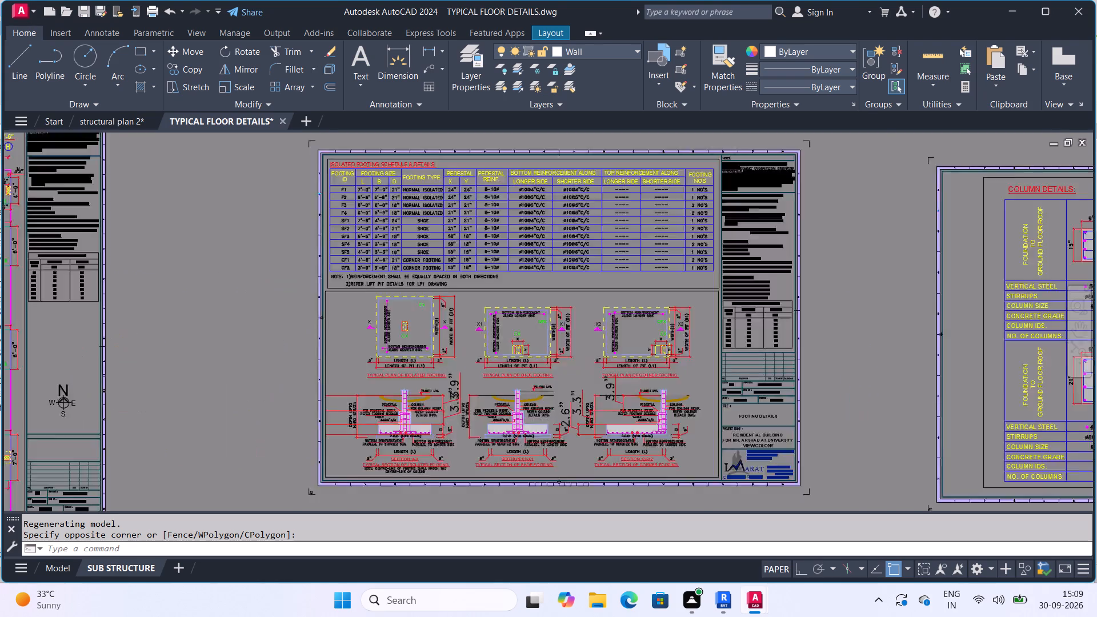
scroll(475, 383, "up", 3)
scroll(478, 379, "down", 3)
scroll(543, 396, "down", 2)
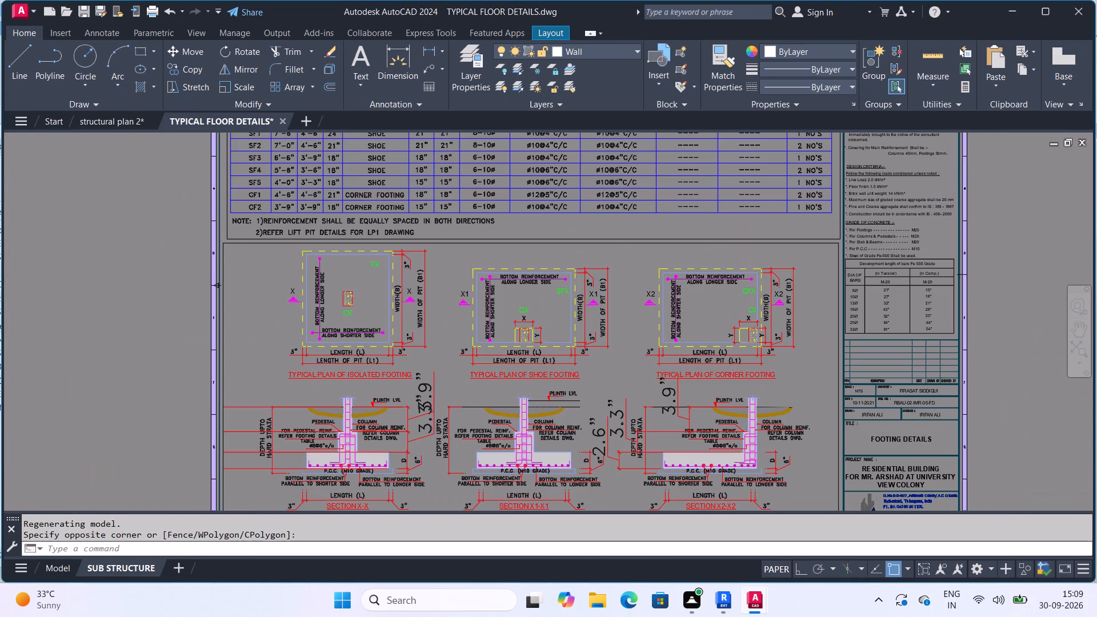
scroll(543, 396, "down", 1)
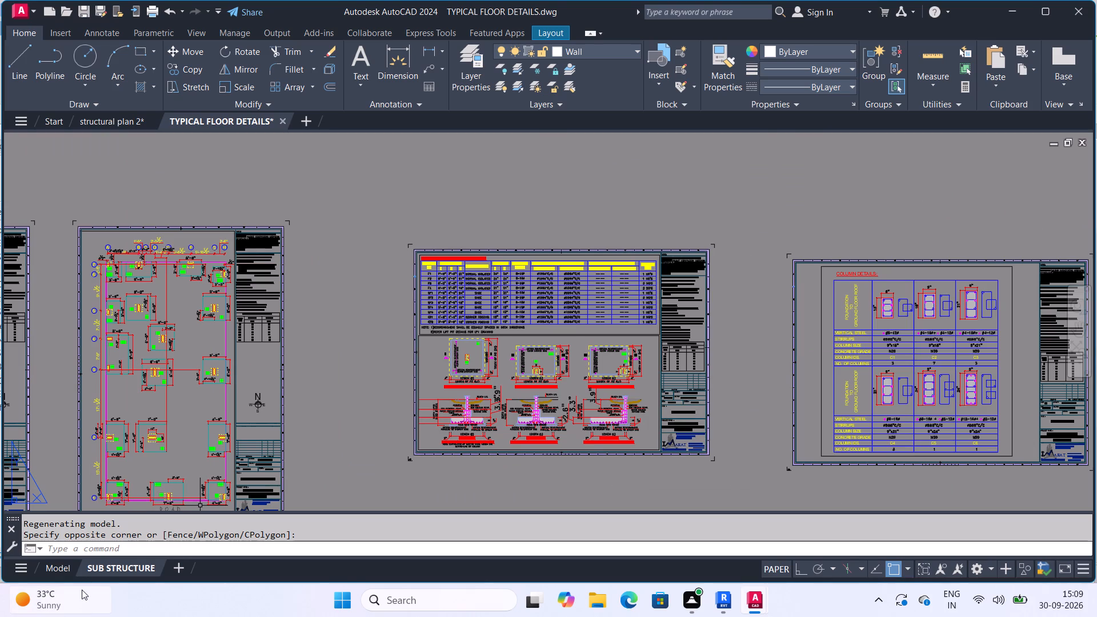
Switch to model space and examine the column details table and the isolated footing schedule.
left_click(62, 568)
scroll(796, 278, "down", 4)
scroll(804, 283, "up", 4)
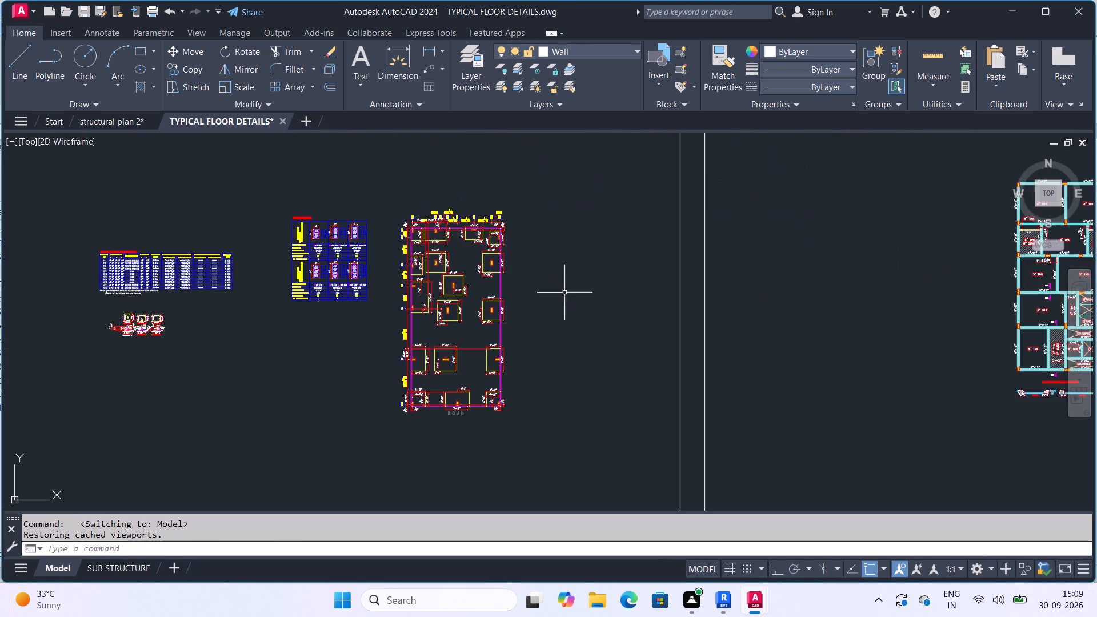
scroll(563, 293, "up", 3)
middle_click_drag(540, 297, 992, 409)
scroll(758, 316, "up", 3)
scroll(742, 313, "down", 4)
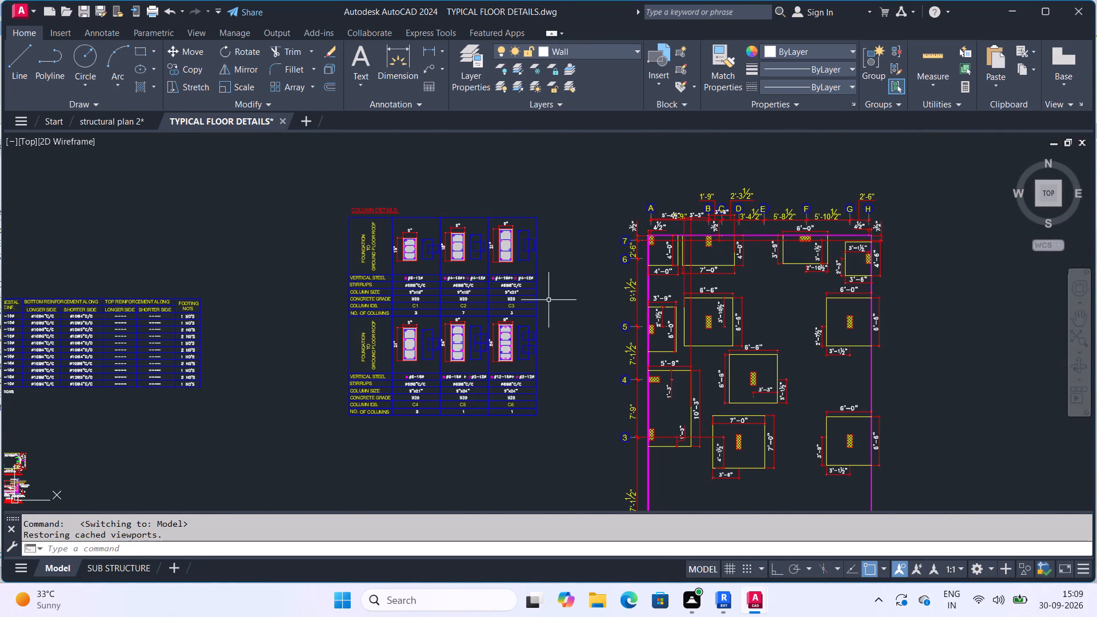
scroll(96, 428, "up", 1)
middle_click_drag(337, 309, 654, 288)
middle_click(660, 286)
scroll(287, 339, "up", 1)
middle_click_drag(446, 295, 626, 255)
scroll(476, 290, "down", 1)
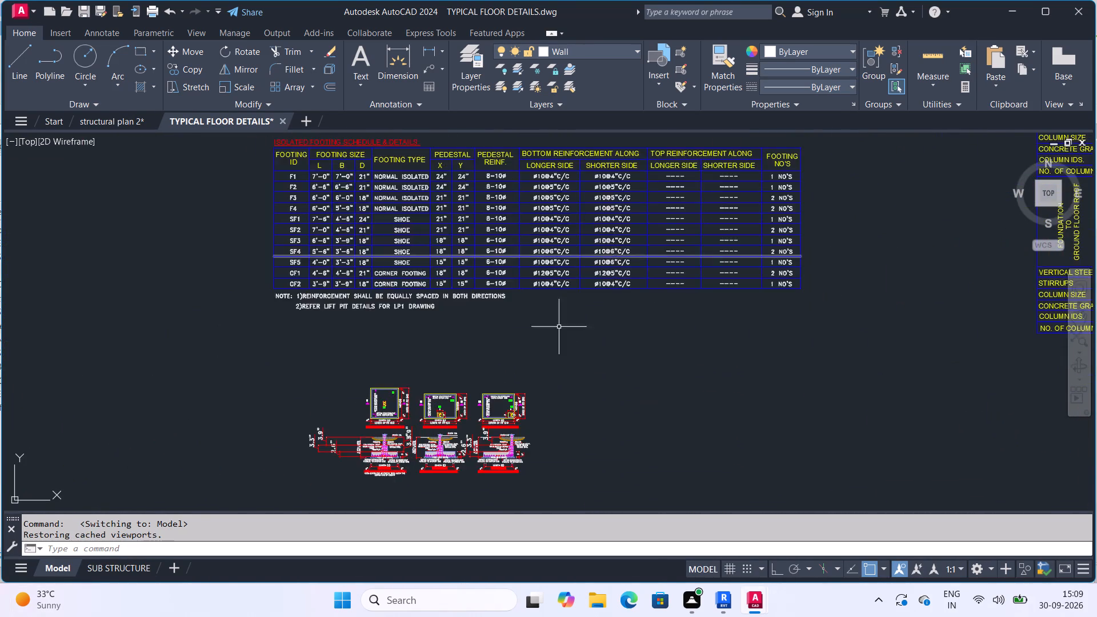
Compare the isolated footing's Section X-X with the shoe footing's Section X1-X1 in model space.
scroll(503, 420, "up", 4)
middle_click_drag(398, 448, 698, 90)
scroll(600, 227, "down", 2)
middle_click_drag(662, 122, 735, 358)
middle_click_drag(563, 303, 854, 443)
scroll(747, 374, "up", 1)
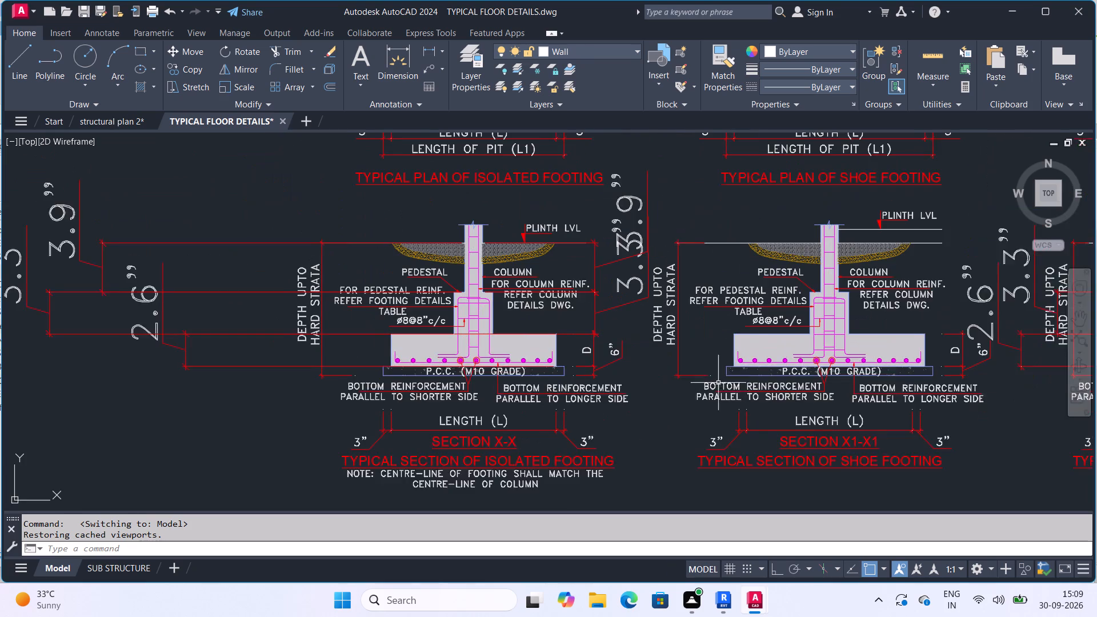
middle_click_drag(705, 395, 610, 440)
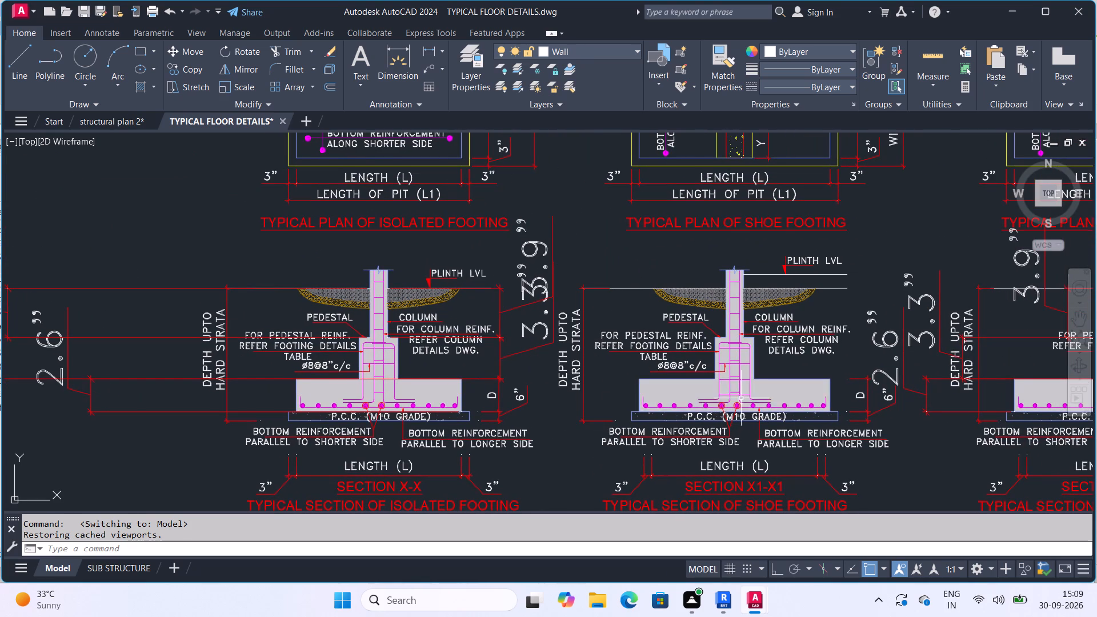
middle_click_drag(819, 371, 524, 365)
scroll(583, 366, "down", 1)
Examine the typical section of the shoe footing, from its title up to the pedestal and bottom reinforcement.
middle_click_drag(522, 355, 574, 372)
scroll(522, 355, "down", 1)
scroll(574, 372, "up", 3)
middle_click_drag(581, 356, 534, 199)
scroll(566, 291, "down", 1)
middle_click_drag(610, 349, 667, 428)
scroll(584, 422, "up", 2)
scroll(664, 366, "down", 2)
scroll(602, 308, "up", 2)
middle_click_drag(675, 458, 632, 143)
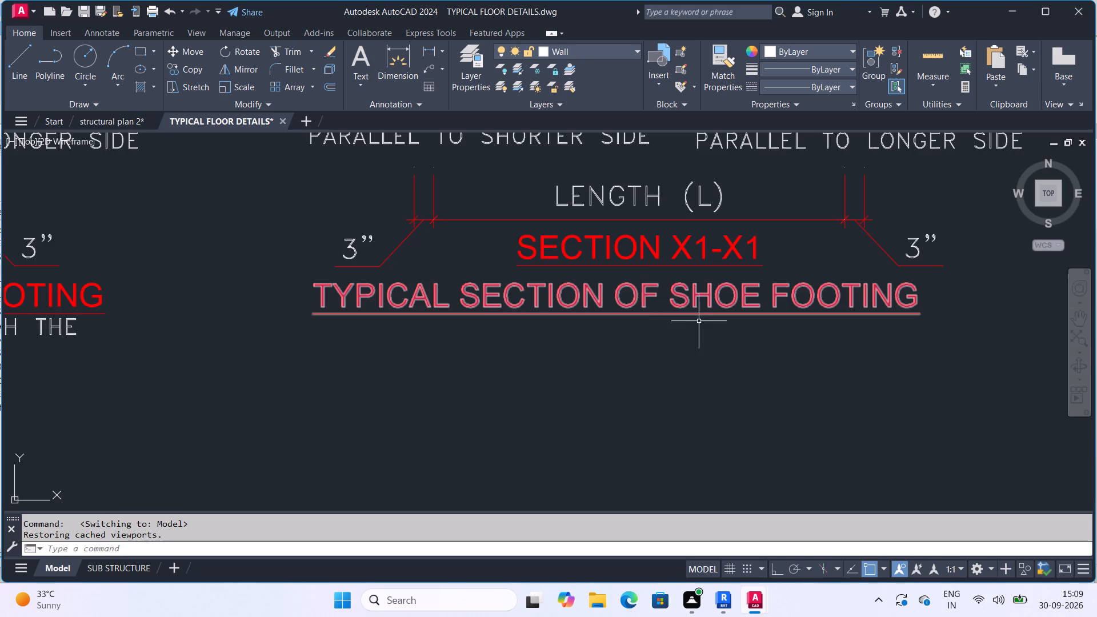
scroll(741, 319, "down", 3)
middle_click(741, 319)
scroll(699, 223, "up", 2)
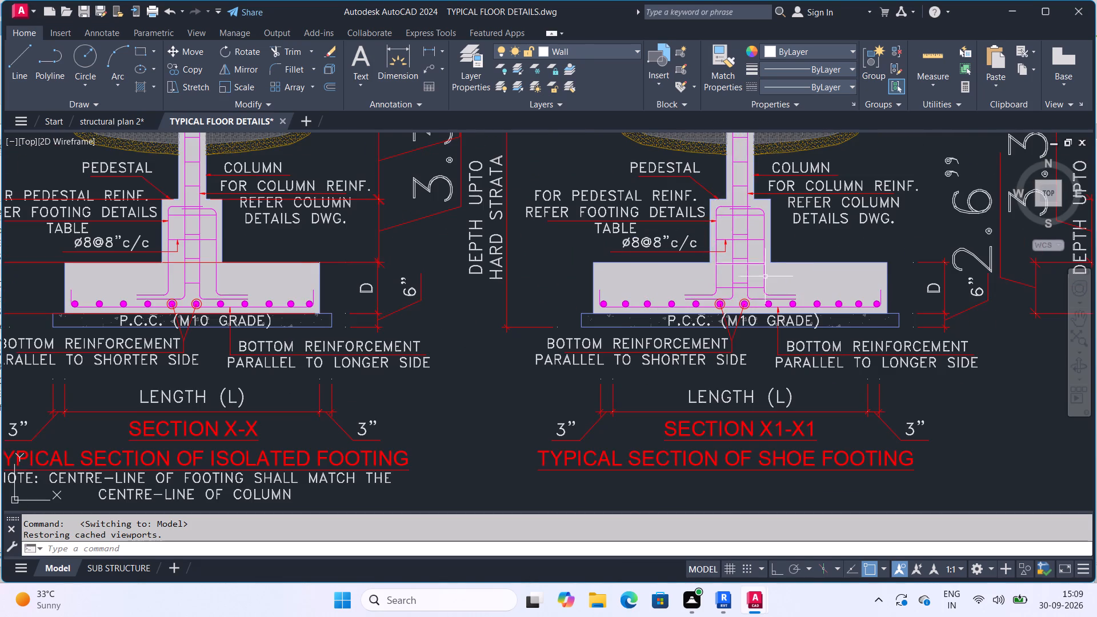
Check the pedestal and column position in the typical plan of the shoe footing against the section below.
middle_click_drag(771, 281, 764, 357)
scroll(771, 281, "down", 3)
middle_click_drag(770, 298, 762, 314)
scroll(787, 241, "up", 1)
middle_click_drag(760, 248, 734, 270)
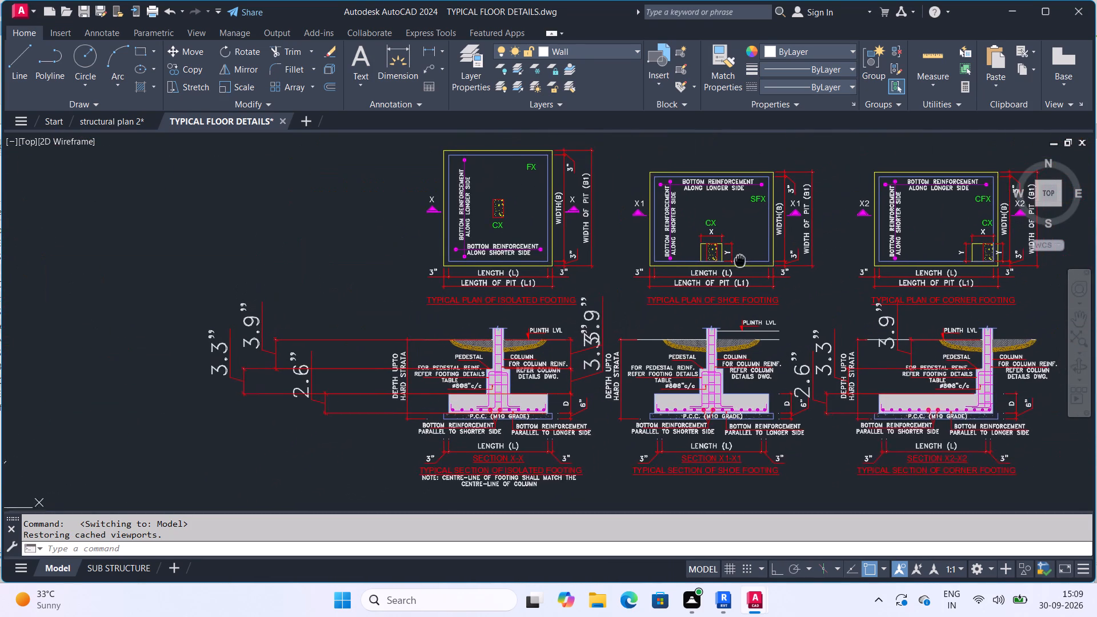
middle_click_drag(734, 270, 731, 277)
scroll(702, 285, "up", 3)
middle_click_drag(710, 256, 695, 285)
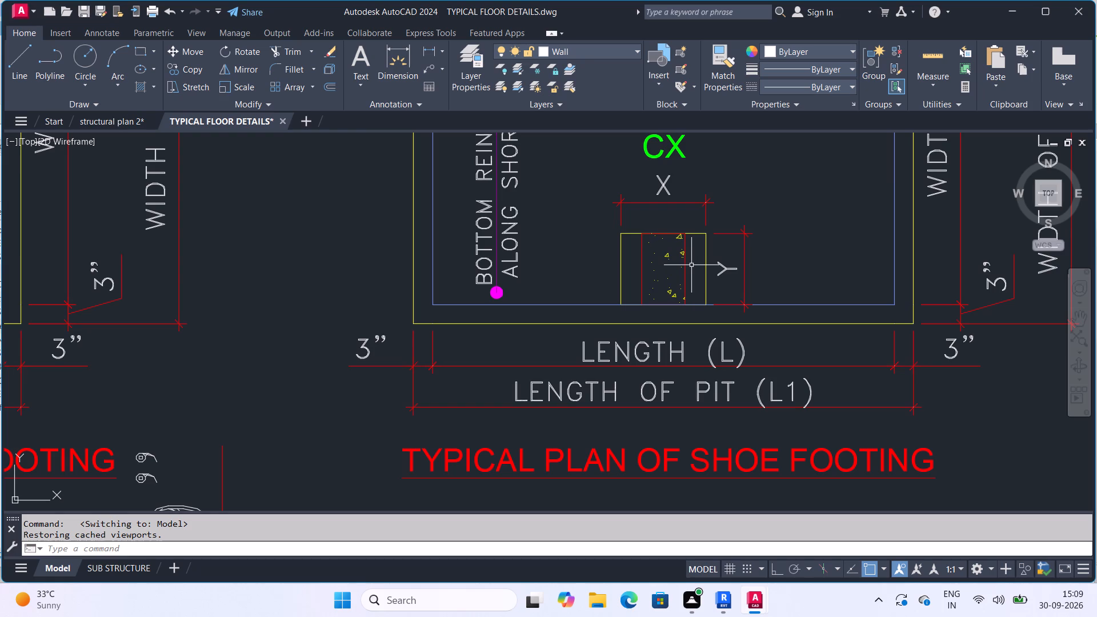
scroll(684, 281, "down", 3)
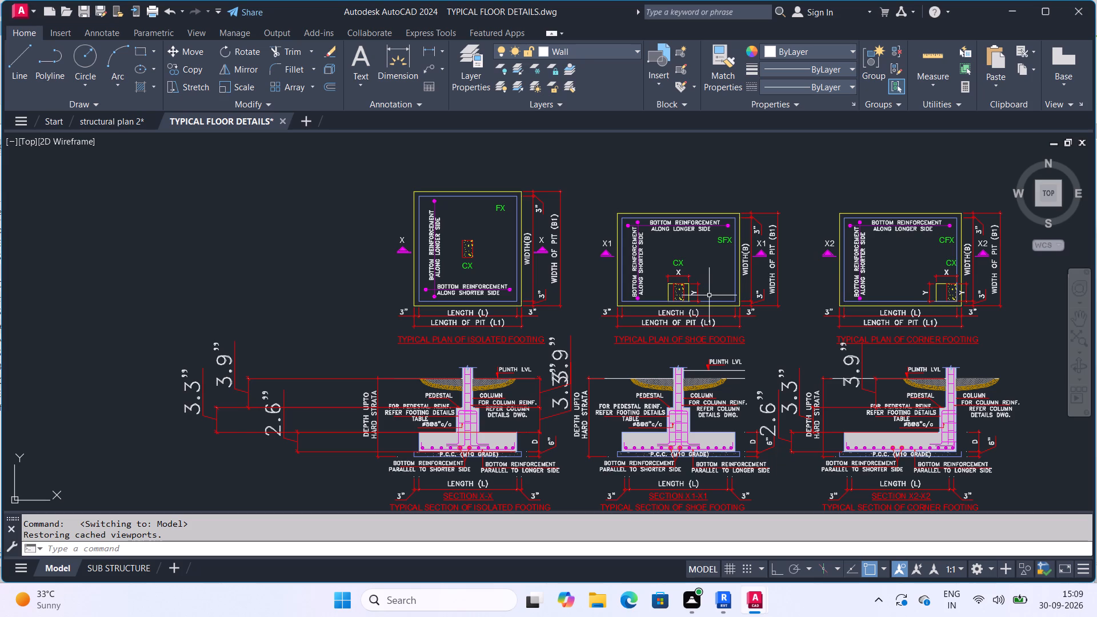
Look through the model-space drawings from the footing schedule to the architectural floor plans, ending at the road-side bedrooms.
scroll(708, 374, "down", 3)
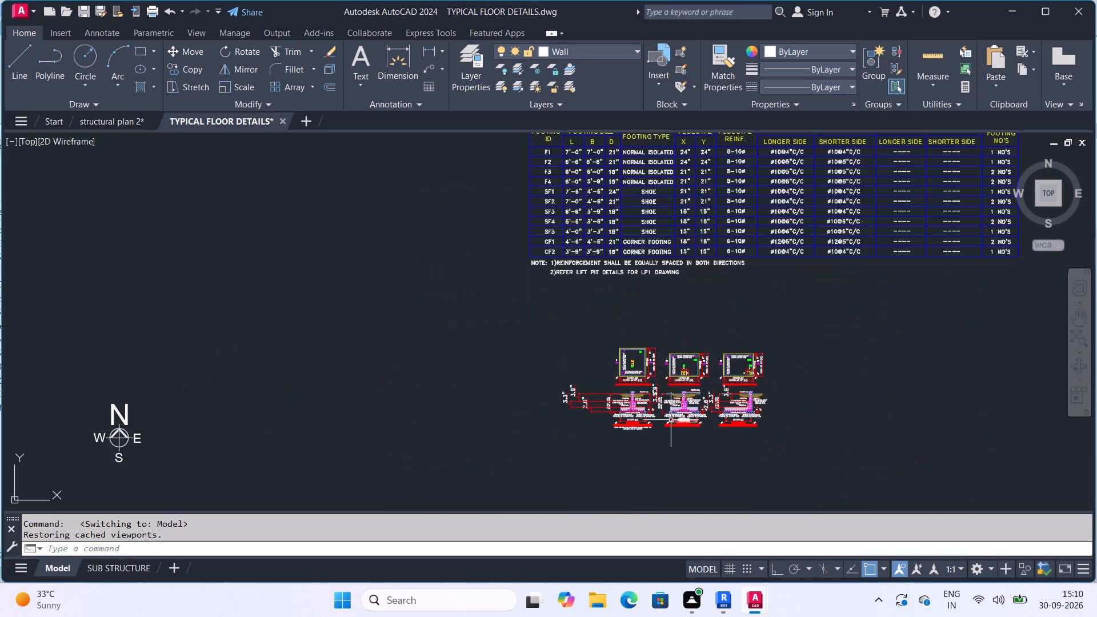
scroll(720, 322, "down", 1)
middle_click_drag(713, 327, 645, 395)
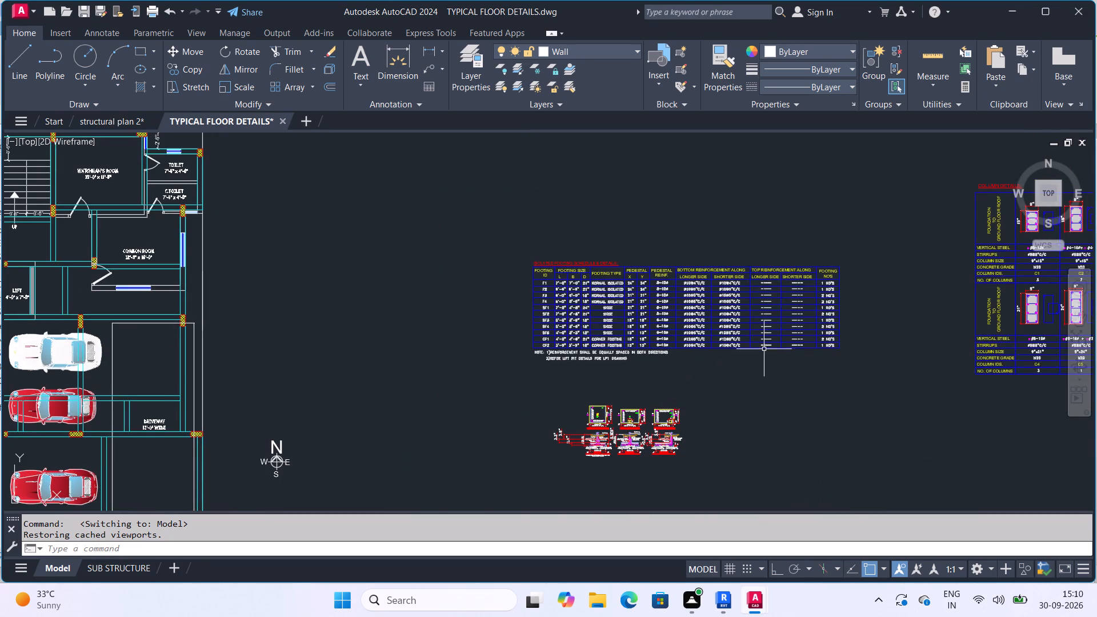
middle_click_drag(733, 386, 623, 472)
scroll(909, 307, "down", 2)
middle_click_drag(804, 361, 794, 378)
middle_click_drag(555, 315, 966, 303)
scroll(620, 328, "down", 1)
scroll(671, 335, "up", 3)
scroll(857, 311, "up", 1)
middle_click_drag(857, 311, 673, 551)
middle_click_drag(995, 350, 703, 482)
scroll(1032, 339, "down", 2)
middle_click_drag(952, 379, 816, 409)
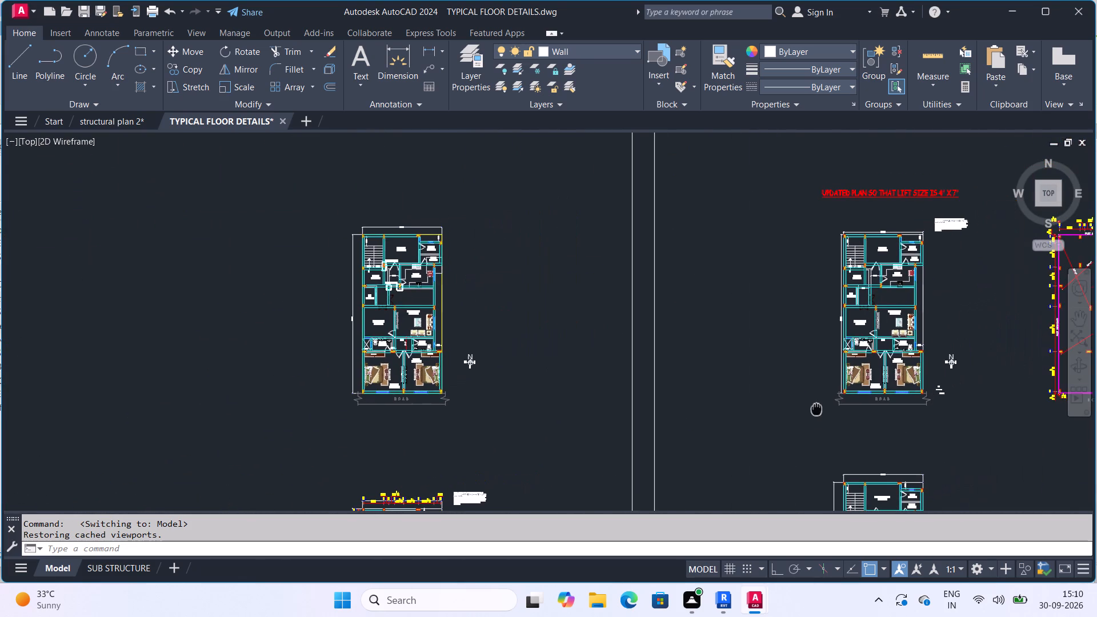
scroll(978, 387, "up", 3)
middle_click_drag(822, 399, 1035, 293)
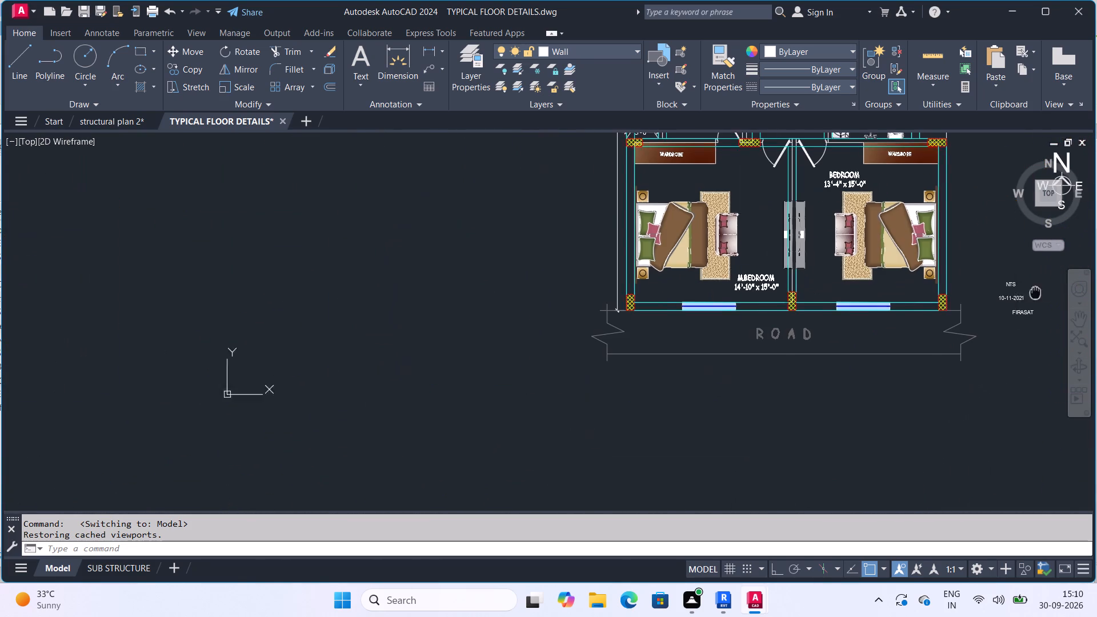
Examine the updated floor plan with the lift, drawing room, living/dining area and staircase.
scroll(1005, 268, "down", 2)
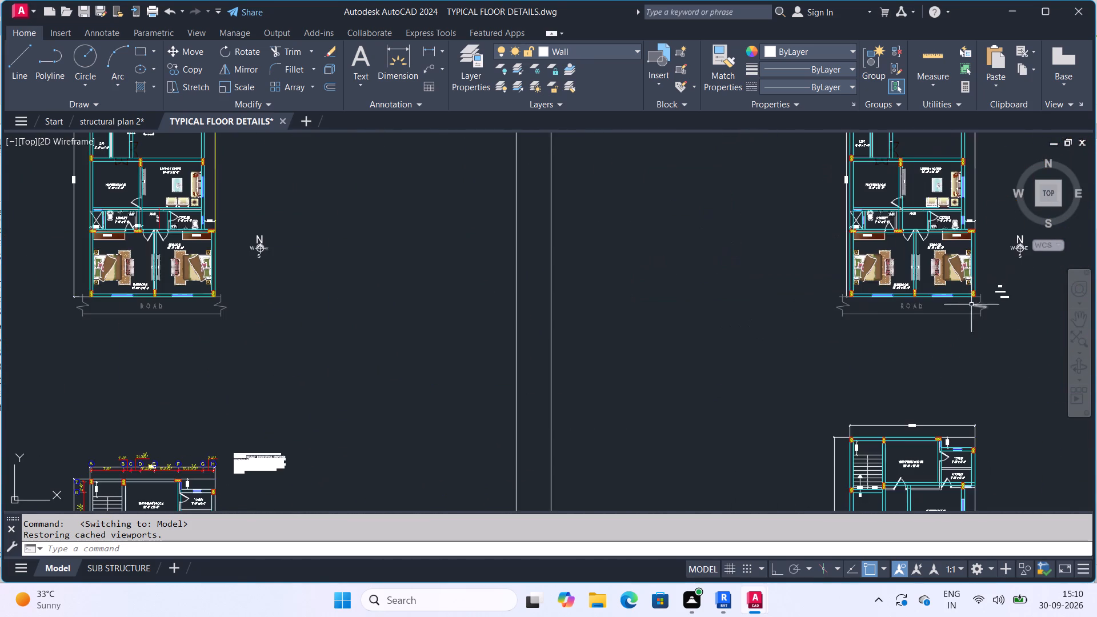
scroll(911, 310, "down", 2)
scroll(915, 278, "up", 5)
middle_click_drag(933, 286, 911, 285)
scroll(933, 286, "down", 2)
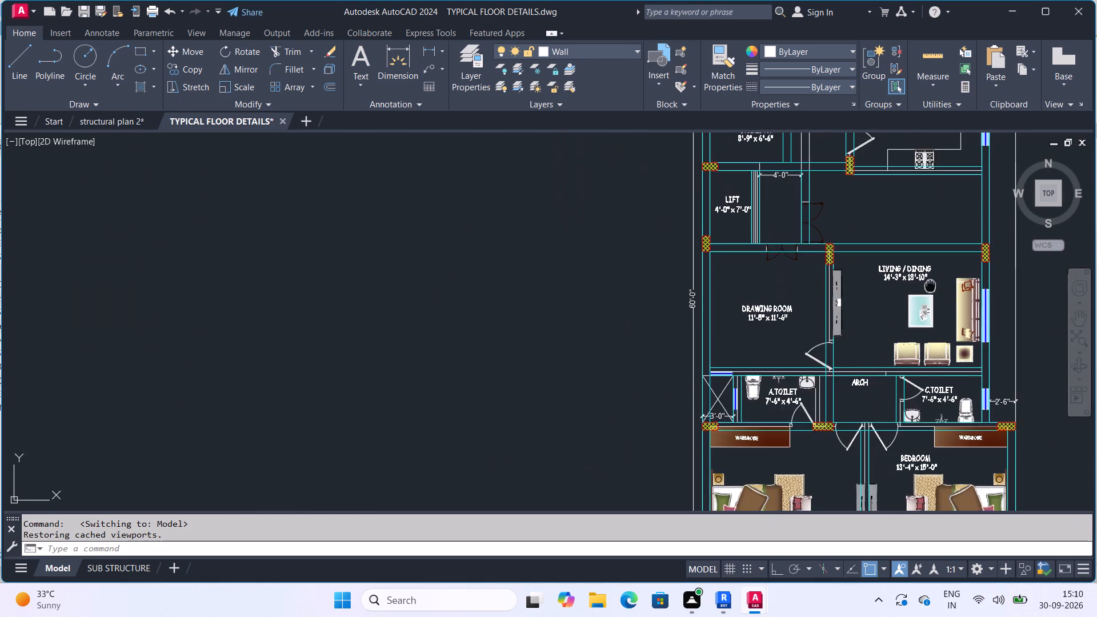
middle_click_drag(911, 285, 900, 288)
scroll(835, 231, "down", 2)
middle_click_drag(835, 243, 836, 368)
scroll(814, 261, "up", 2)
middle_click_drag(859, 390, 771, 238)
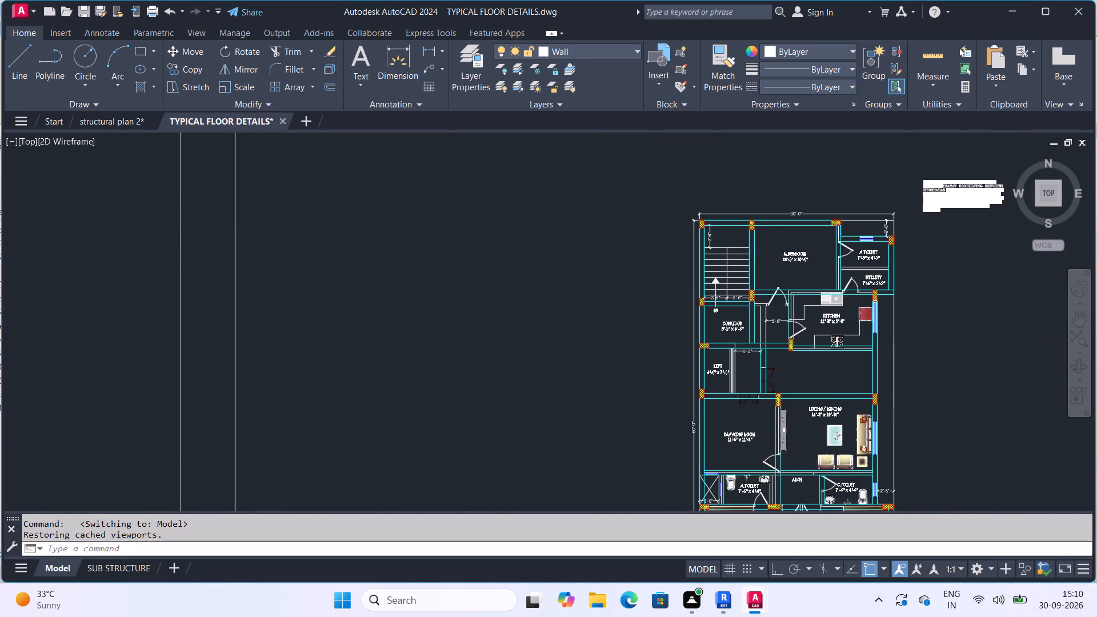
Inspect the floor plan from the kitchen and lift down to the two bedrooms and columns facing the road.
scroll(764, 340, "up", 1)
middle_click_drag(764, 339, 764, 263)
scroll(789, 320, "down", 1)
middle_click_drag(790, 320, 781, 304)
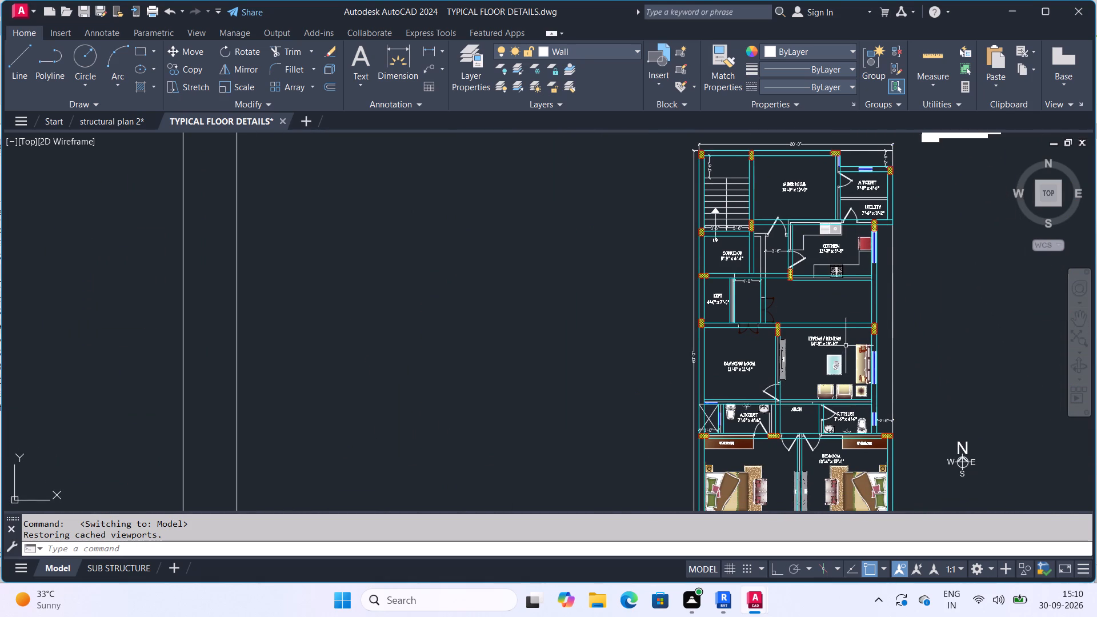
middle_click_drag(846, 343, 804, 231)
scroll(843, 326, "down", 1)
scroll(787, 364, "up", 2)
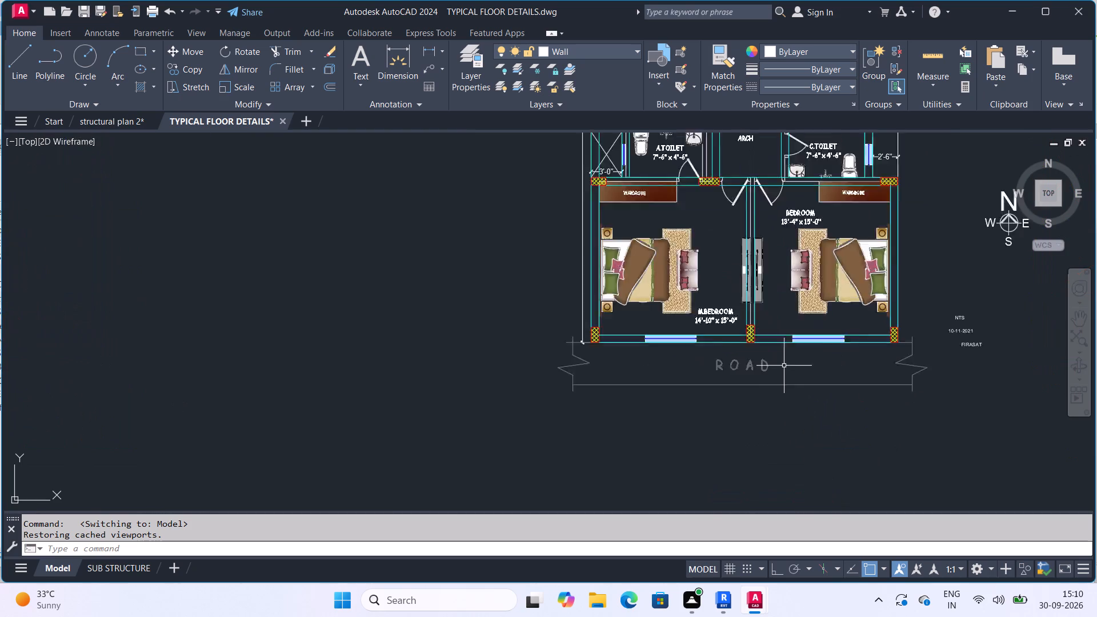
scroll(784, 366, "up", 1)
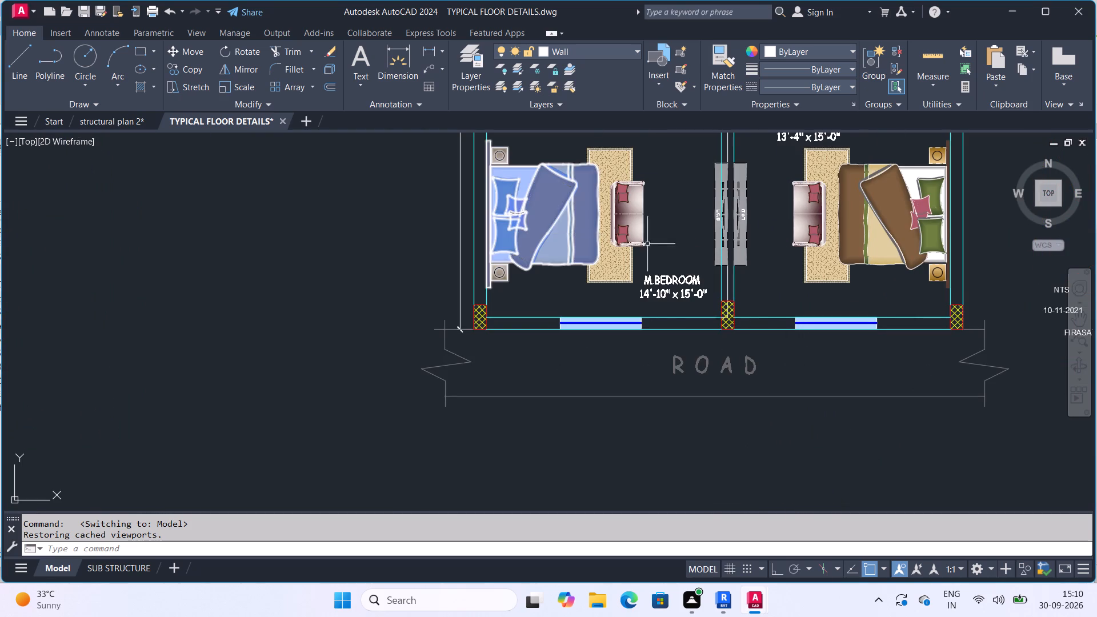
middle_click_drag(864, 265, 767, 306)
scroll(862, 265, "down", 2)
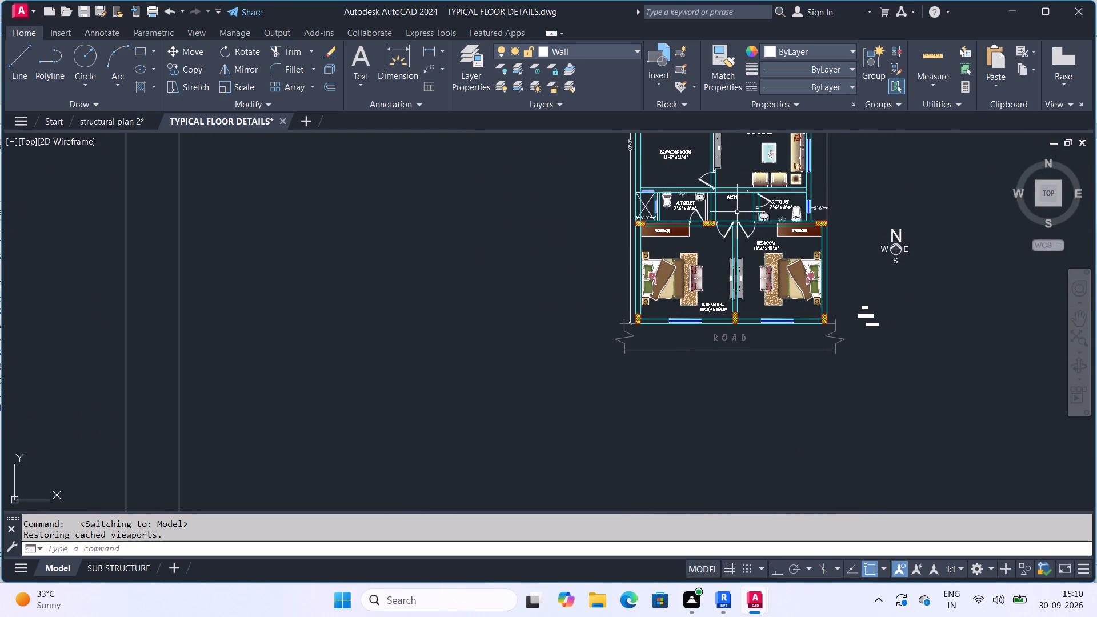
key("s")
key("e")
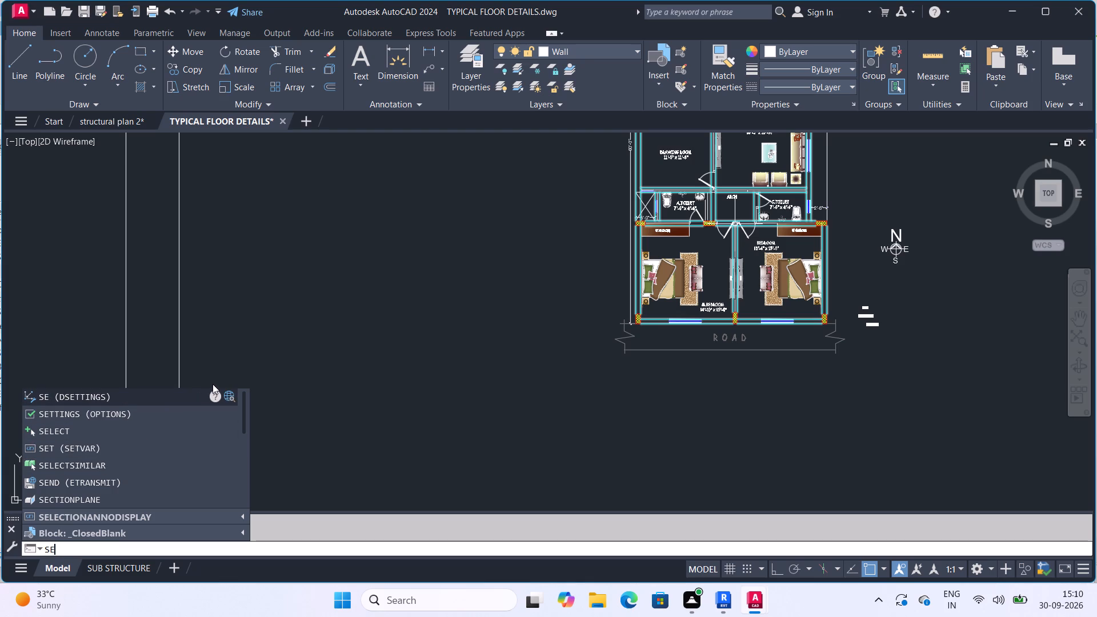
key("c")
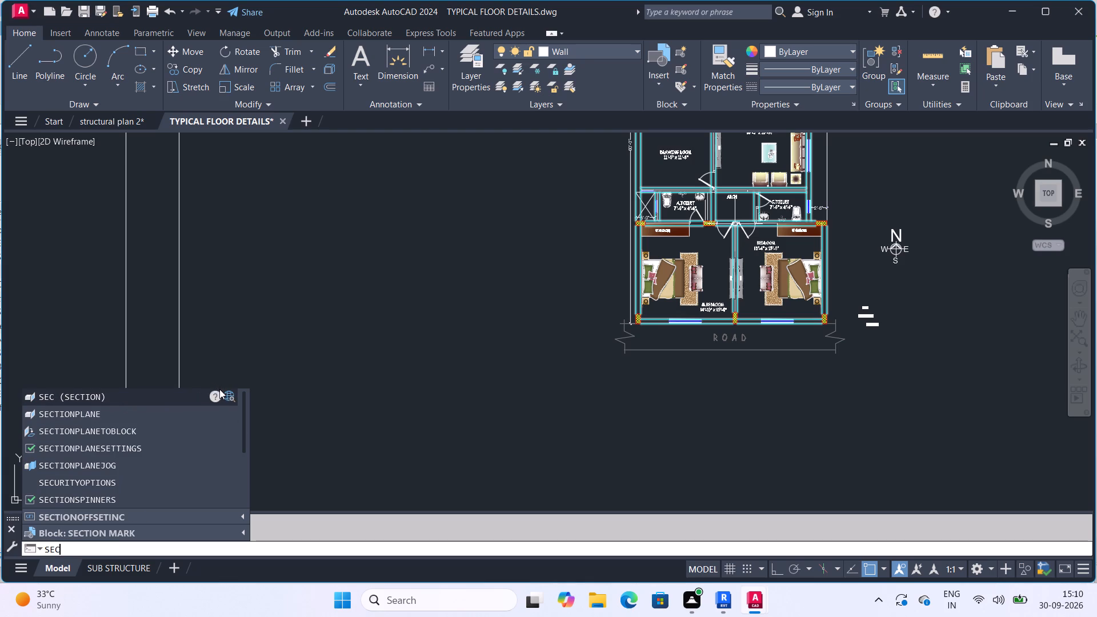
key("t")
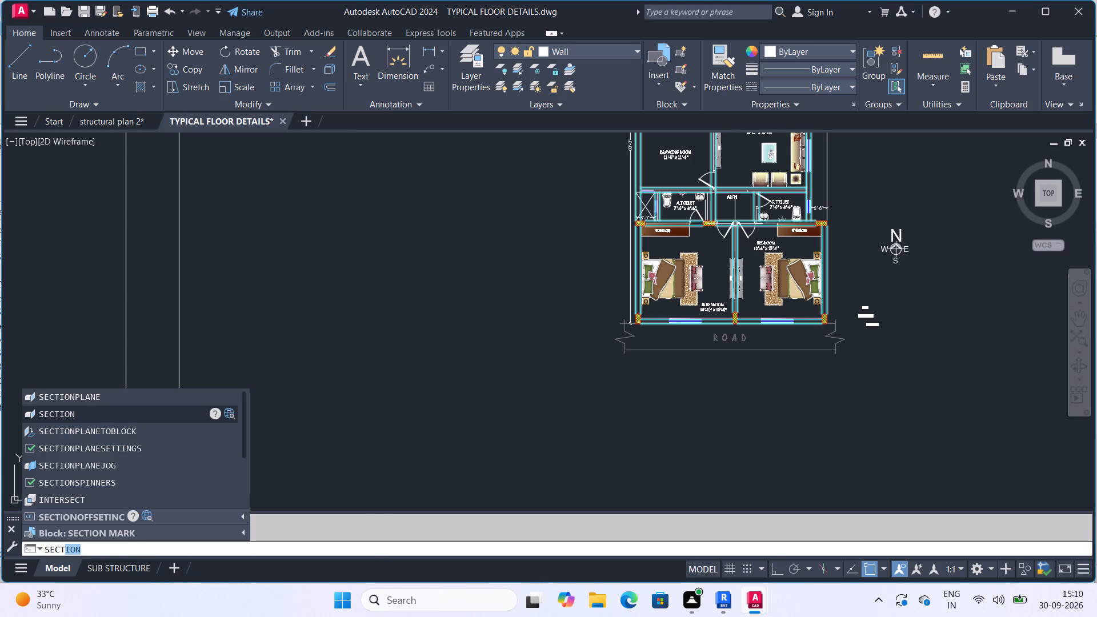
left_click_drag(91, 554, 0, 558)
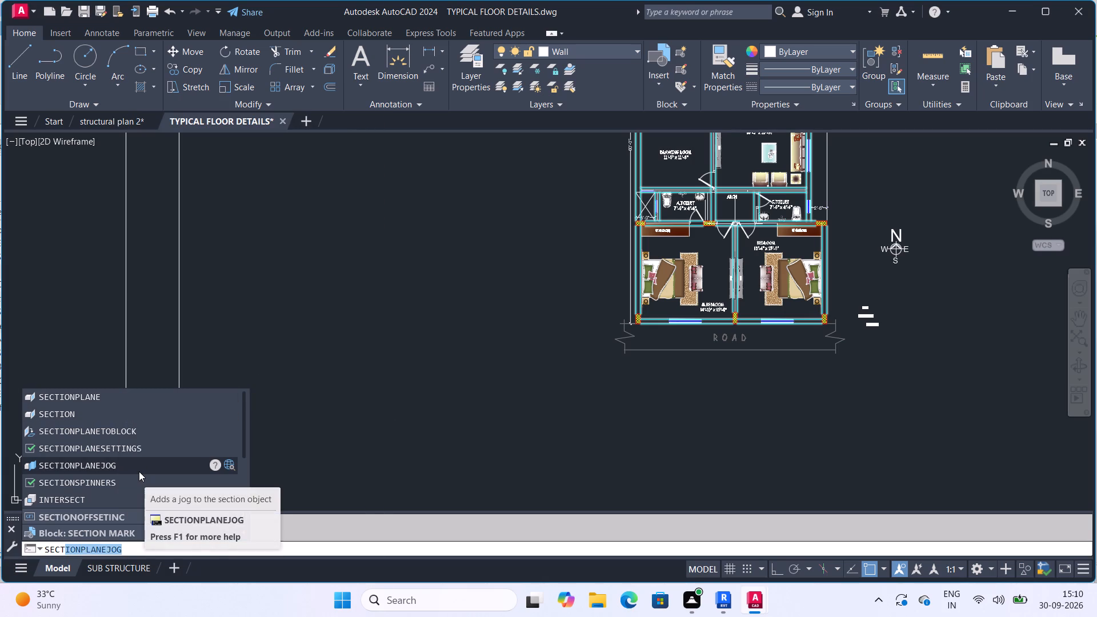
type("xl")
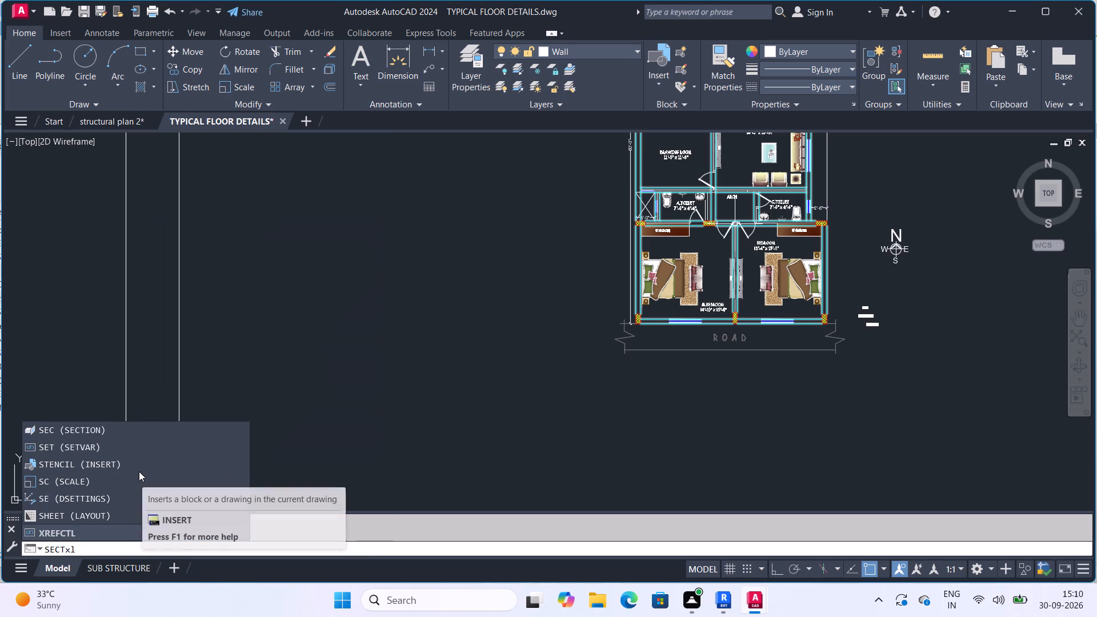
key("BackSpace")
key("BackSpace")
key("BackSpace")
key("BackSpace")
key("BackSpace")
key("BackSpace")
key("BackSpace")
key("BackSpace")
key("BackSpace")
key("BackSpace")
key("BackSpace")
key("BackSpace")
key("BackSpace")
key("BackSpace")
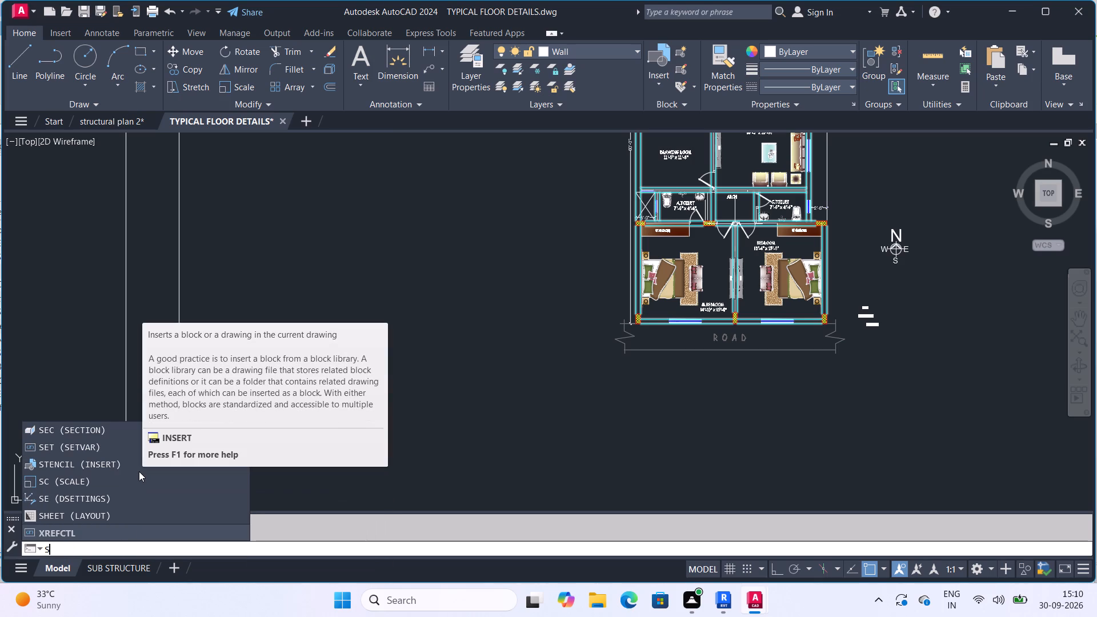
Draw a nearly horizontal construction line (XLINE) across the beds of both road-side bedrooms.
type("xl")
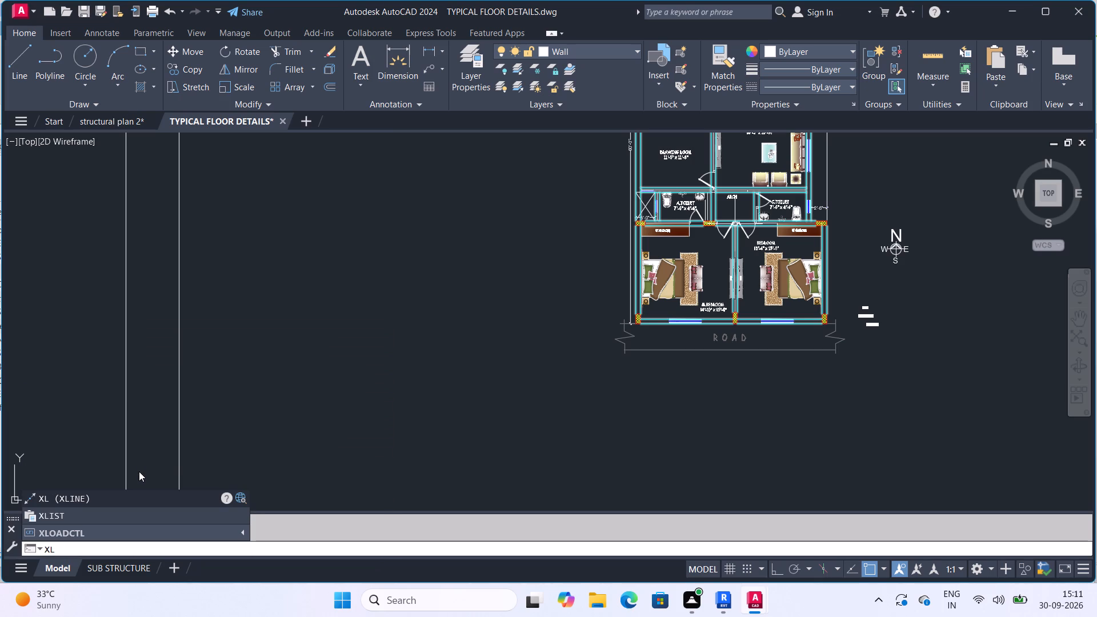
key("Return")
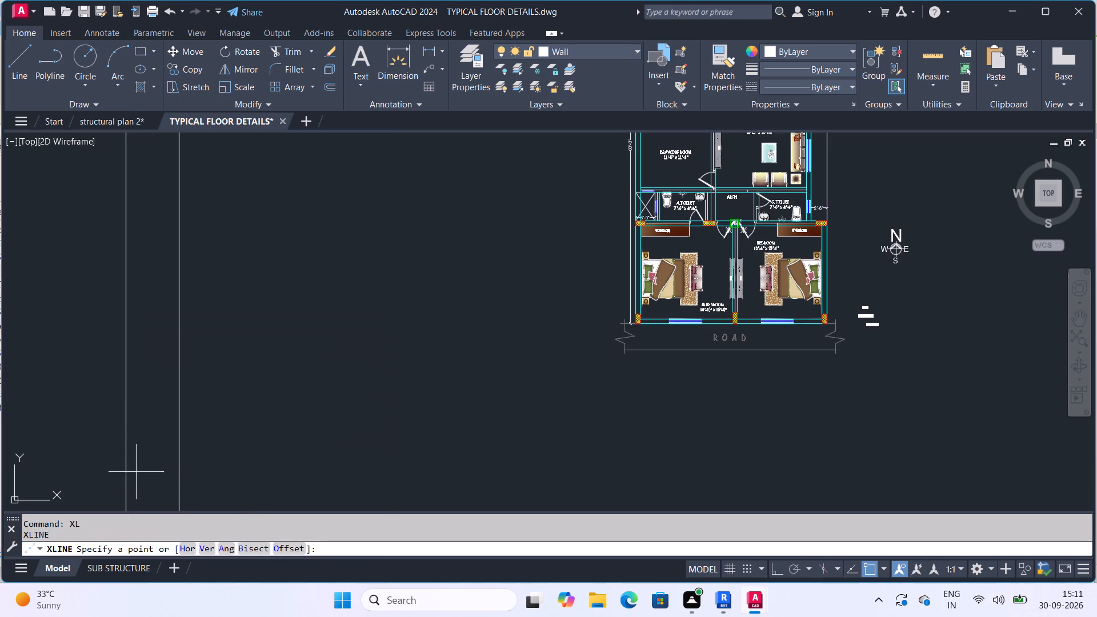
scroll(638, 310, "up", 4)
middle_click_drag(629, 331, 458, 331)
scroll(603, 333, "down", 1)
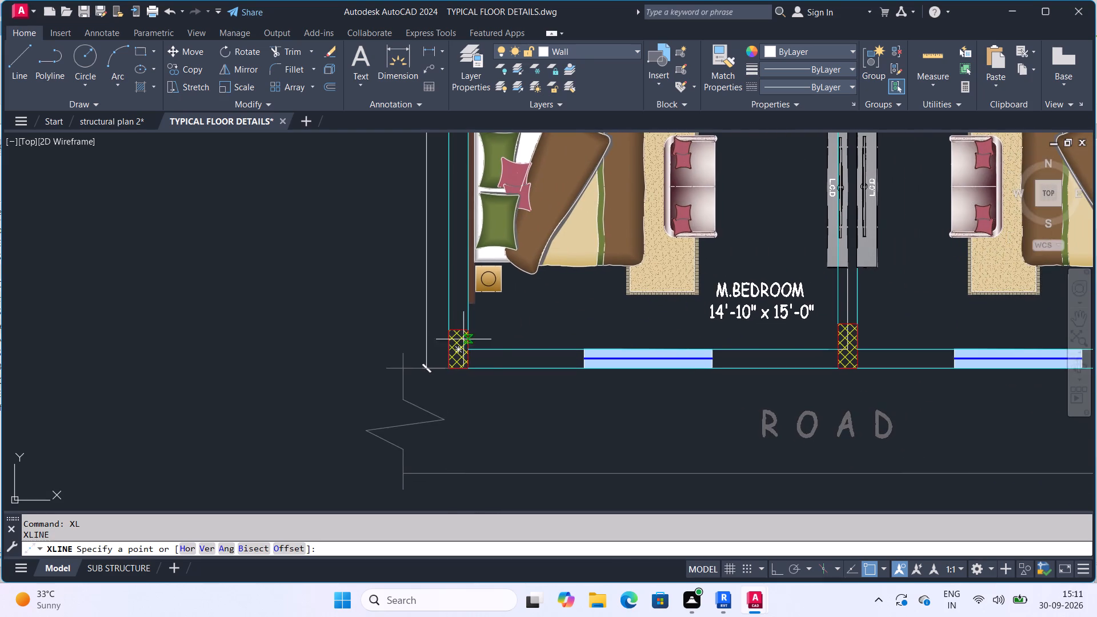
scroll(447, 327, "down", 4)
scroll(421, 293, "up", 3)
scroll(459, 325, "up", 1)
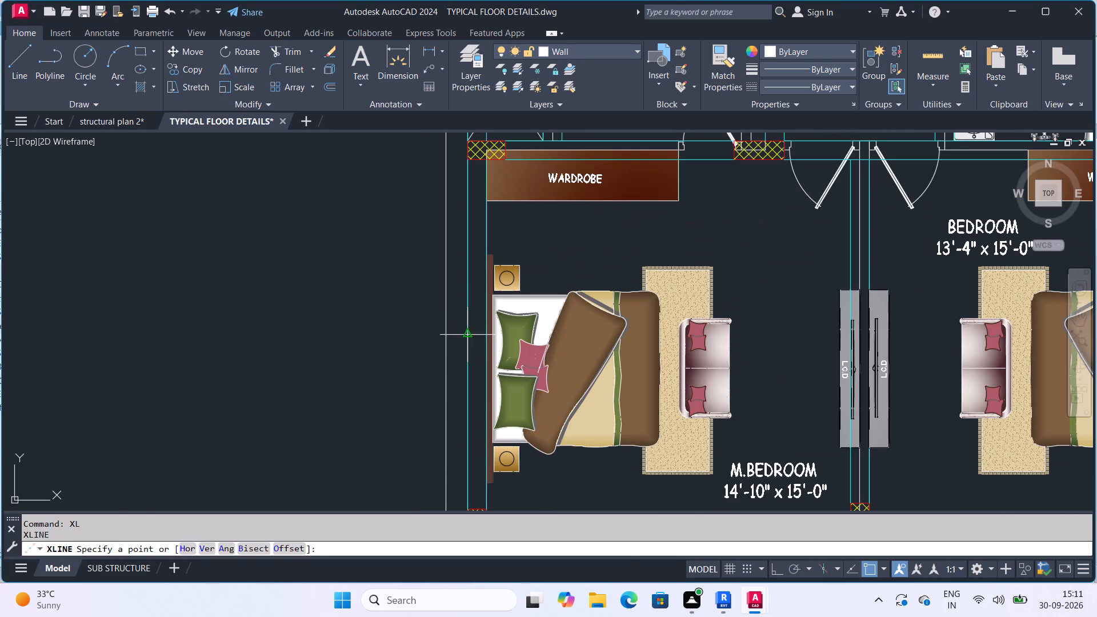
scroll(469, 340, "down", 4)
scroll(469, 340, "up", 3)
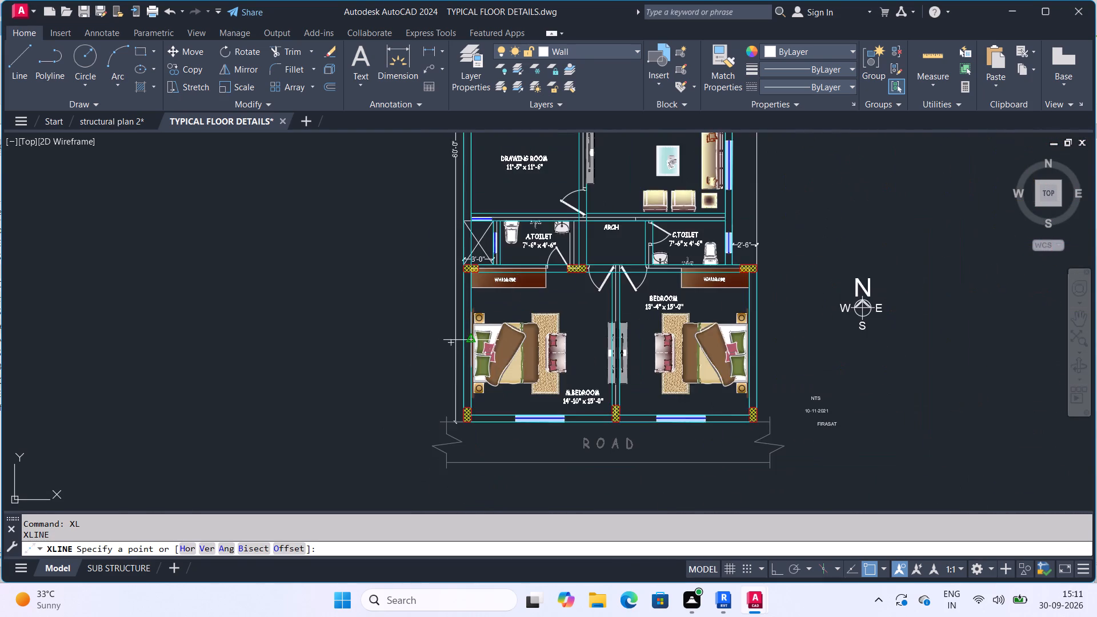
scroll(469, 340, "up", 3)
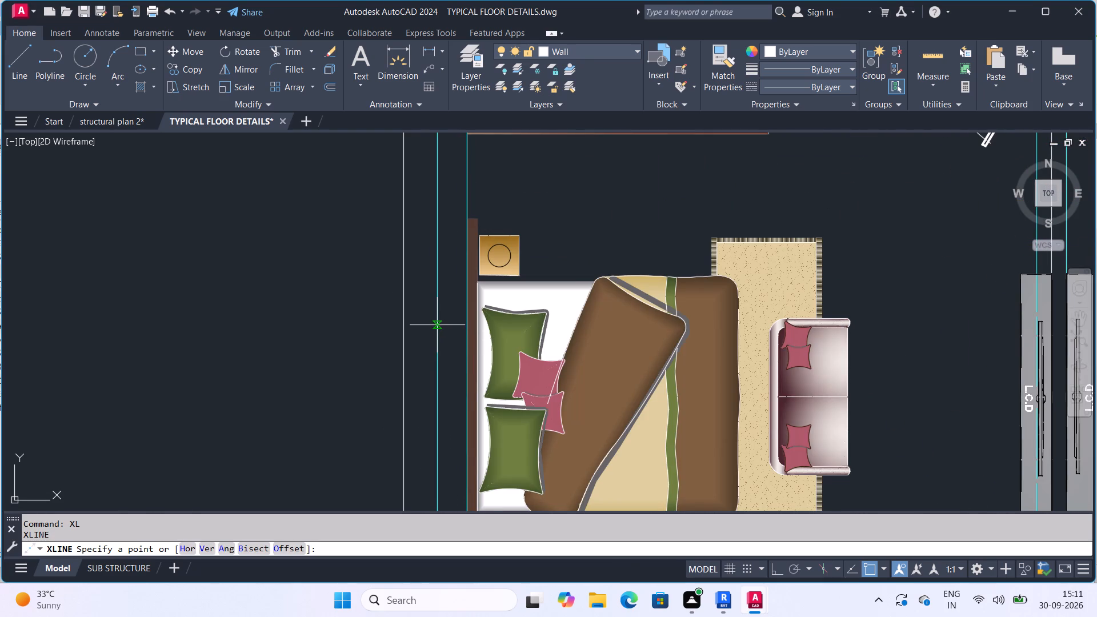
left_click(361, 306)
middle_click_drag(736, 322, 663, 333)
scroll(735, 321, "down", 2)
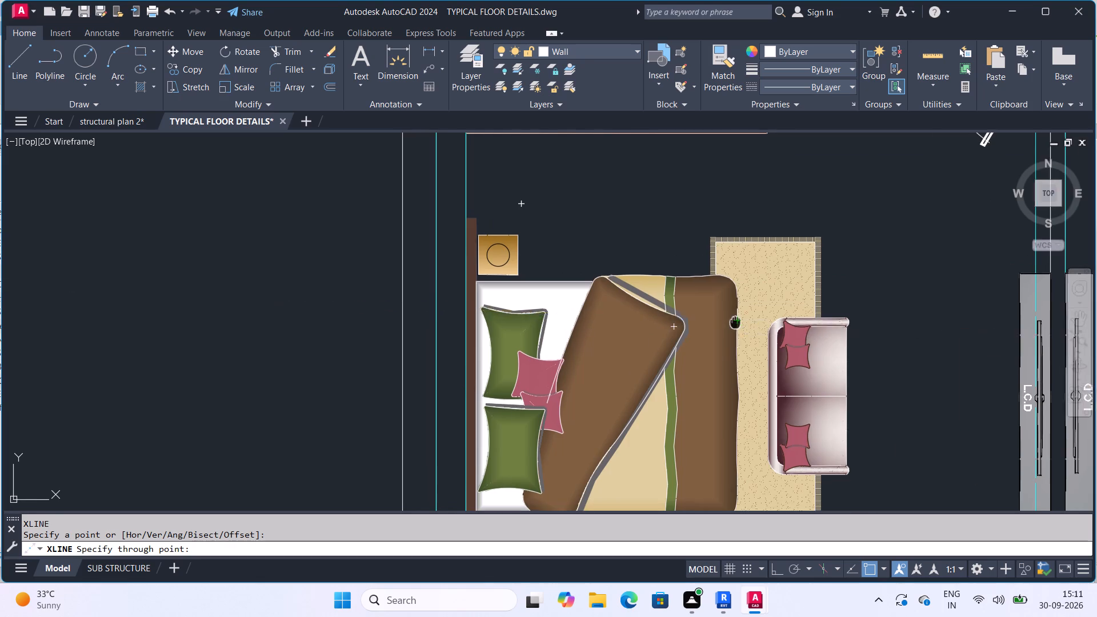
scroll(663, 333, "down", 1)
middle_click_drag(663, 333, 457, 332)
middle_click(456, 332)
left_click(601, 332)
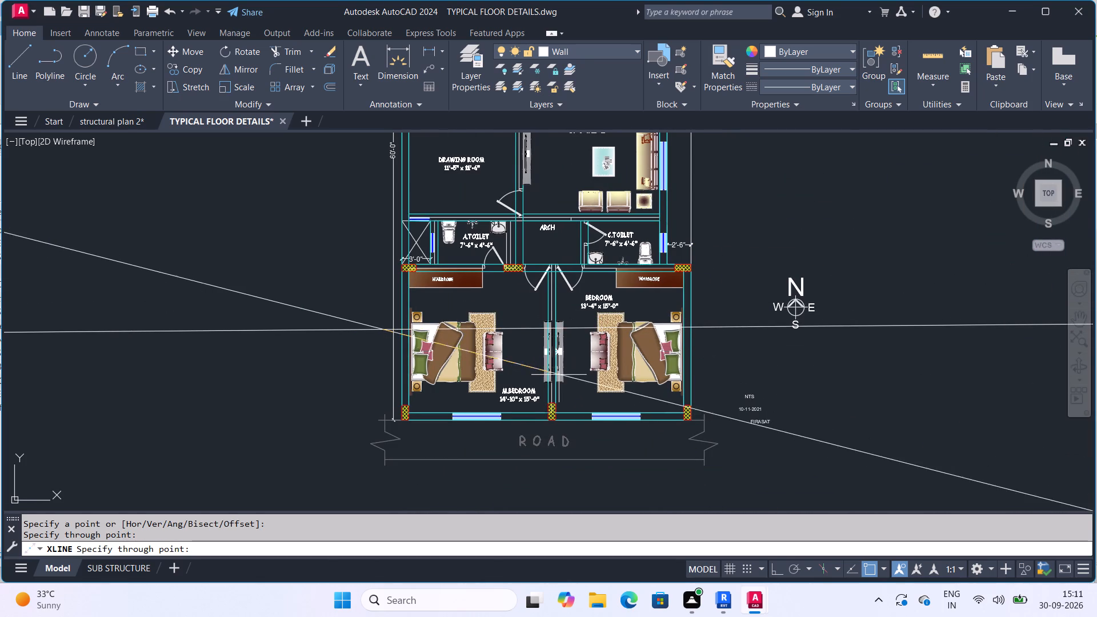
key("Escape")
Inspect the road-side columns and outer walls of the two bedrooms around the construction line.
middle_click_drag(517, 387, 458, 315)
scroll(507, 379, "down", 1)
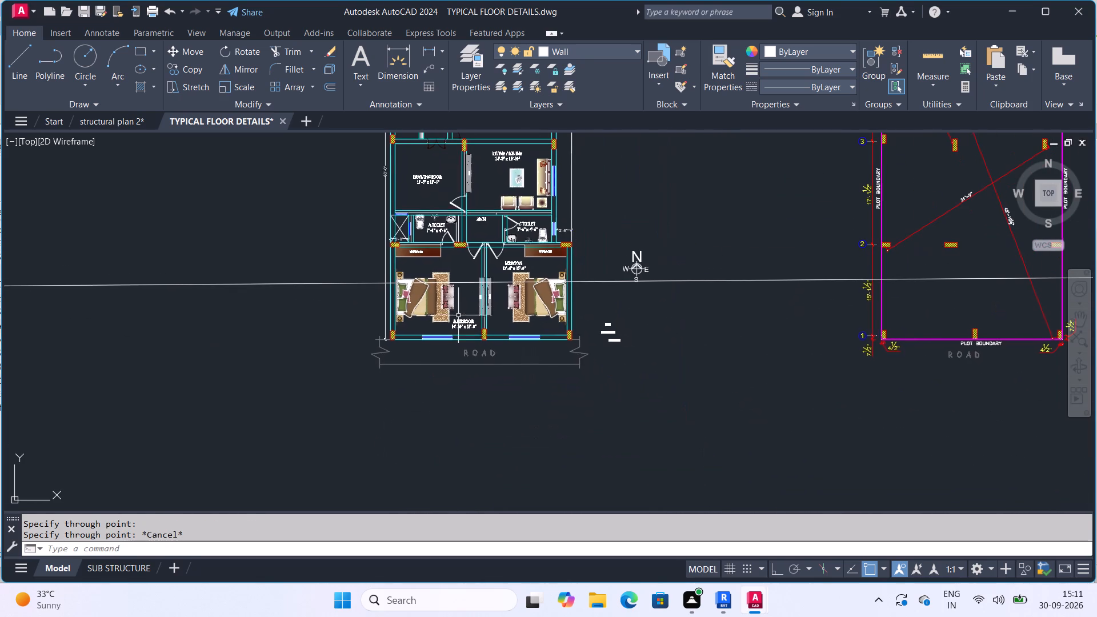
scroll(592, 298, "up", 2)
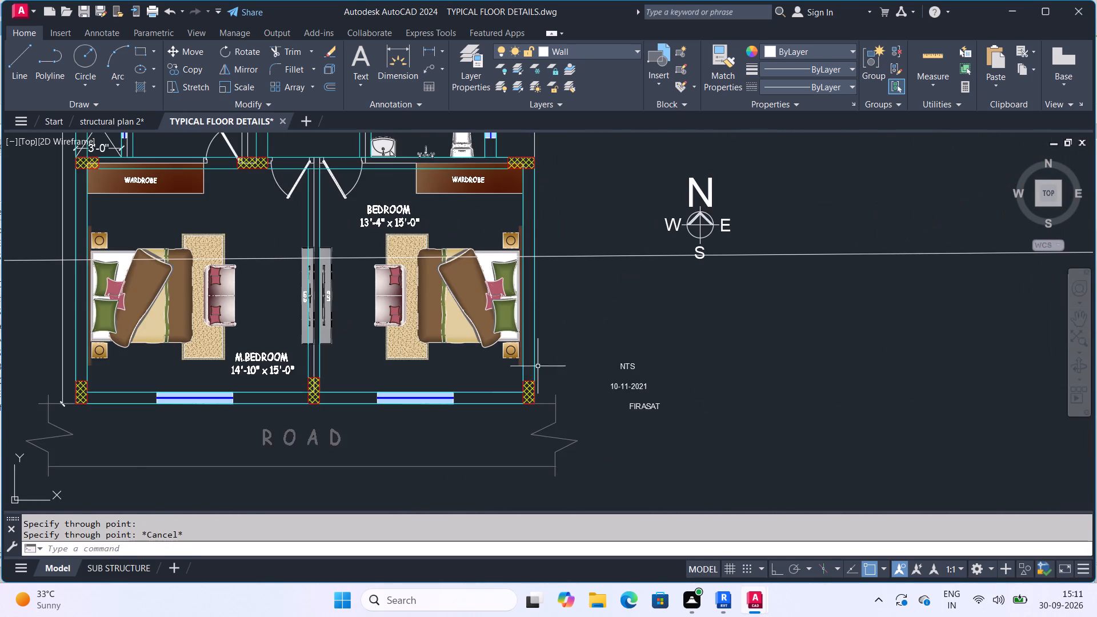
scroll(531, 374, "up", 1)
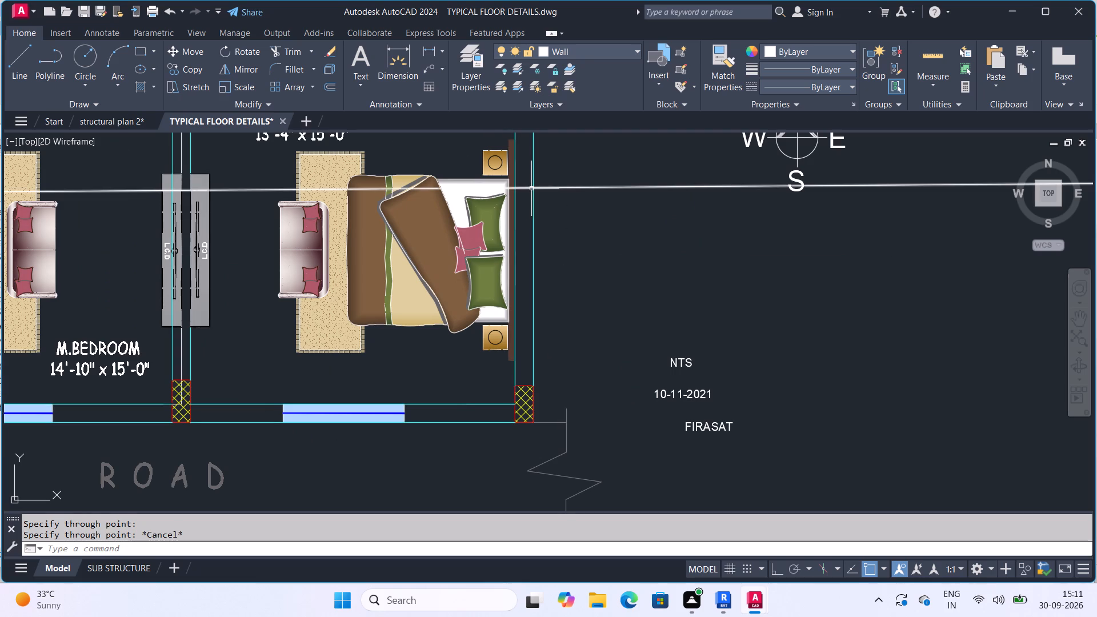
scroll(543, 185, "up", 2)
scroll(516, 211, "down", 3)
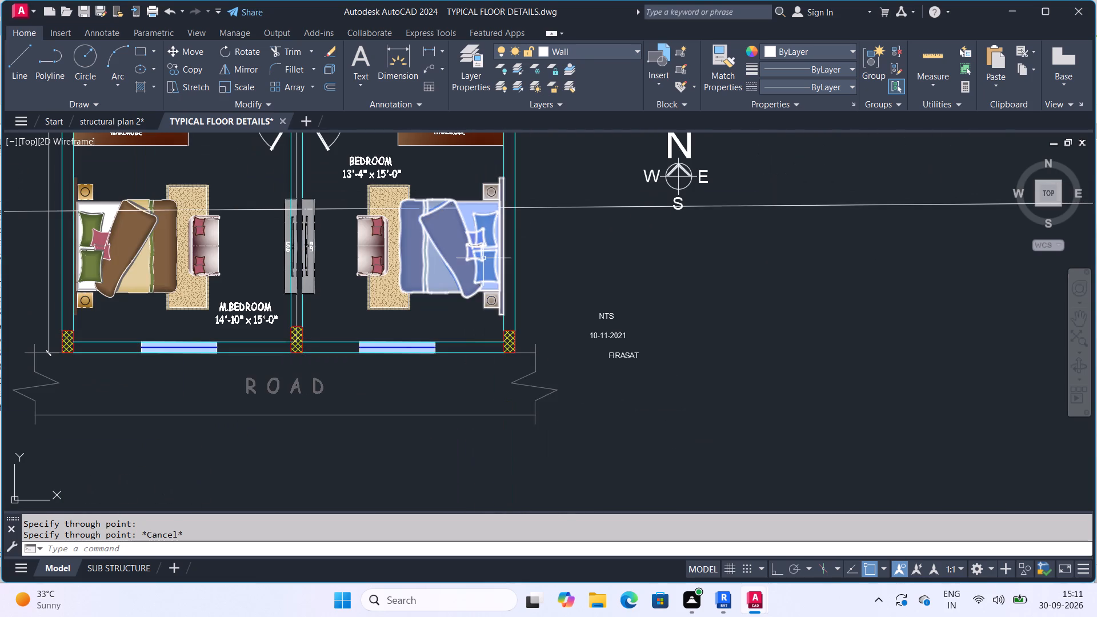
scroll(310, 301, "up", 3)
middle_click_drag(258, 330, 471, 277)
scroll(267, 328, "down", 3)
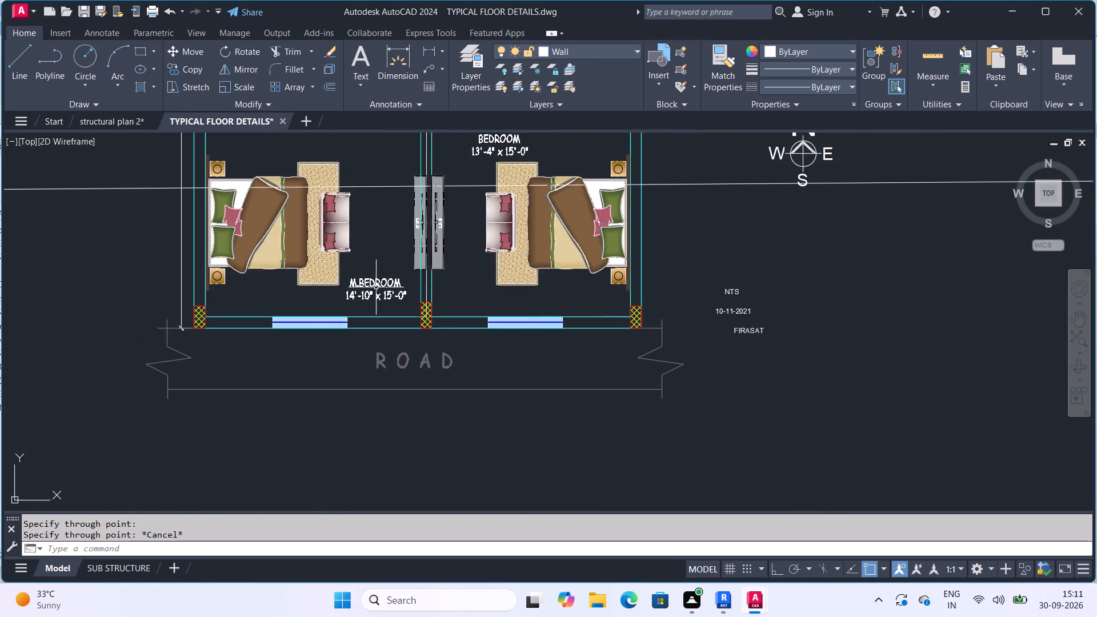
scroll(231, 251, "up", 2)
middle_click_drag(172, 255, 359, 295)
scroll(359, 295, "down", 1)
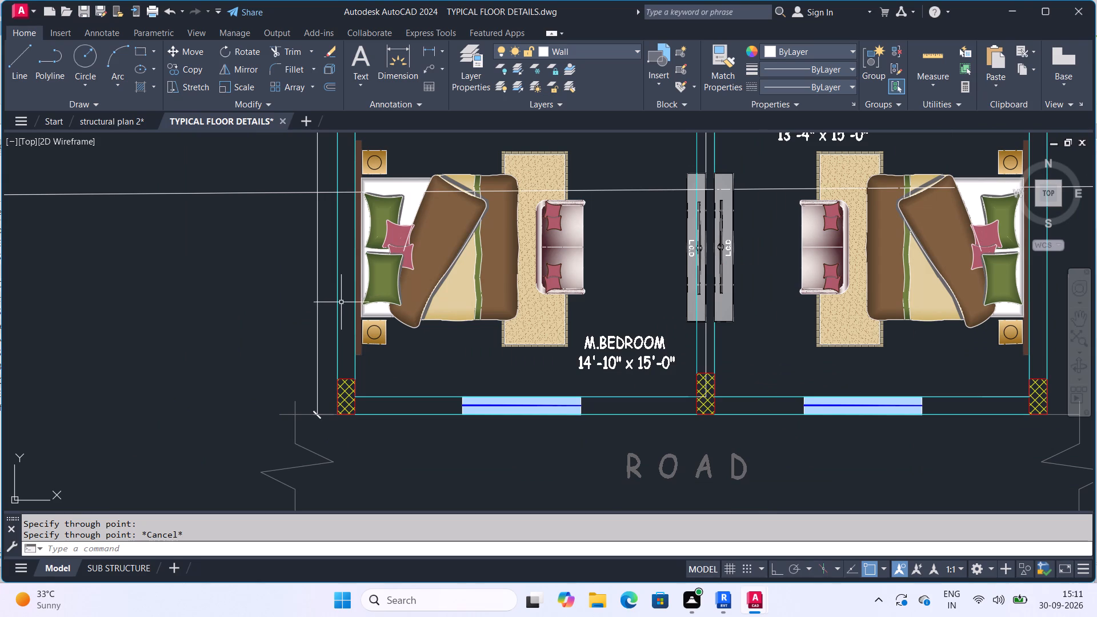
middle_click_drag(466, 297, 388, 345)
scroll(451, 316, "down", 1)
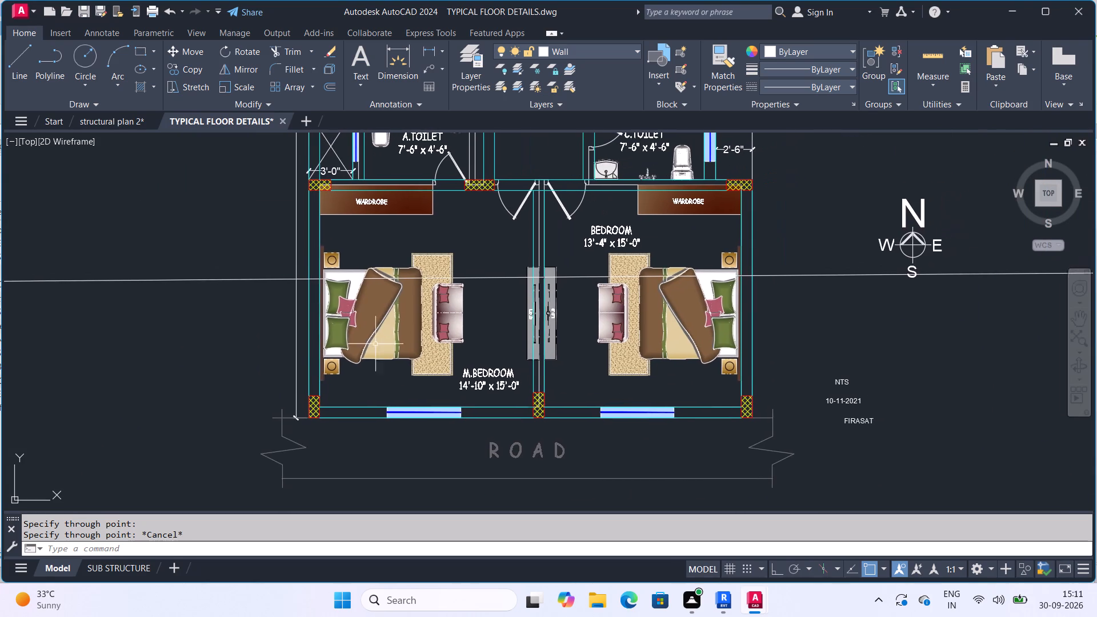
Draw a vertical construction line along the outer face of the M.BEDROOM's west wall, through the road-side corner column's outer corner.
scroll(299, 263, "up", 2)
key("space")
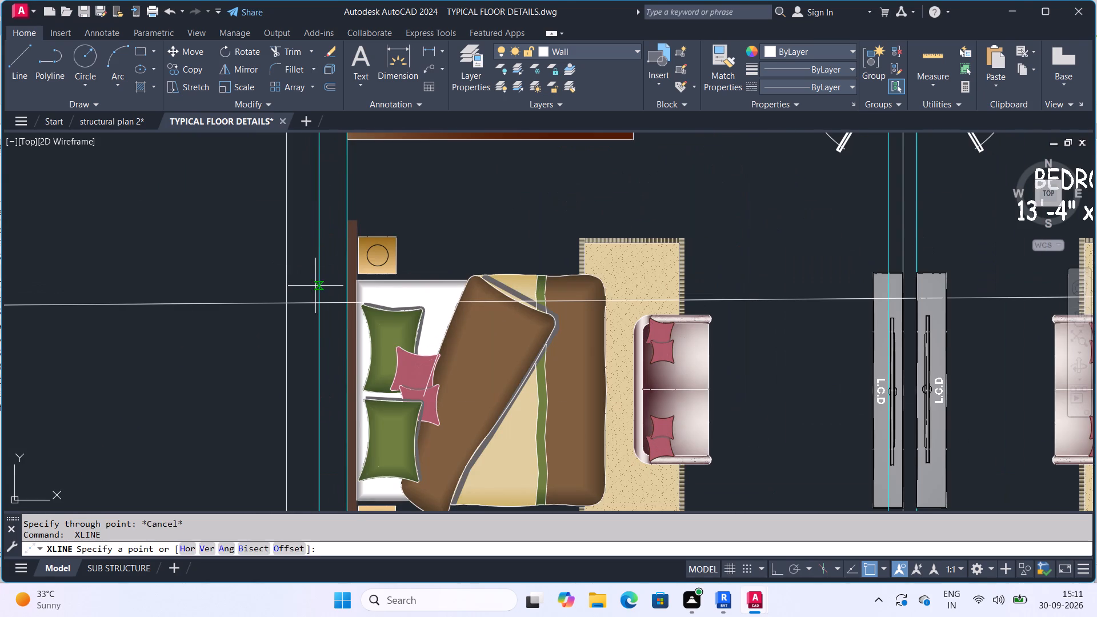
key("space")
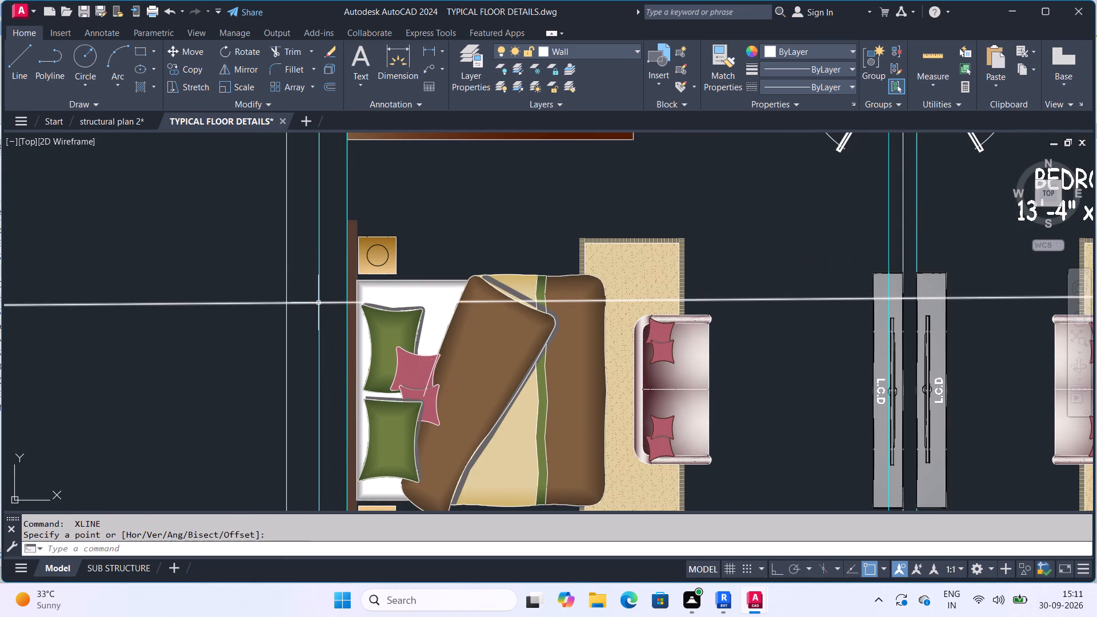
left_click(318, 303)
scroll(332, 302, "down", 3)
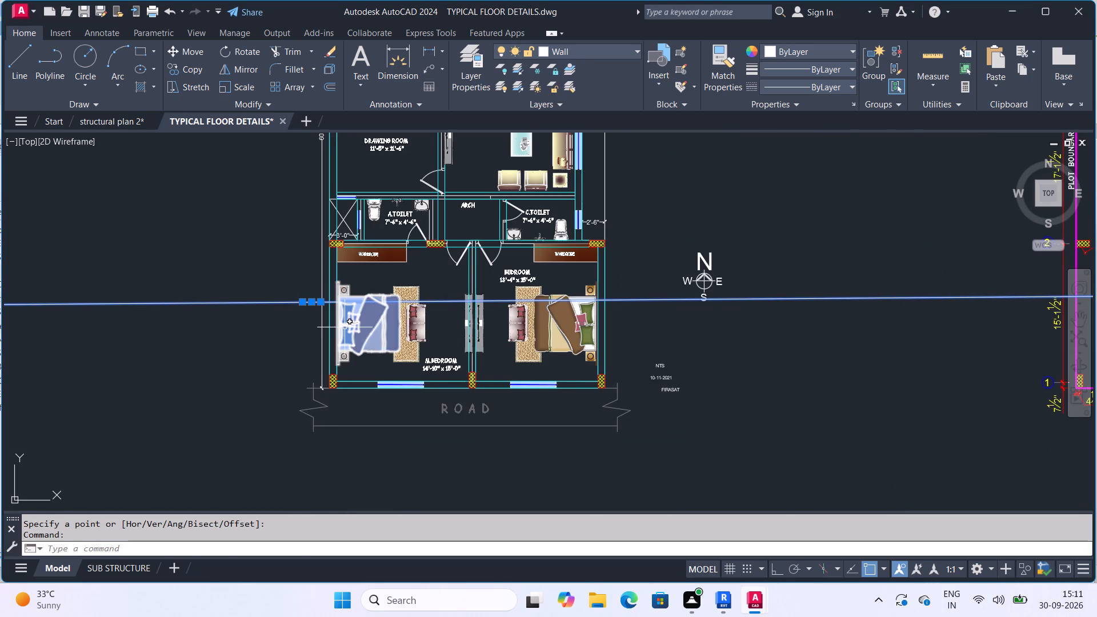
key("space")
scroll(333, 324, "up", 2)
left_click(319, 271)
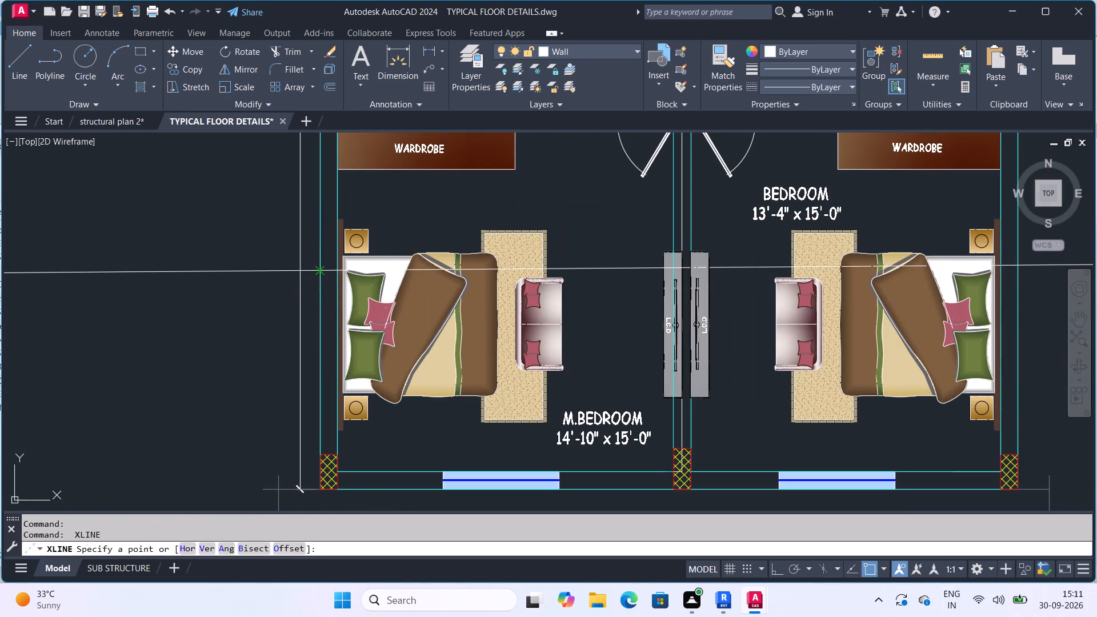
middle_click_drag(319, 454, 325, 259)
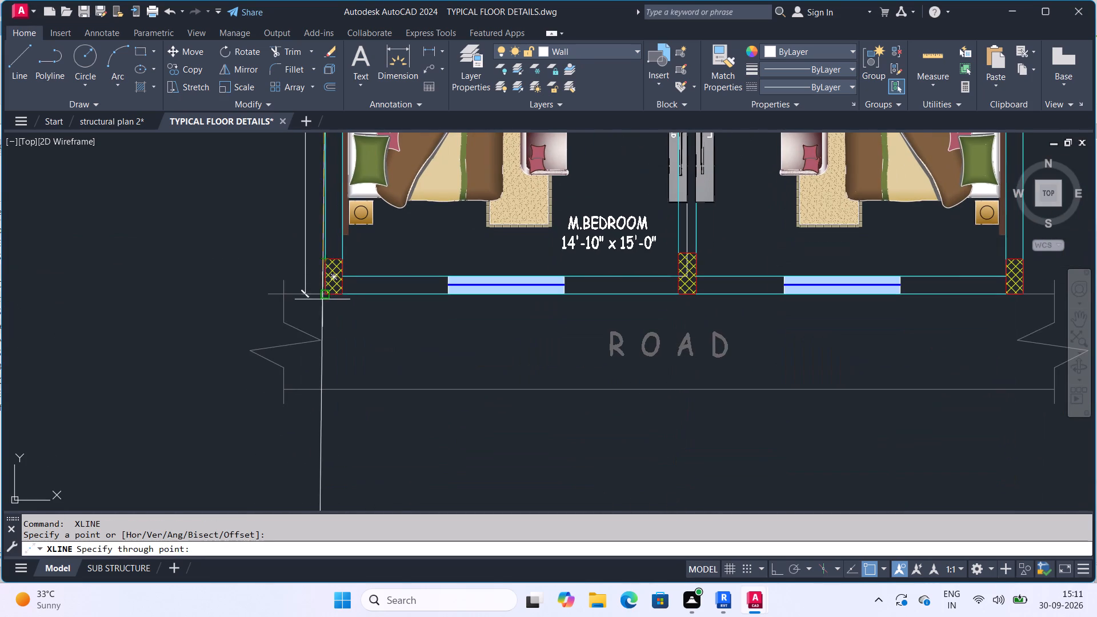
left_click(326, 295)
middle_click_drag(356, 282, 340, 349)
scroll(349, 313, "down", 1)
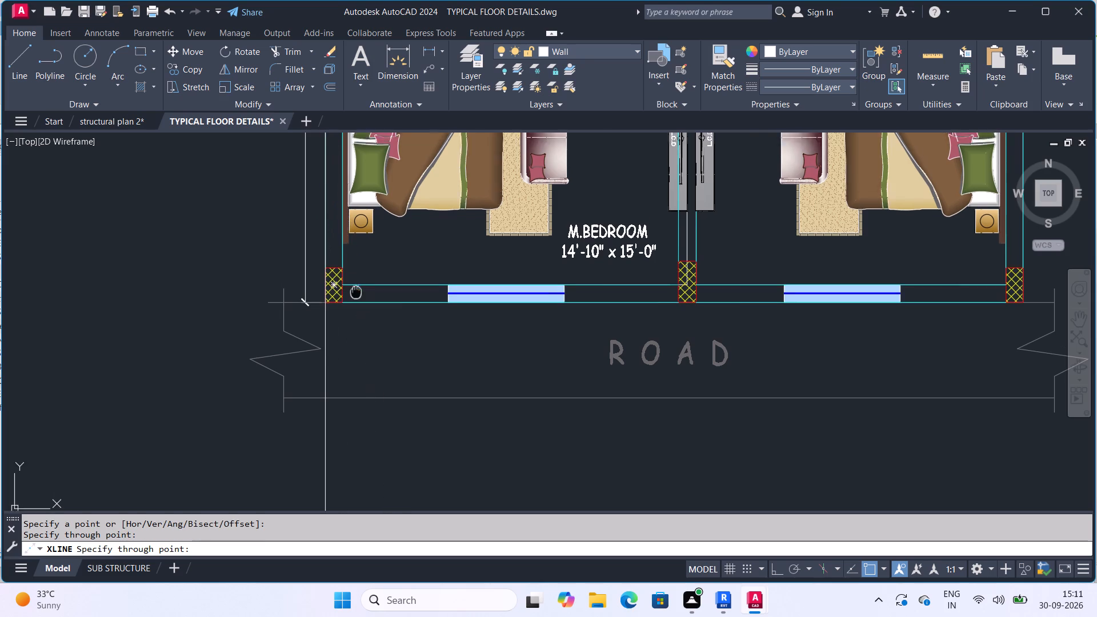
middle_click_drag(340, 349, 336, 364)
key("Escape")
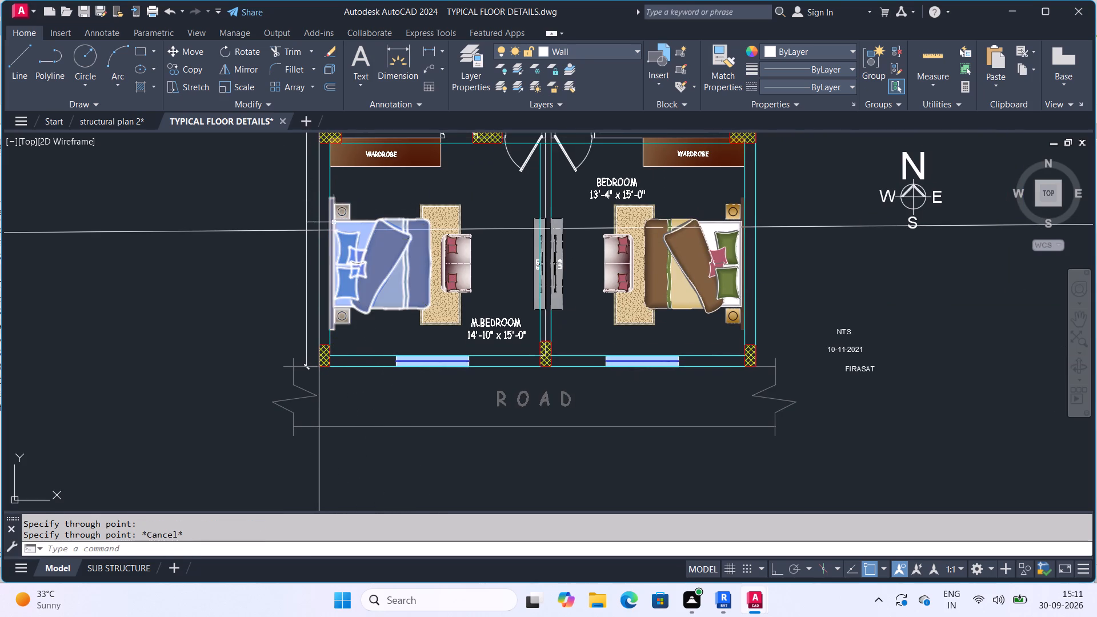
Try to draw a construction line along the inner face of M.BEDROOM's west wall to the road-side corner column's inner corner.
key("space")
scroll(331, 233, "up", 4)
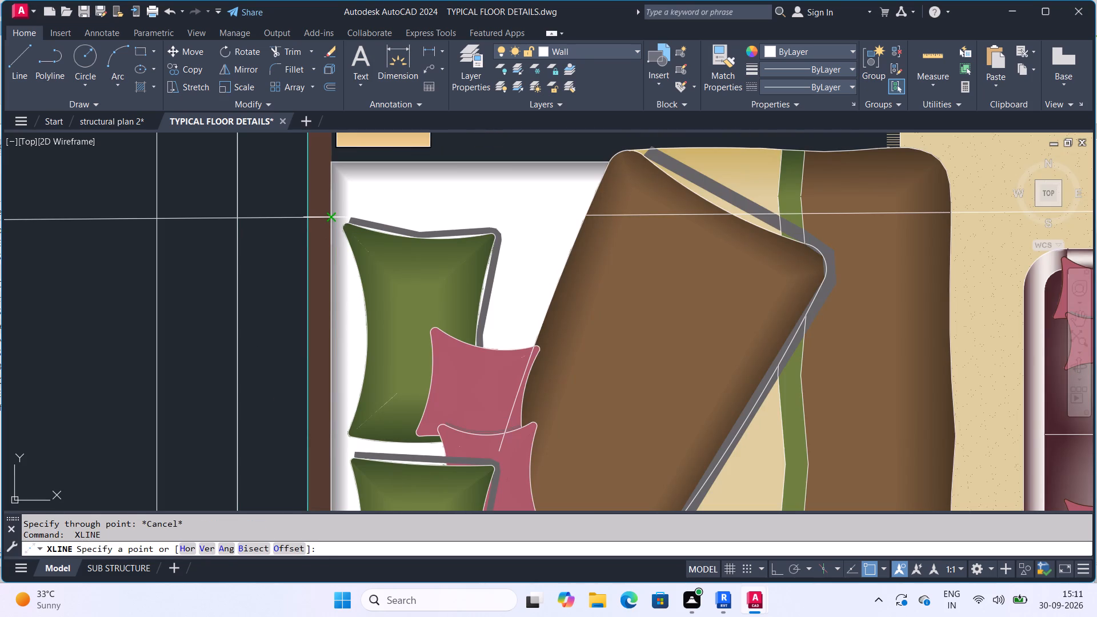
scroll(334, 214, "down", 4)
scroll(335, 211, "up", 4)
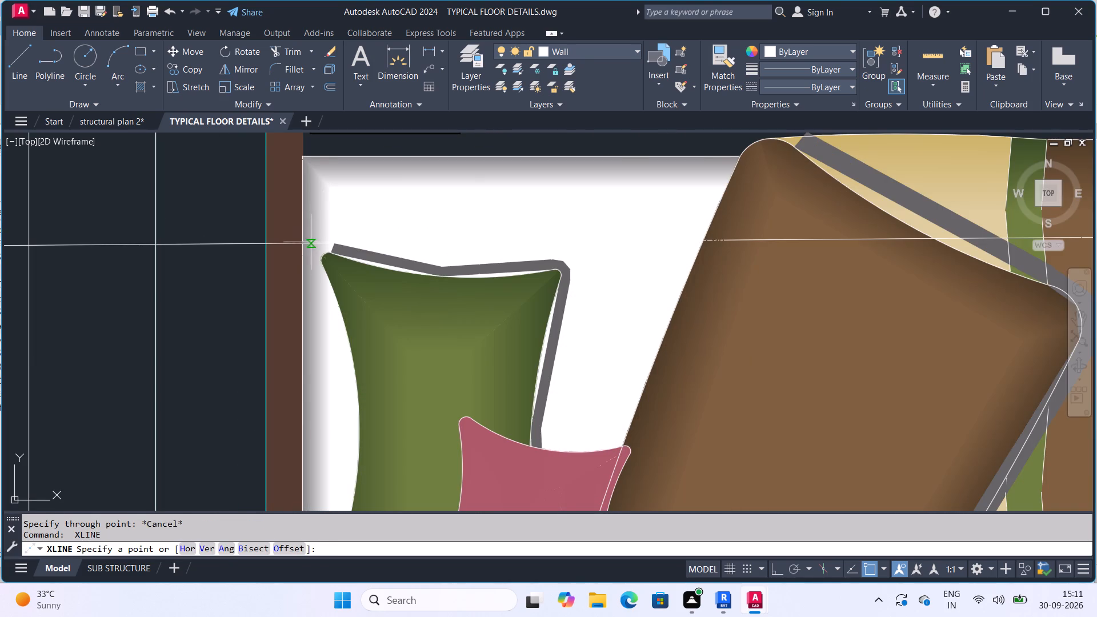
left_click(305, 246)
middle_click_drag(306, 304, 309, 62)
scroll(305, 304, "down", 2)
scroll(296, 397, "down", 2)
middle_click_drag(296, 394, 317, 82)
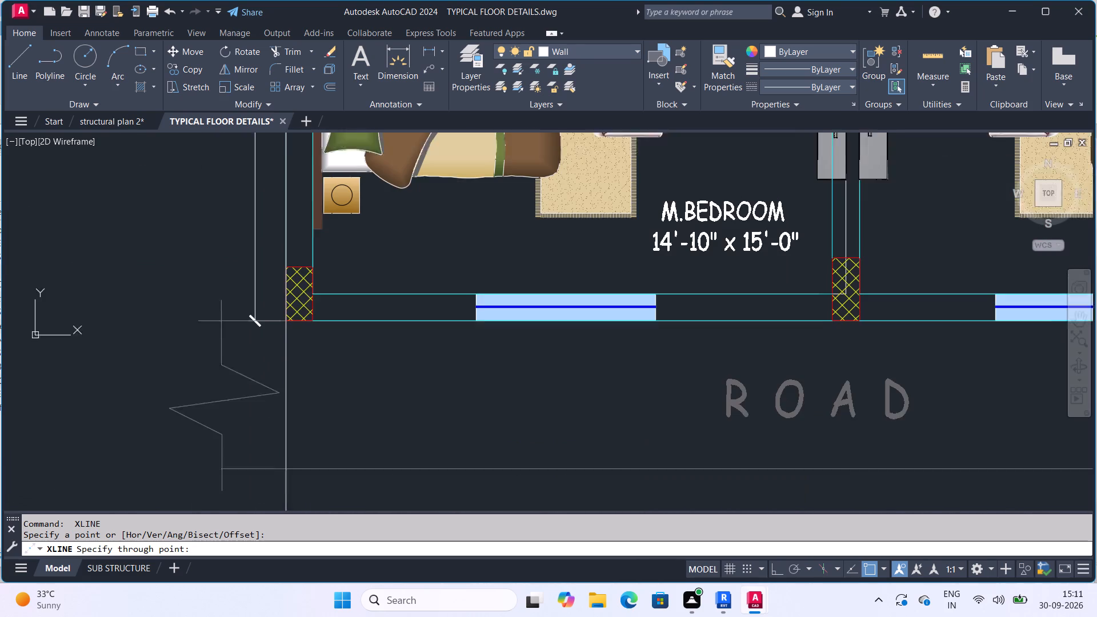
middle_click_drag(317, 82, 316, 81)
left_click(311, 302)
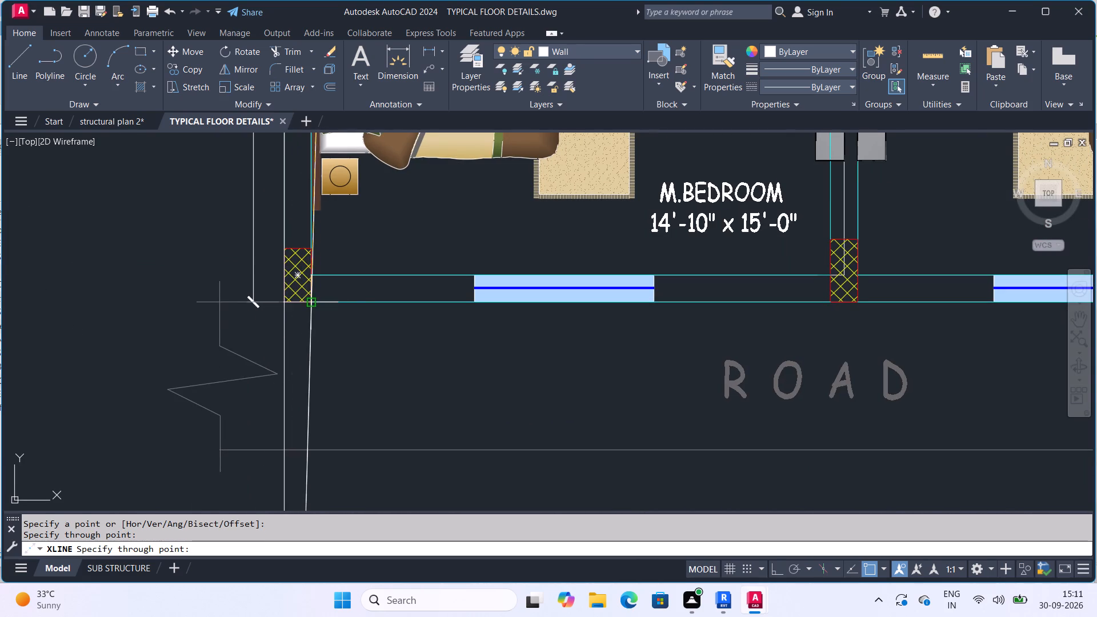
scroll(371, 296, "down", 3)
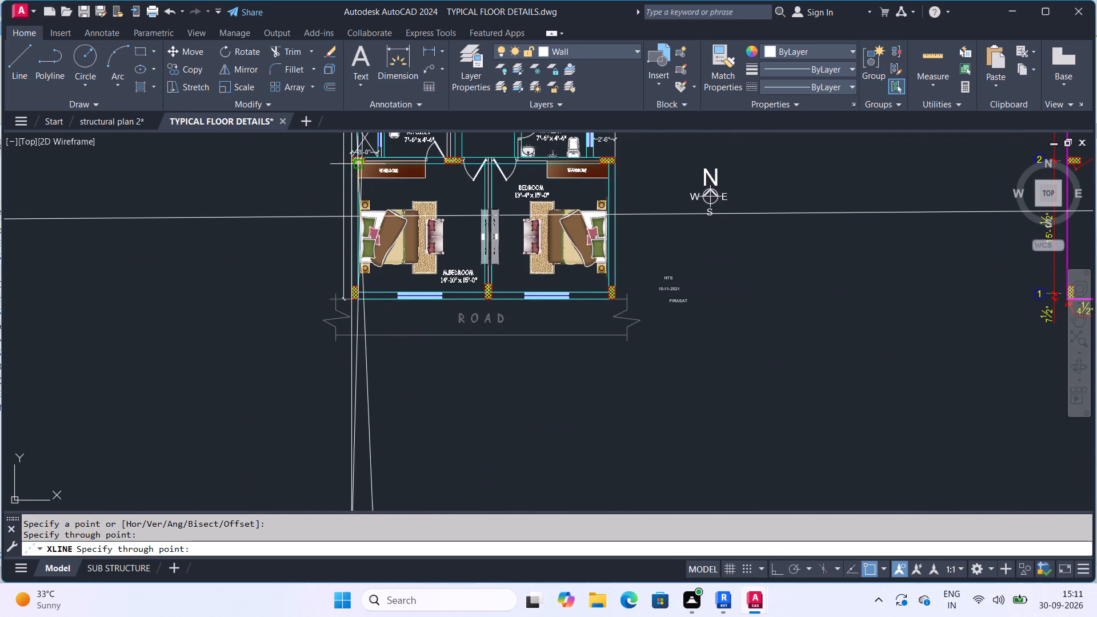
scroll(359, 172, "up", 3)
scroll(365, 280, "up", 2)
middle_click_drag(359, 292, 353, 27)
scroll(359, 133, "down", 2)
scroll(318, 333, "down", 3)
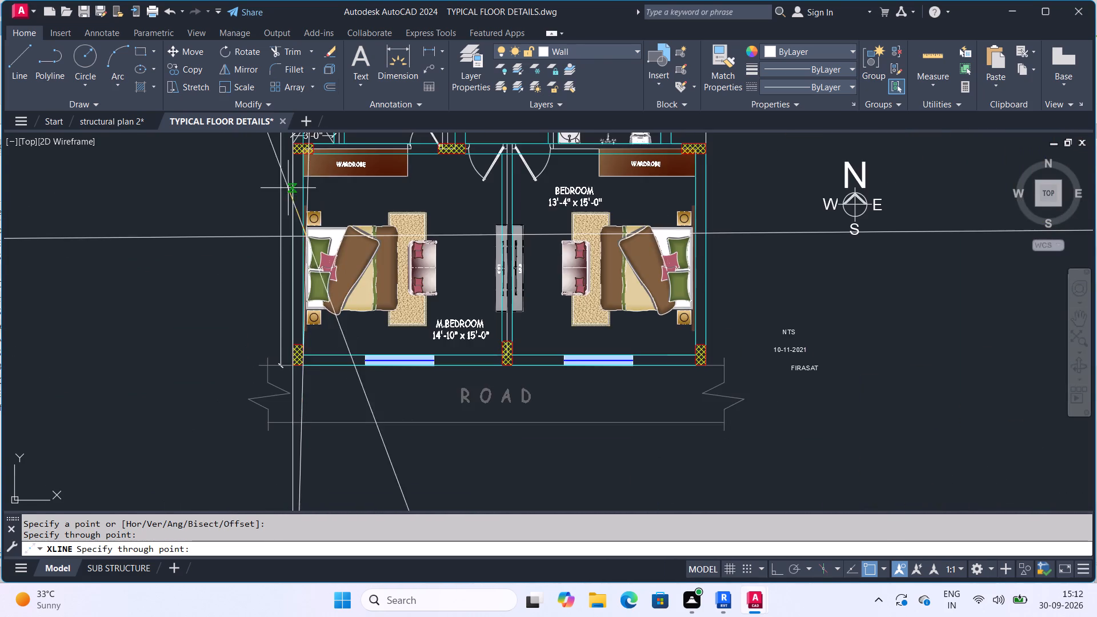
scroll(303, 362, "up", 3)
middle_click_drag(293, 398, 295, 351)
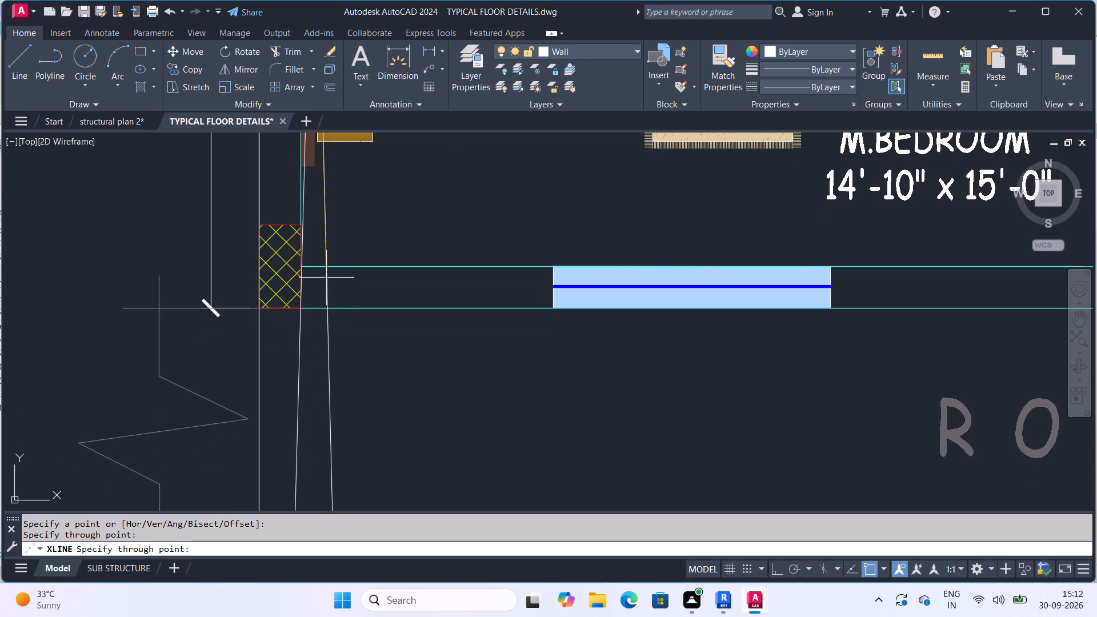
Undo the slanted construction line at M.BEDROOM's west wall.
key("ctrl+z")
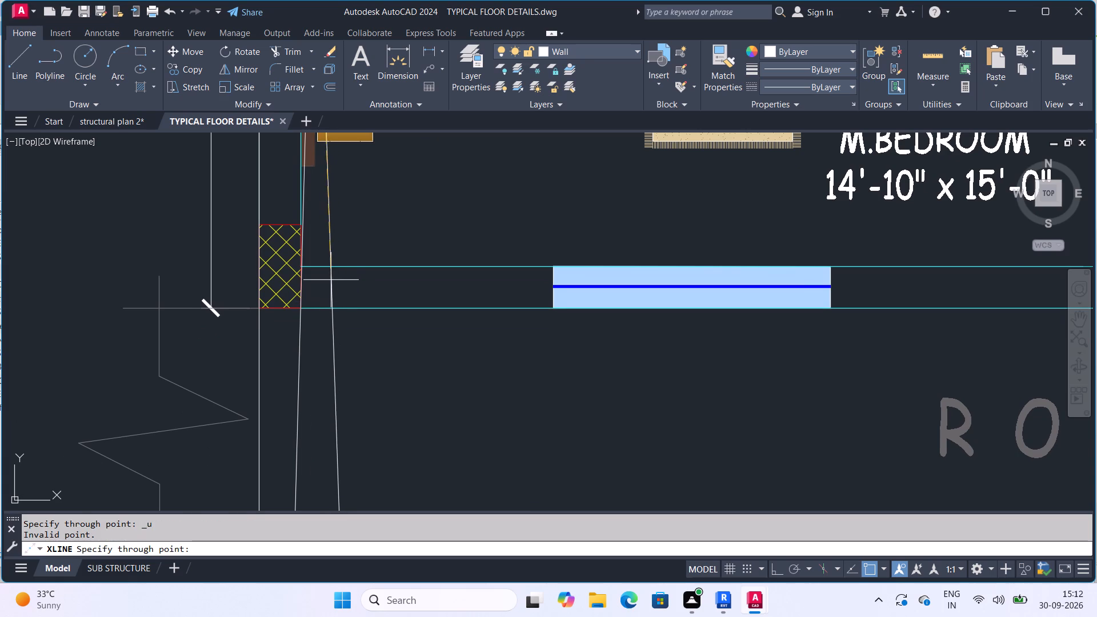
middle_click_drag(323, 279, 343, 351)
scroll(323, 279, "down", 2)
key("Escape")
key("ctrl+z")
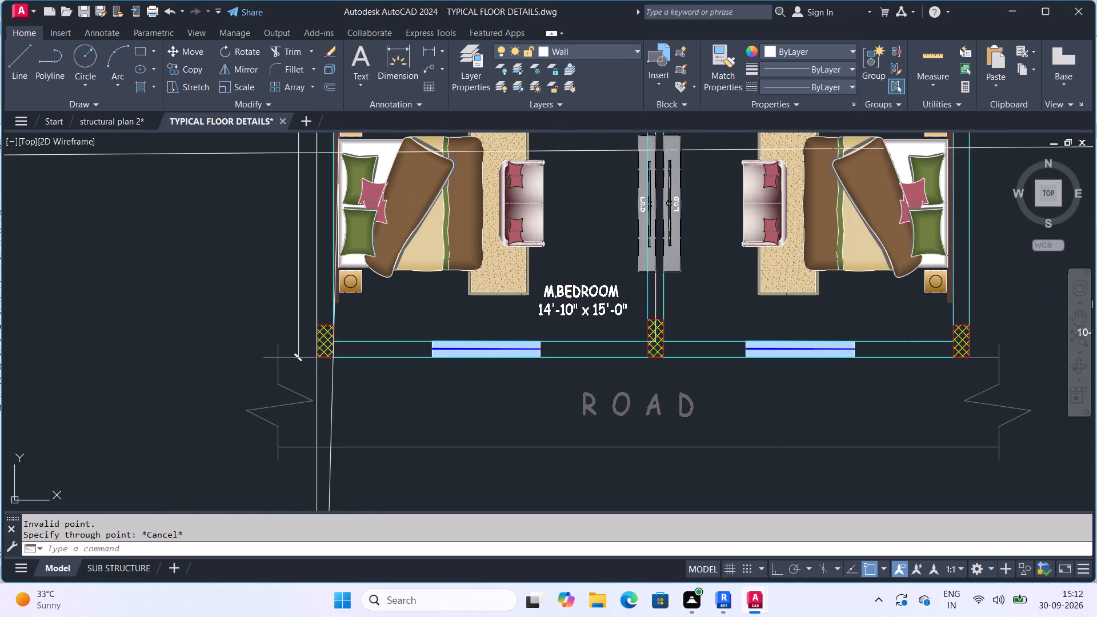
Draw a vertical construction line (XLINE) along the inner face of the road-side west corner column, through its two inner corners.
scroll(333, 319, "up", 3)
middle_click_drag(326, 269, 347, 385)
scroll(329, 301, "down", 2)
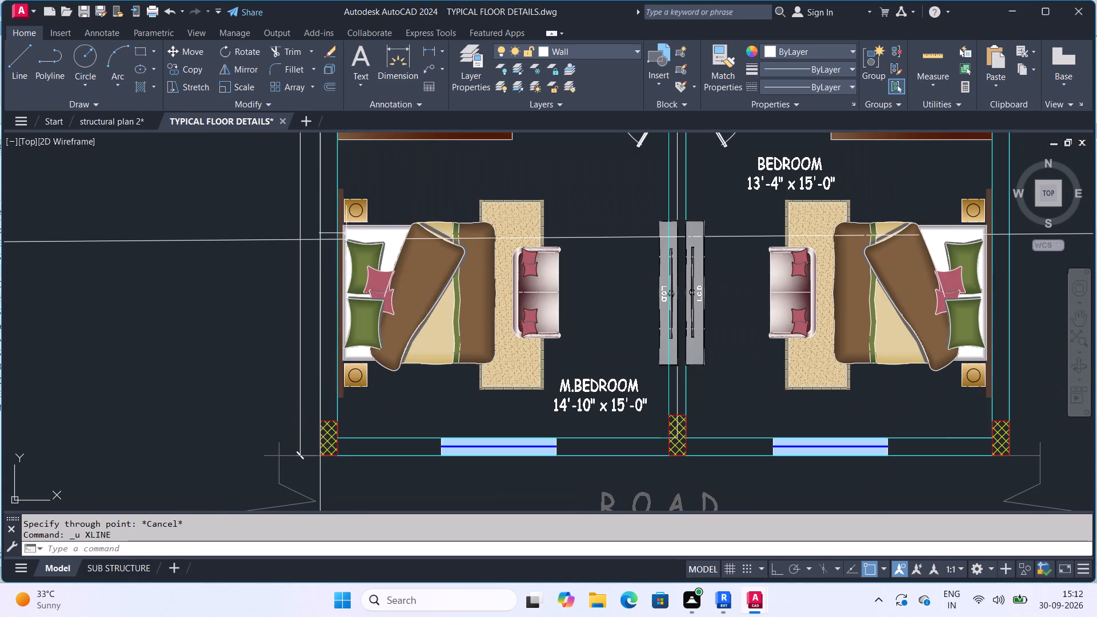
scroll(399, 317, "down", 1)
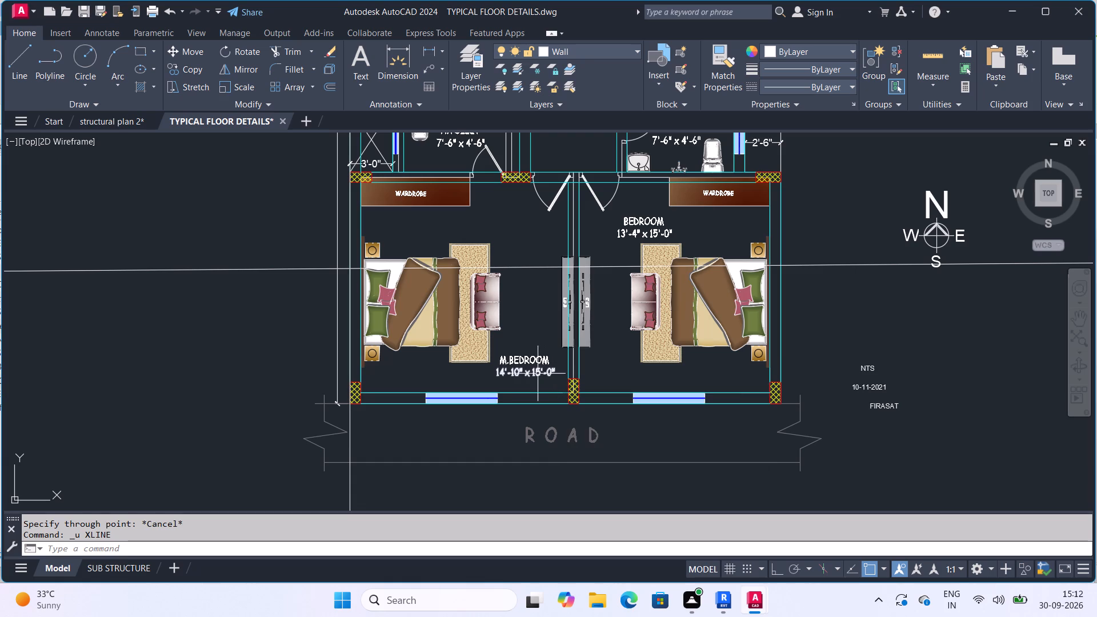
scroll(354, 421, "up", 3)
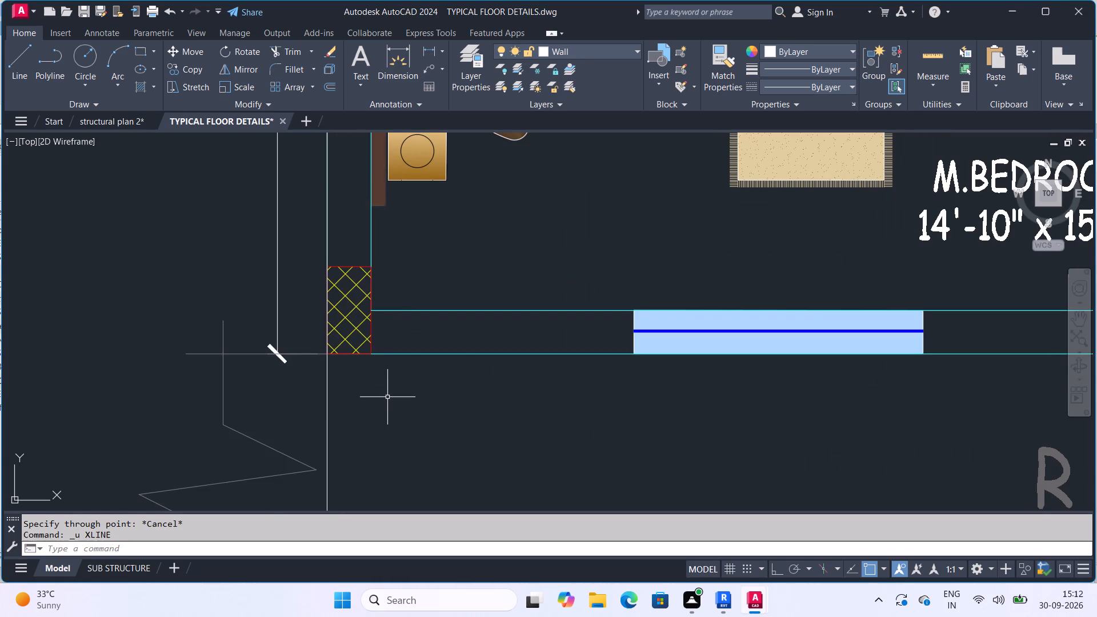
type("xl")
key("Return")
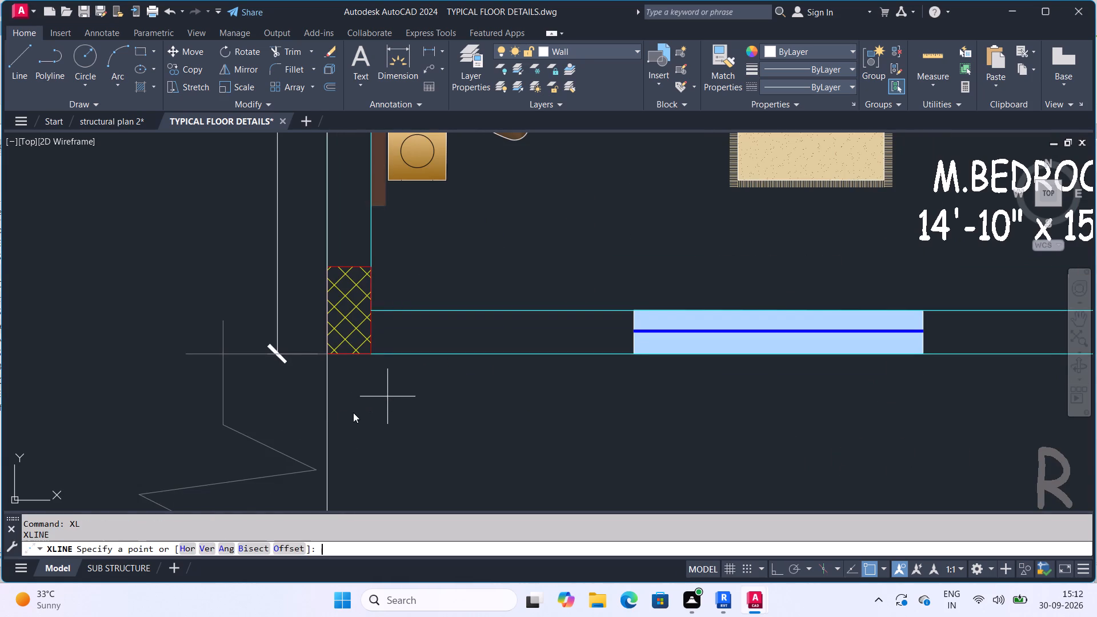
left_click(370, 269)
left_click(370, 358)
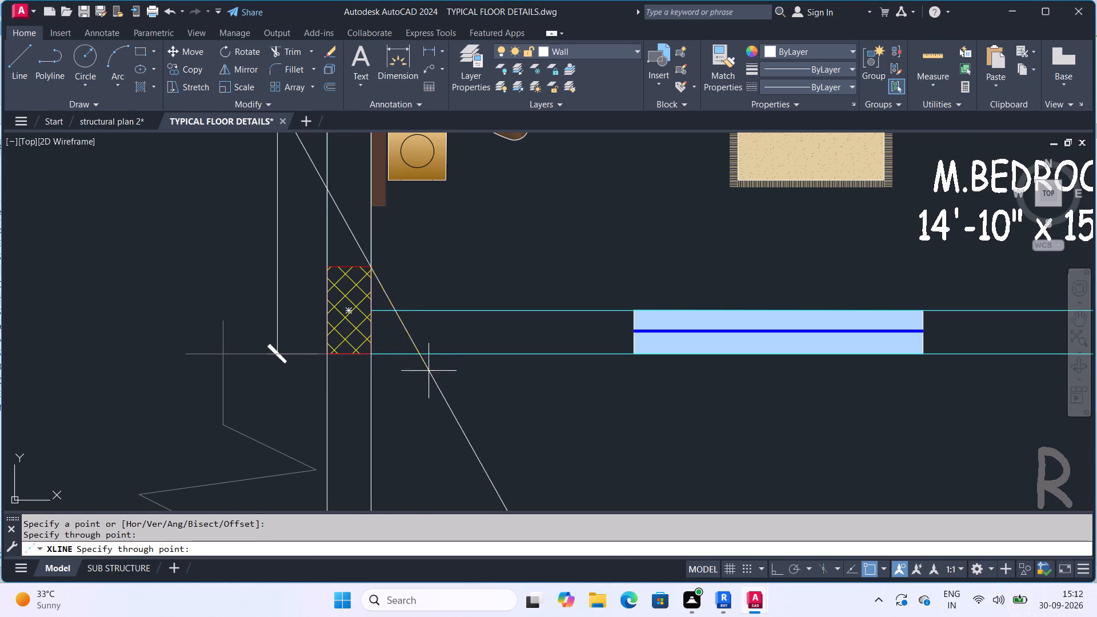
scroll(427, 377, "down", 1)
middle_click_drag(426, 383, 375, 418)
scroll(374, 419, "down", 1)
key("Escape")
Draw a vertical construction line along the west face of the road-side column between the two bedrooms.
middle_click_drag(491, 374, 490, 374)
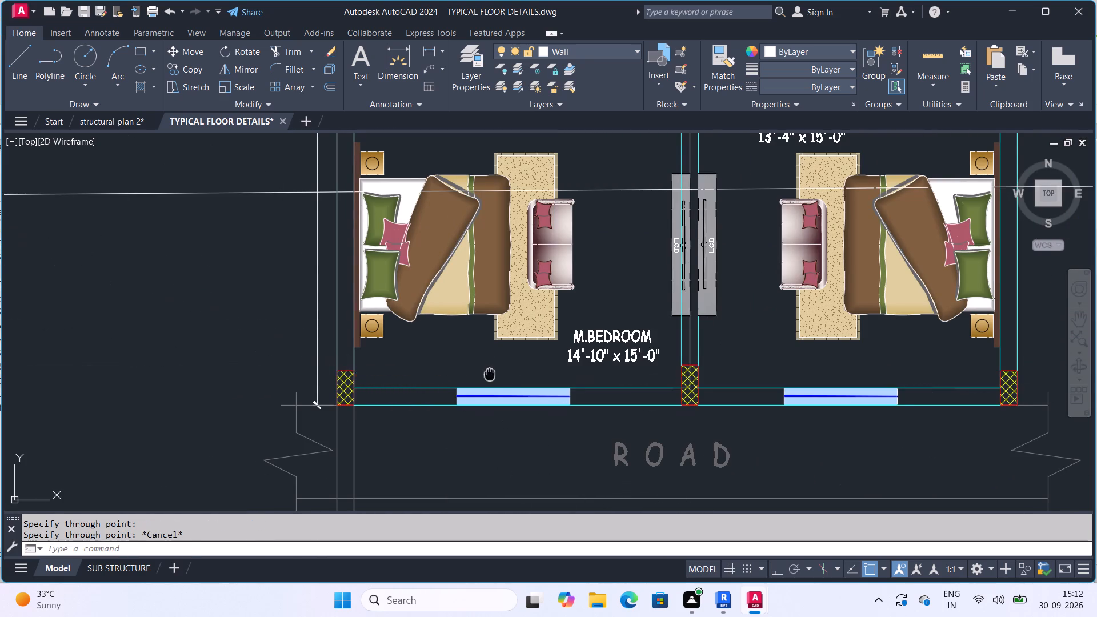
middle_click_drag(490, 374, 356, 418)
scroll(545, 408, "up", 2)
left_click(546, 419)
key("space")
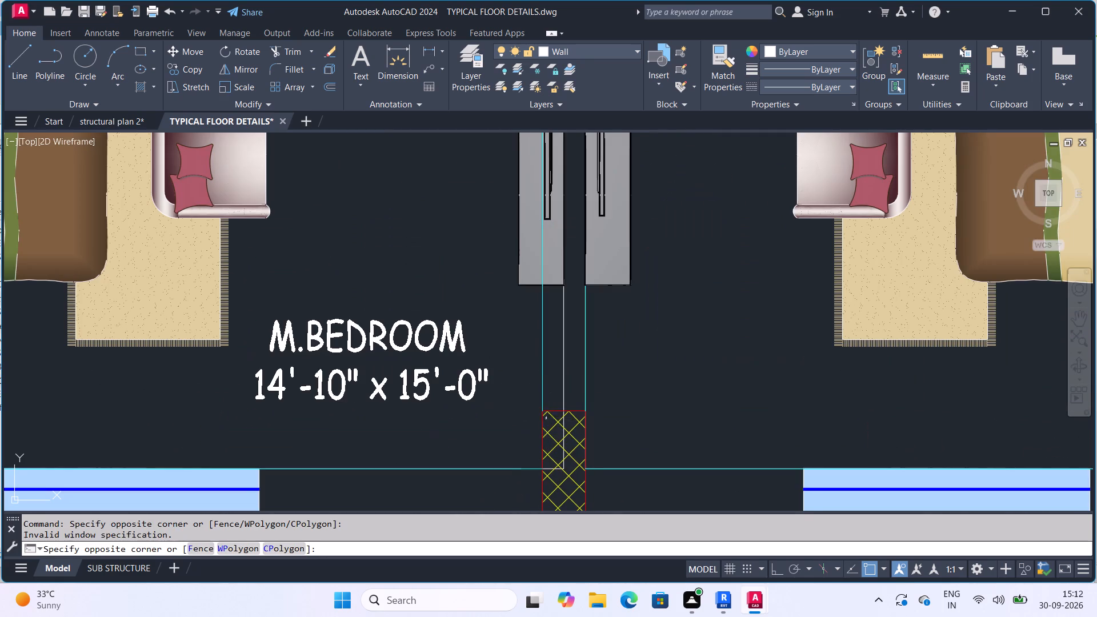
scroll(541, 415, "up", 5)
key("space")
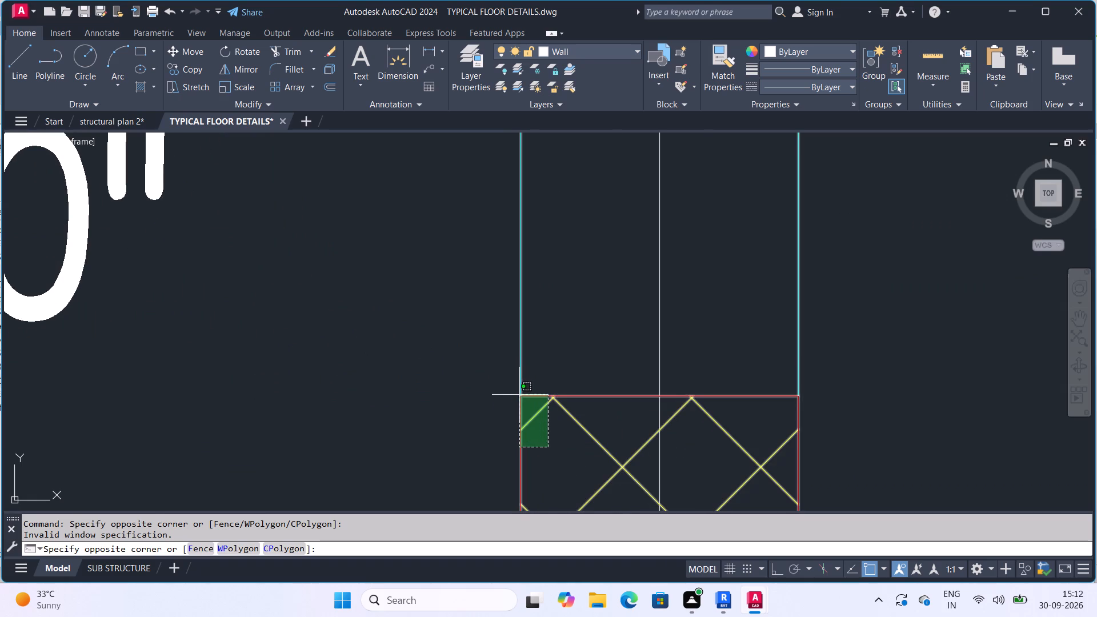
left_click(520, 395)
key("space")
left_click(519, 395)
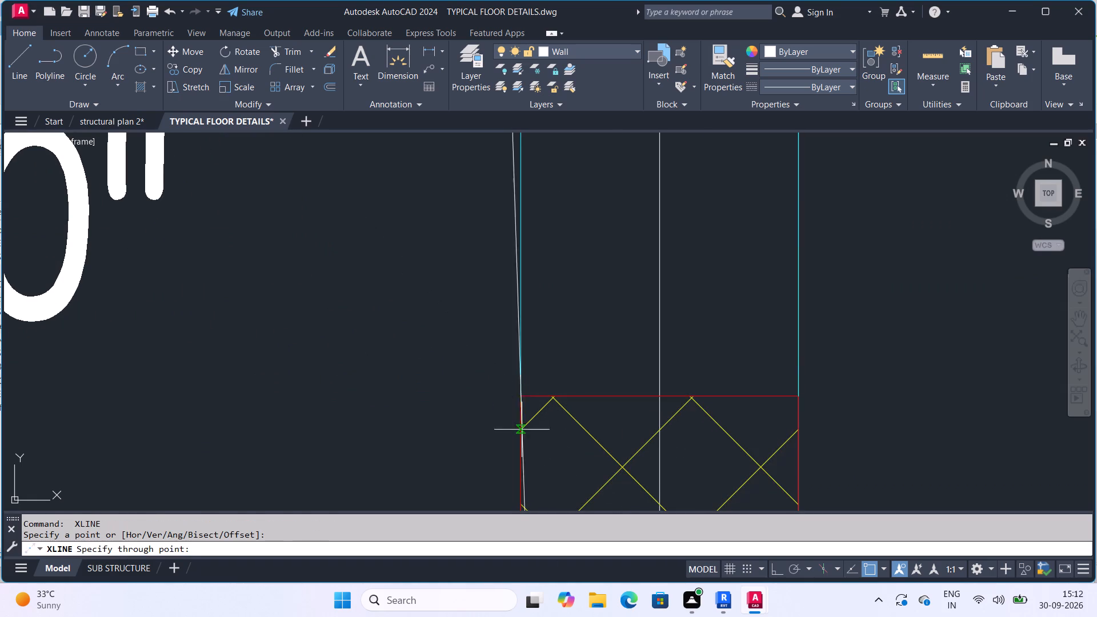
middle_click_drag(520, 424, 484, 134)
scroll(519, 423, "down", 1)
middle_click_drag(459, 432, 462, 118)
scroll(466, 412, "down", 2)
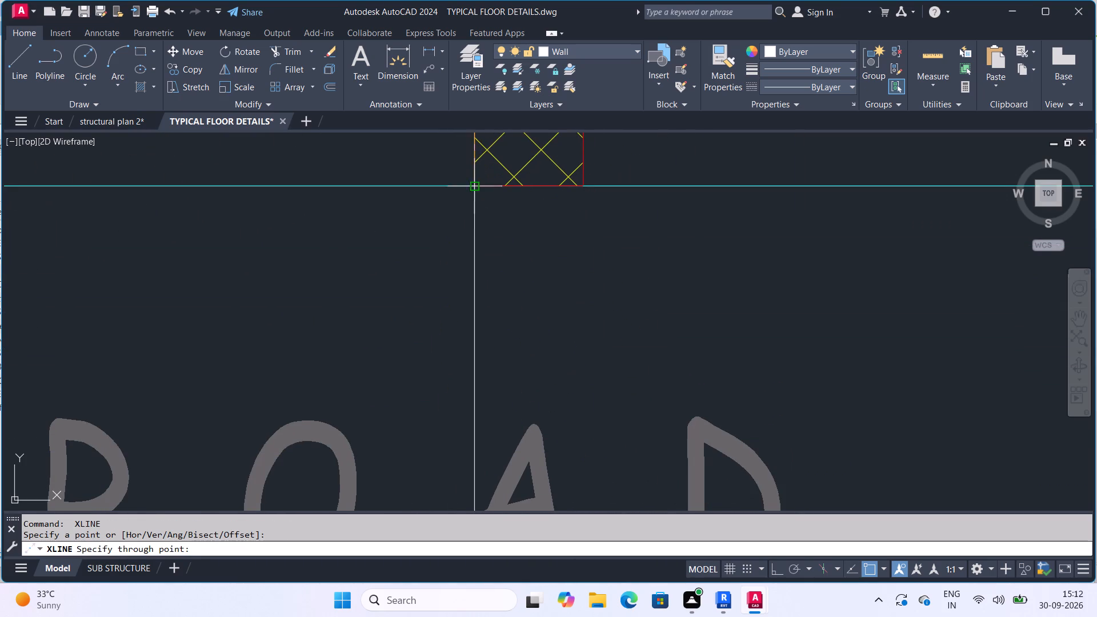
left_click(478, 188)
middle_click_drag(491, 212, 497, 439)
scroll(495, 298, "down", 2)
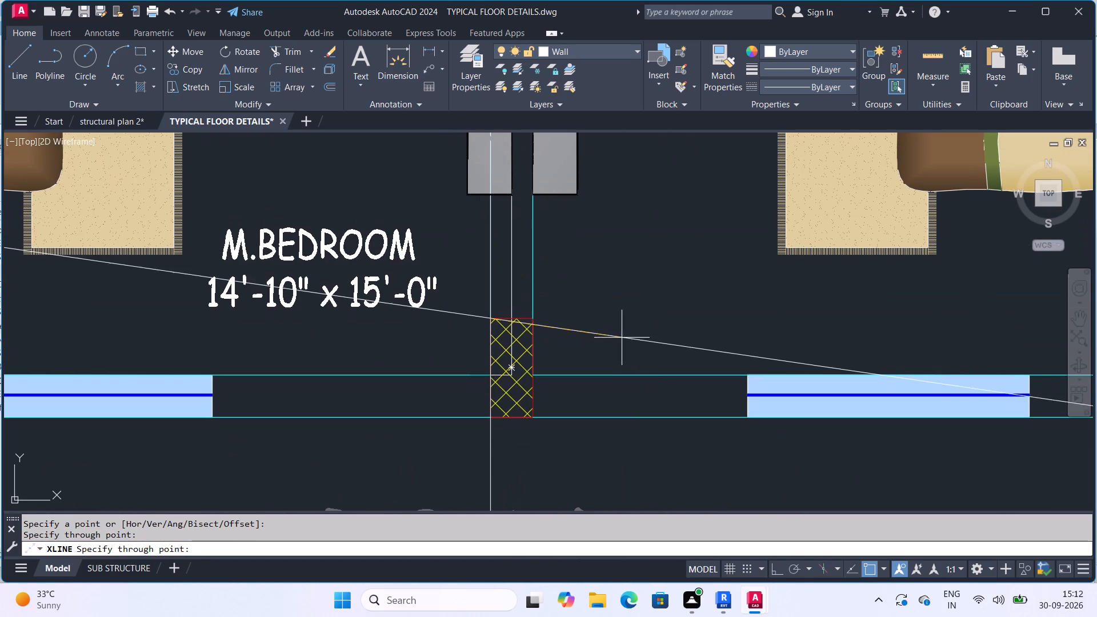
key("Escape")
Draw a vertical construction line along the east face of the road-side column between the two bedrooms.
key("space")
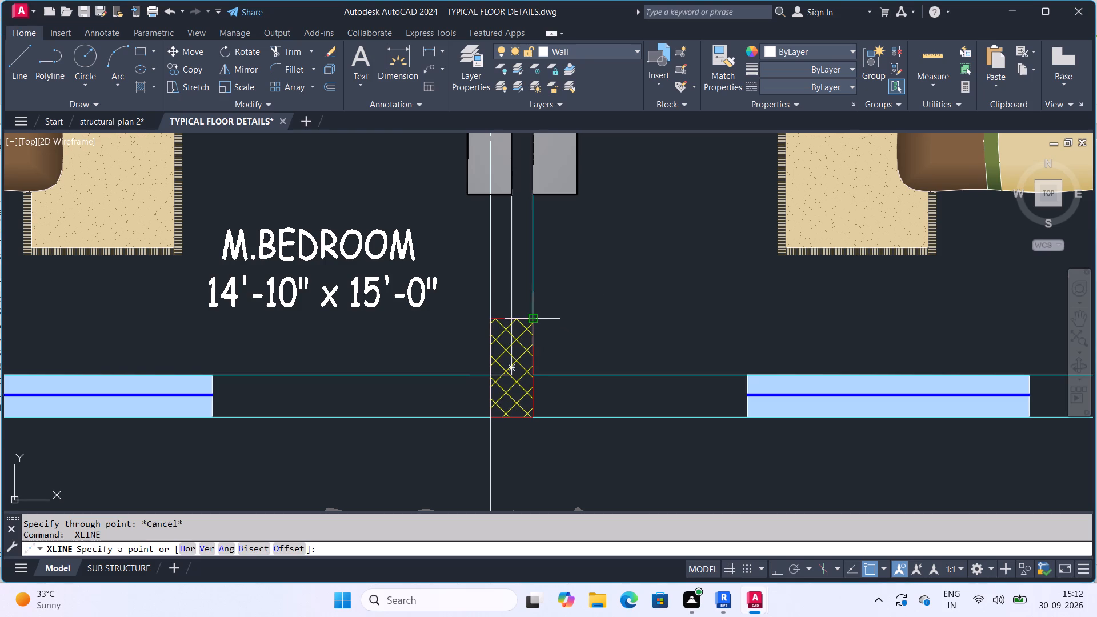
left_click(531, 323)
left_click(533, 419)
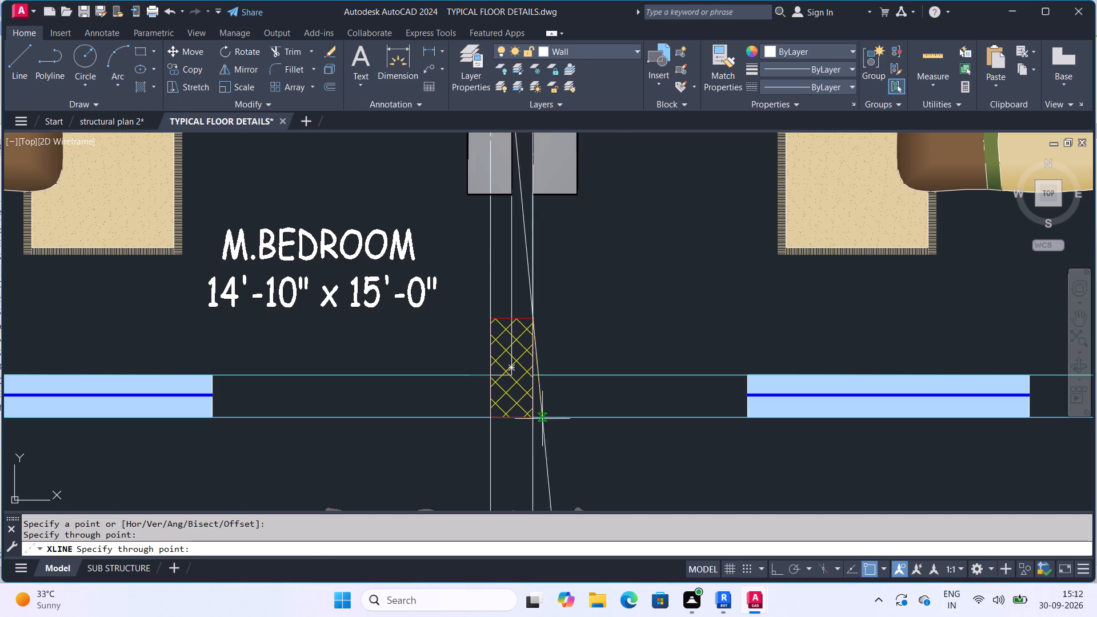
scroll(544, 412, "down", 4)
middle_click_drag(543, 411, 491, 393)
key("Escape")
Draw a vertical construction line along the west edge of M.BEDROOM's road-side window, through both window corners.
scroll(363, 397, "up", 2)
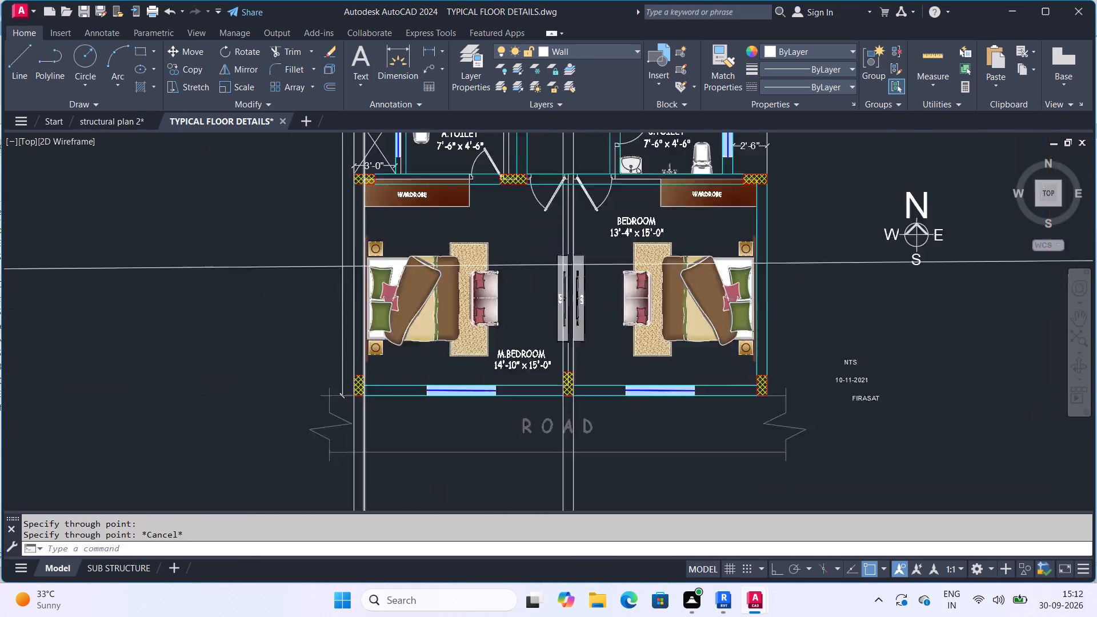
scroll(369, 399, "up", 4)
key("space")
middle_click_drag(611, 359, 423, 348)
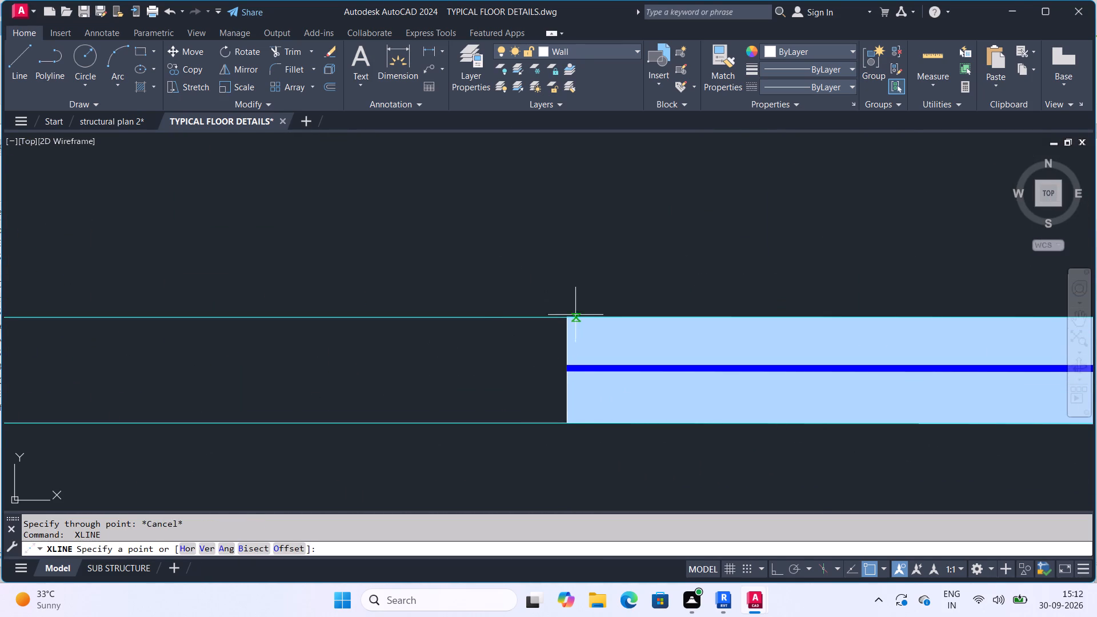
left_click(567, 320)
left_click(567, 423)
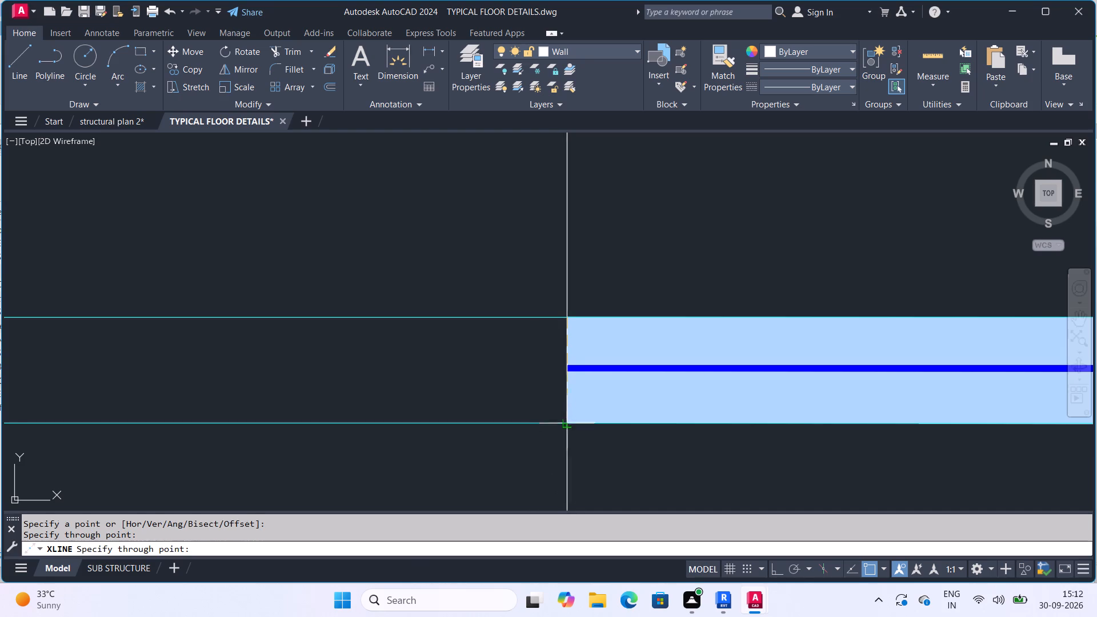
middle_click_drag(583, 407, 326, 323)
scroll(490, 379, "down", 1)
key("Escape")
Draw a vertical construction line along the east edge of M.BEDROOM's road-side window.
middle_click_drag(707, 303, 593, 334)
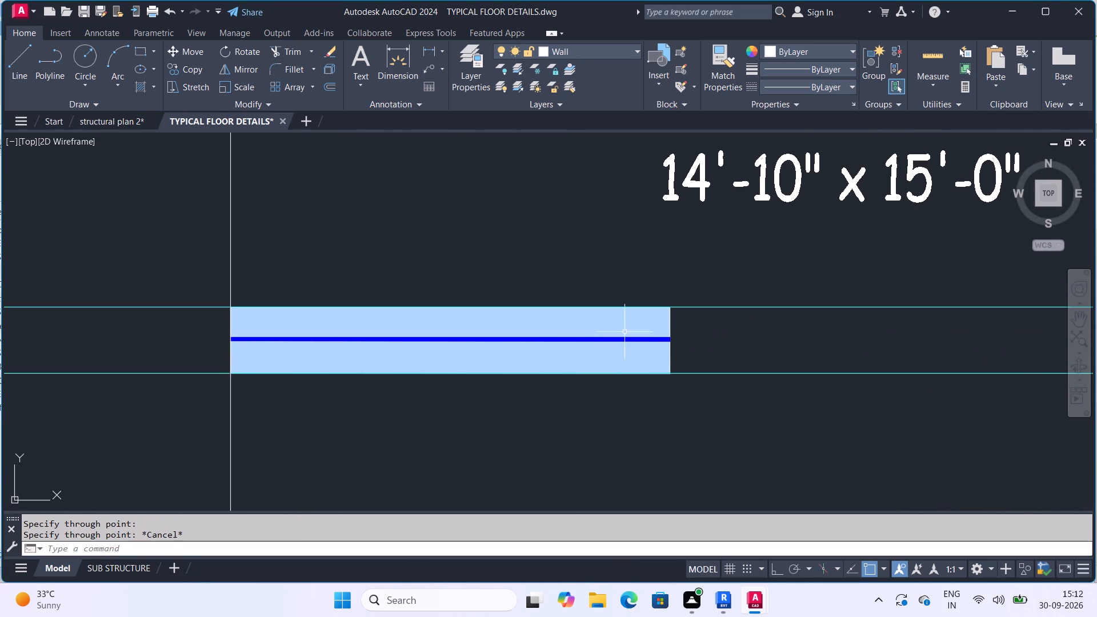
key("space")
left_click(671, 307)
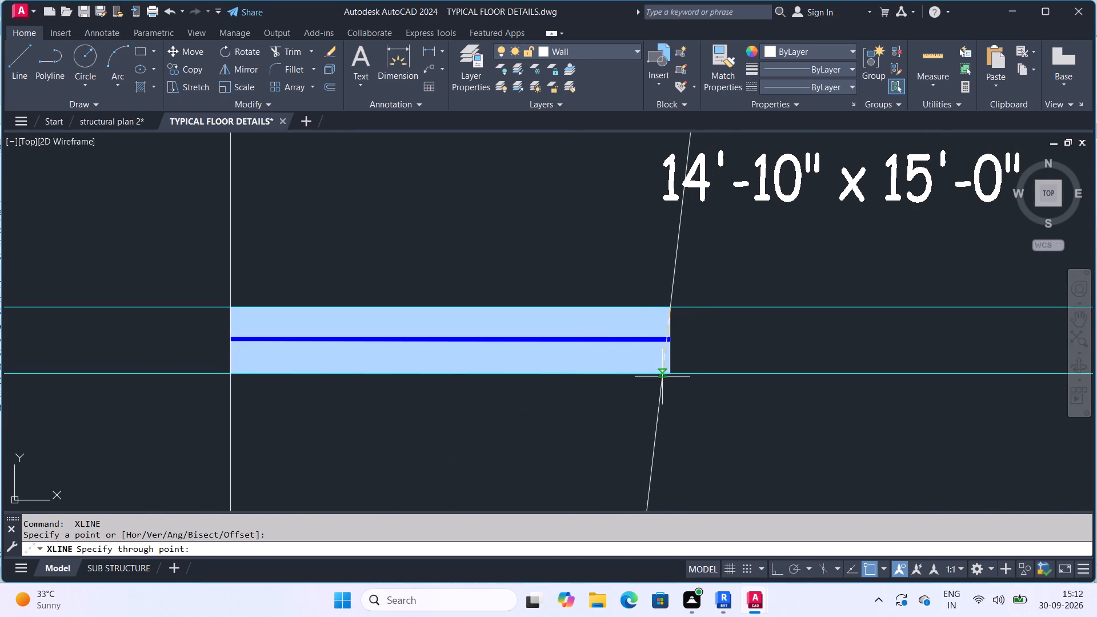
left_click(671, 369)
middle_click_drag(652, 357, 302, 283)
scroll(652, 357, "down", 3)
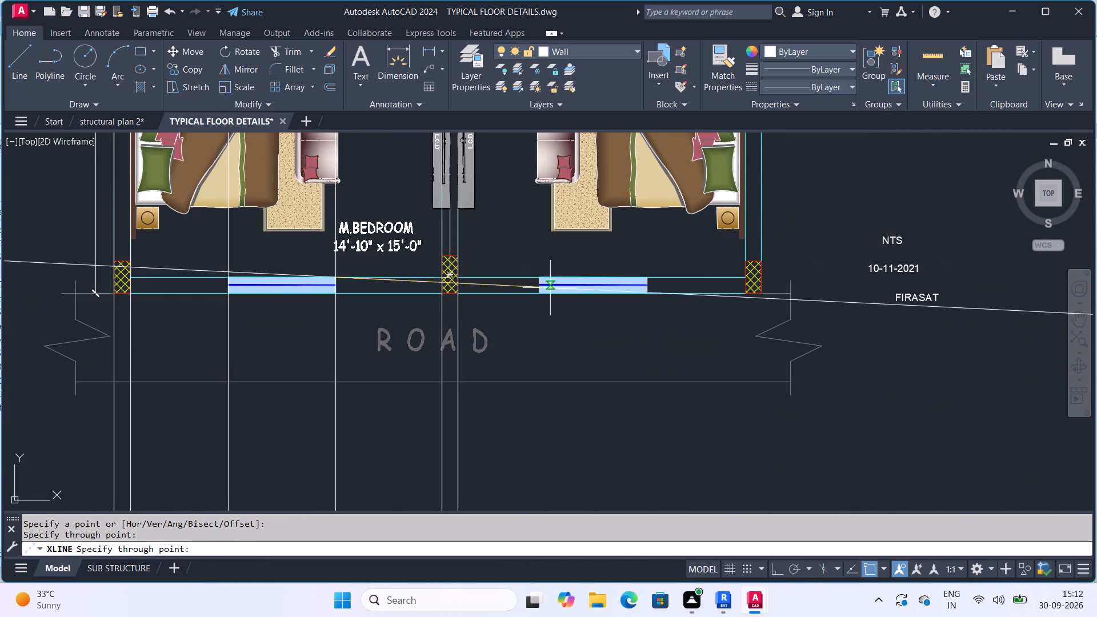
key("Escape")
Draw a vertical construction line along the west edge of the 13'-4" x 15'-0" BEDROOM's road-side window.
key("space")
scroll(539, 290, "up", 4)
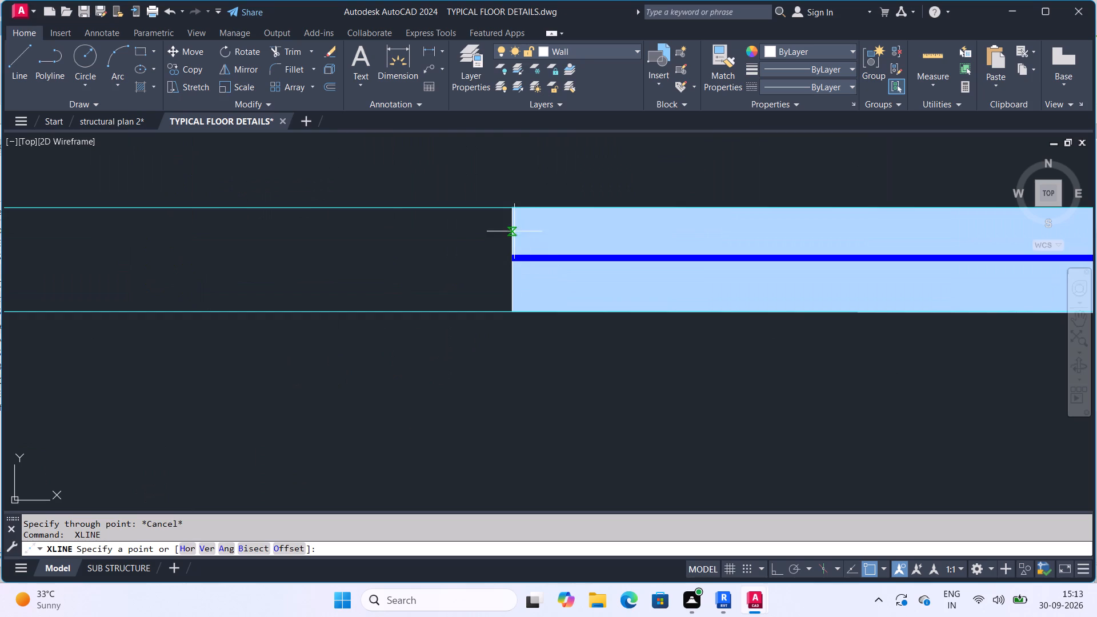
left_click(509, 210)
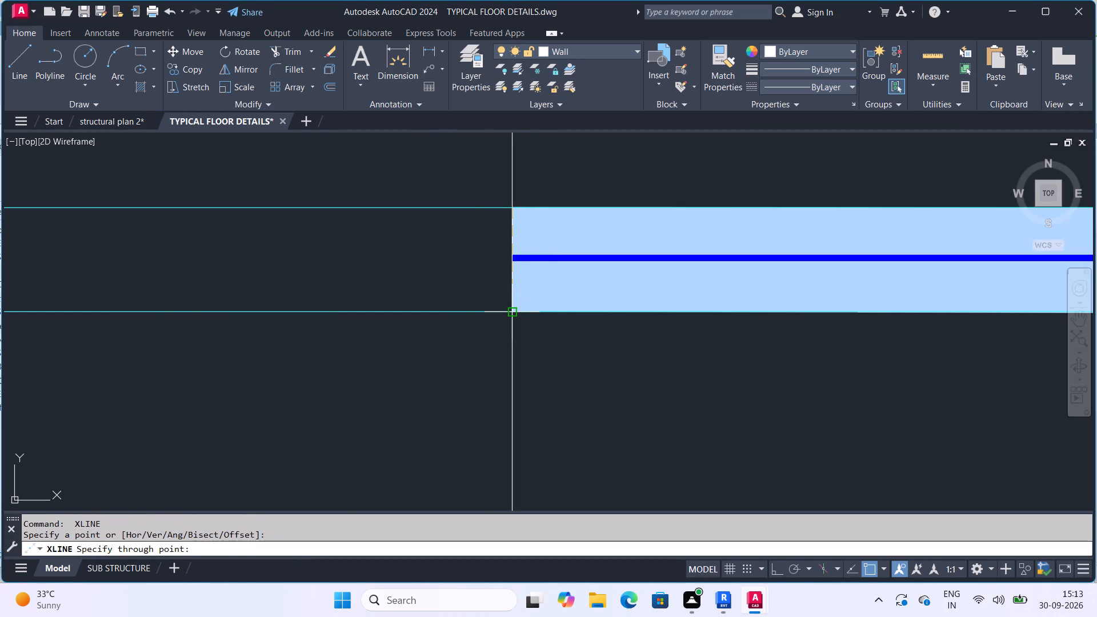
left_click(512, 314)
key("Escape")
Draw a vertical construction line along the east edge of the 13'-4" x 15'-0" BEDROOM's road-side window, through both window corners.
middle_click_drag(541, 331, 225, 278)
scroll(251, 276, "down", 3)
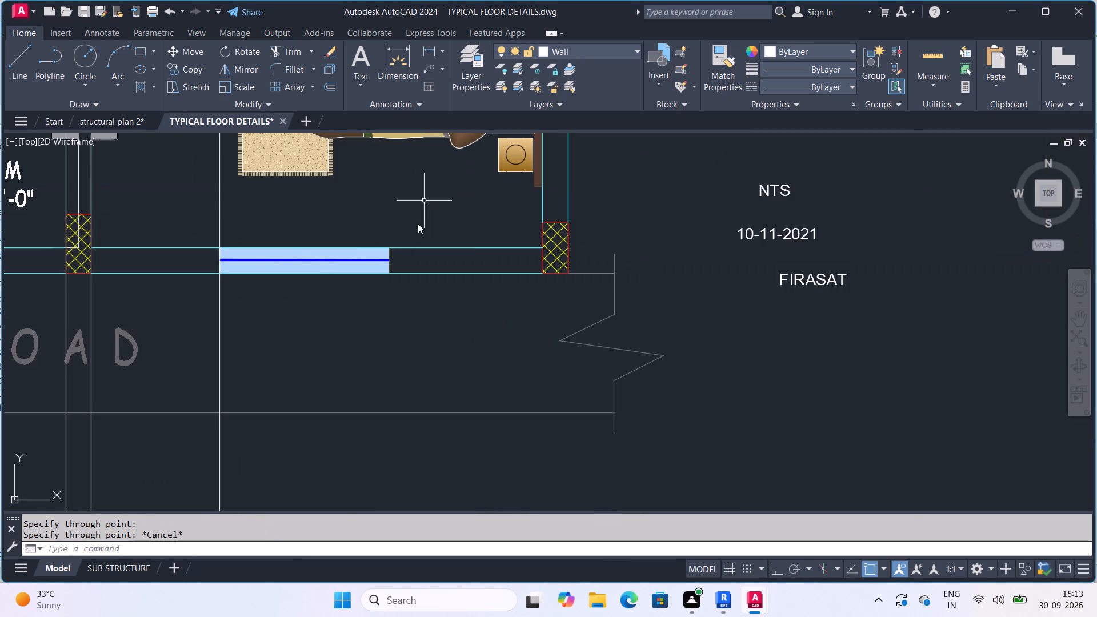
scroll(395, 243, "up", 2)
left_click(391, 247)
key("space")
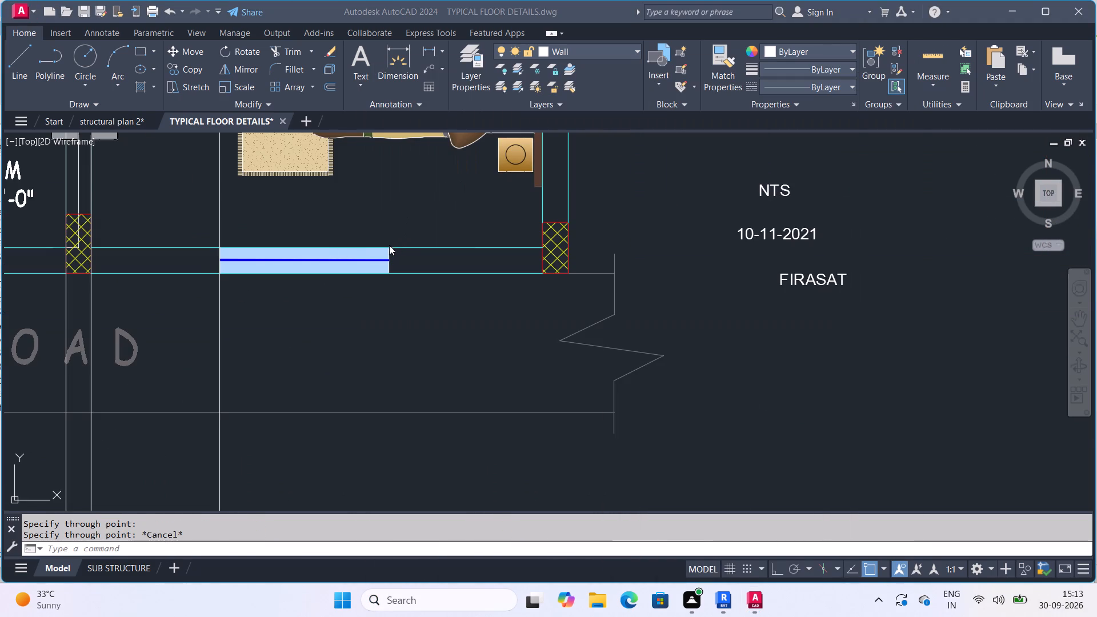
scroll(389, 245, "up", 4)
key("space")
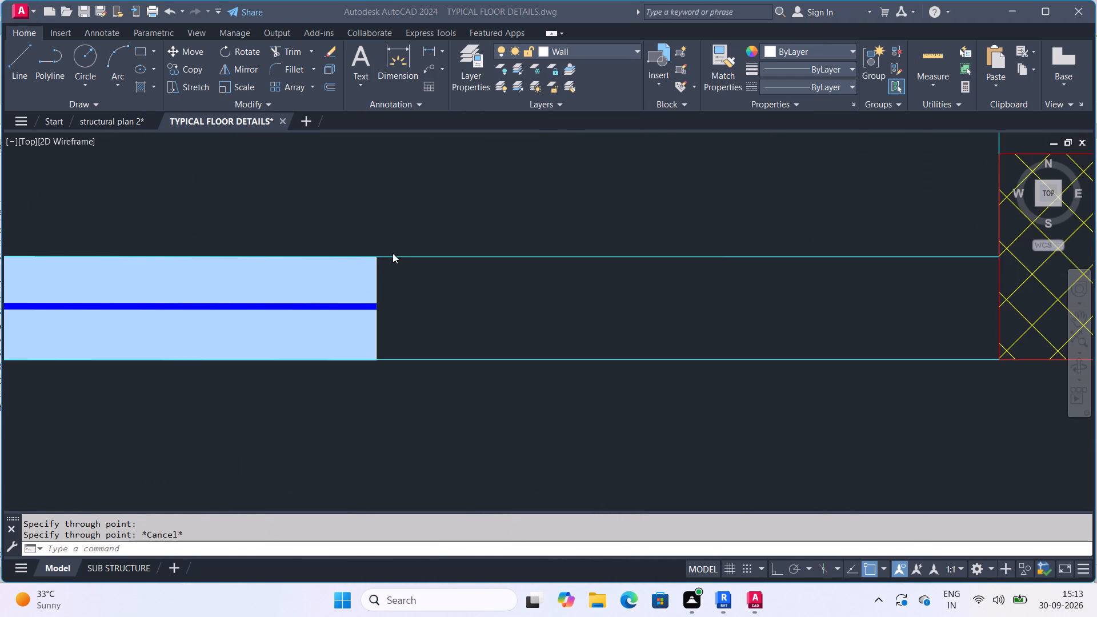
key("space")
key("space")
scroll(402, 241, "down", 3)
key("Escape")
key("Escape")
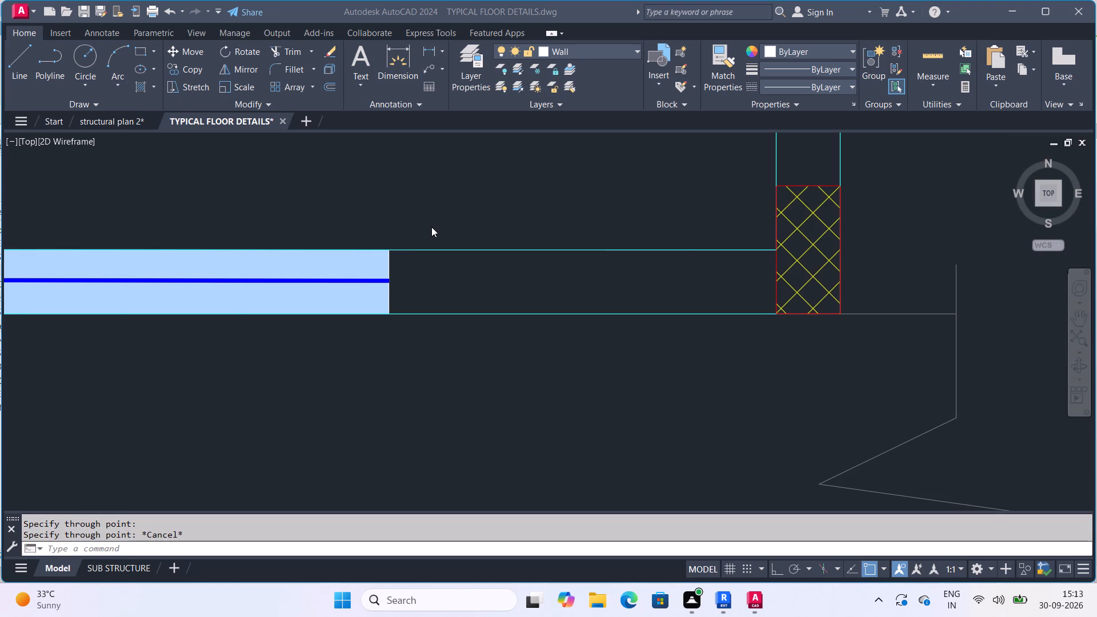
scroll(442, 223, "down", 3)
scroll(451, 222, "up", 3)
double_click(476, 210)
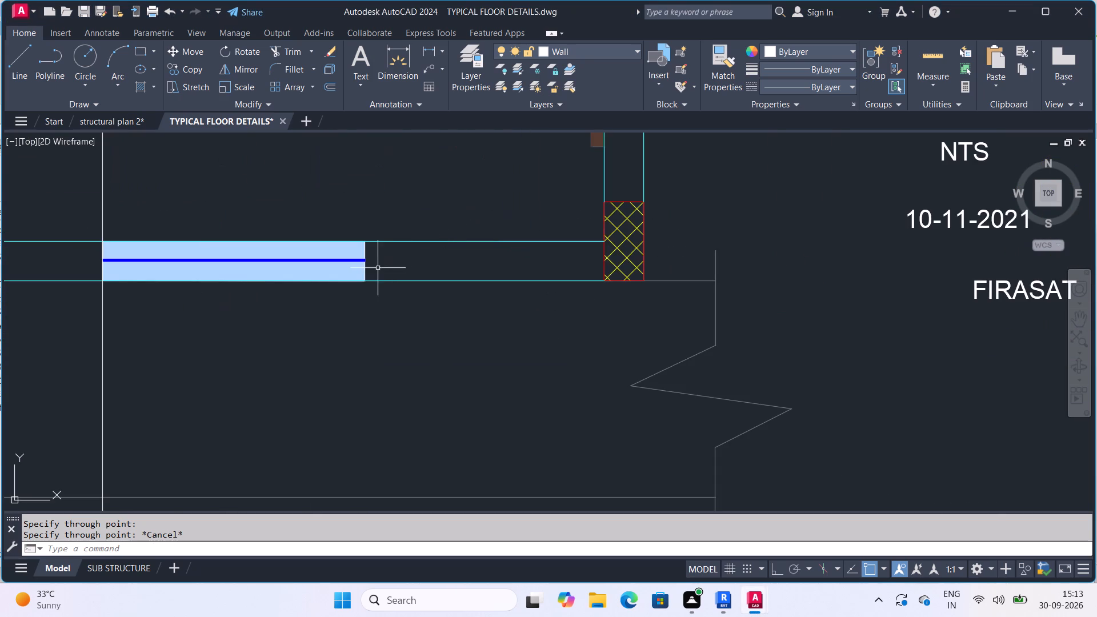
key("space")
scroll(361, 235, "up", 3)
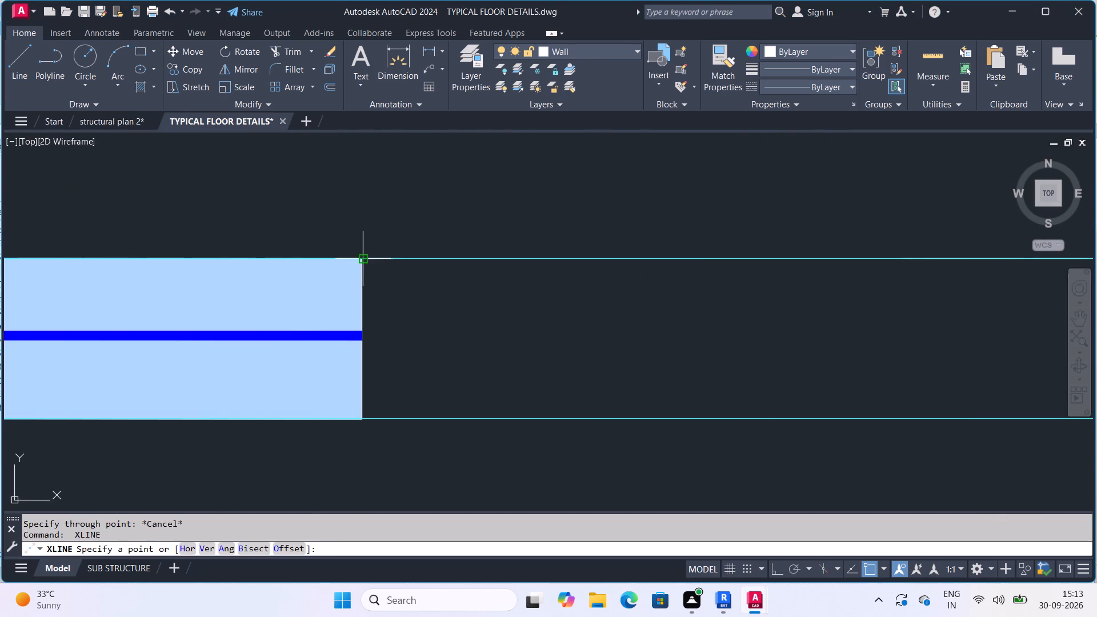
left_click(358, 264)
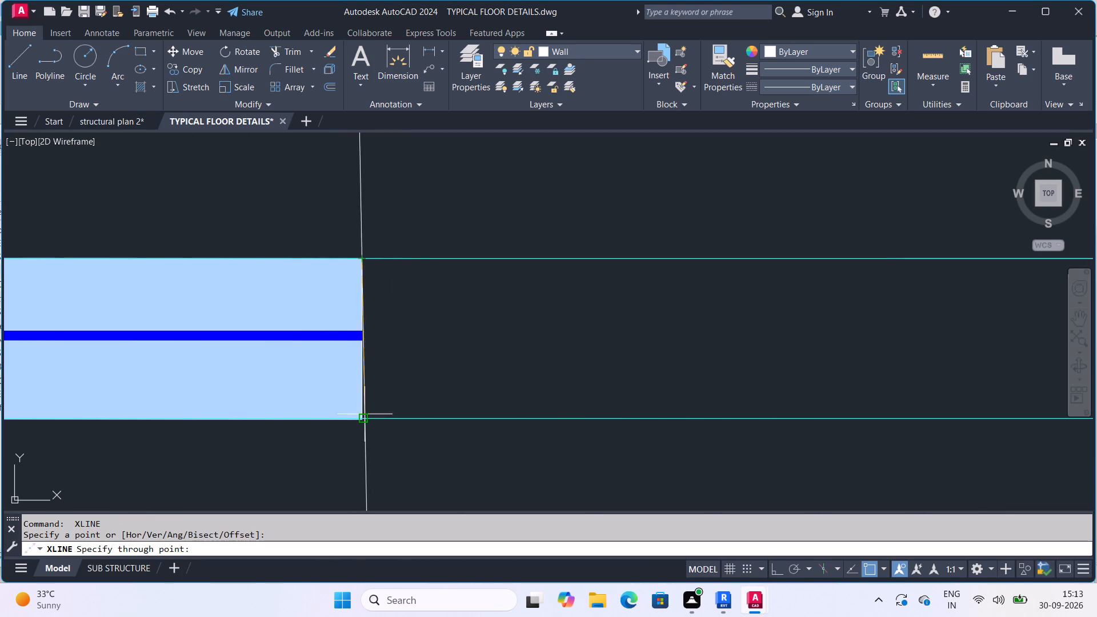
left_click(365, 420)
scroll(487, 335, "down", 6)
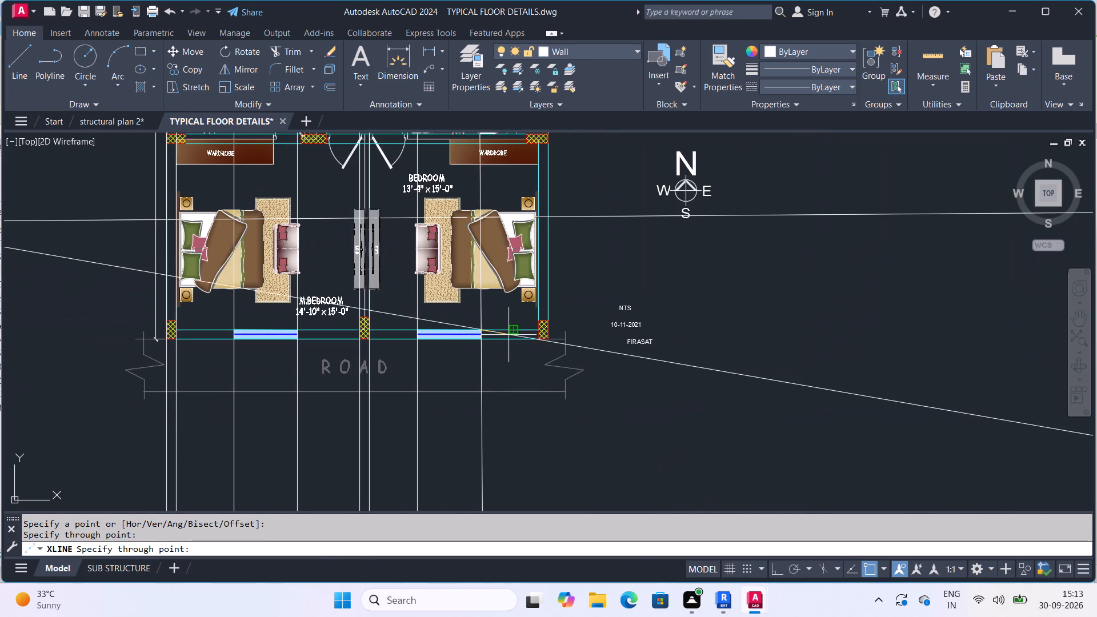
key("Escape")
Draw a vertical construction line along the west face of the road-side column at the plan's southeast corner.
scroll(529, 334, "up", 2)
scroll(572, 304, "up", 2)
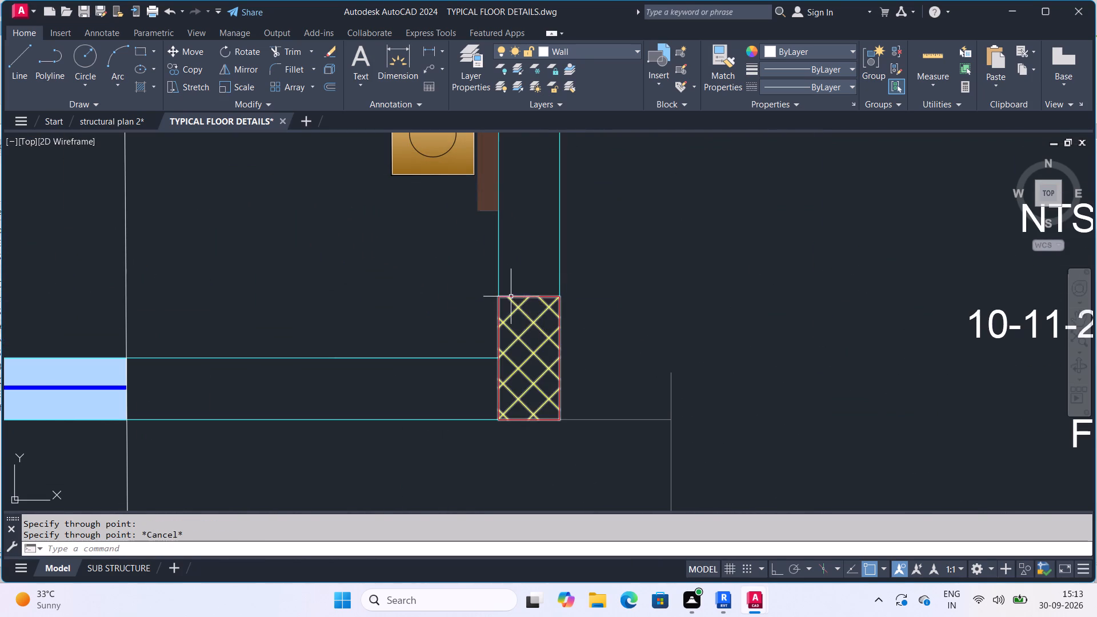
key("space")
left_click(496, 298)
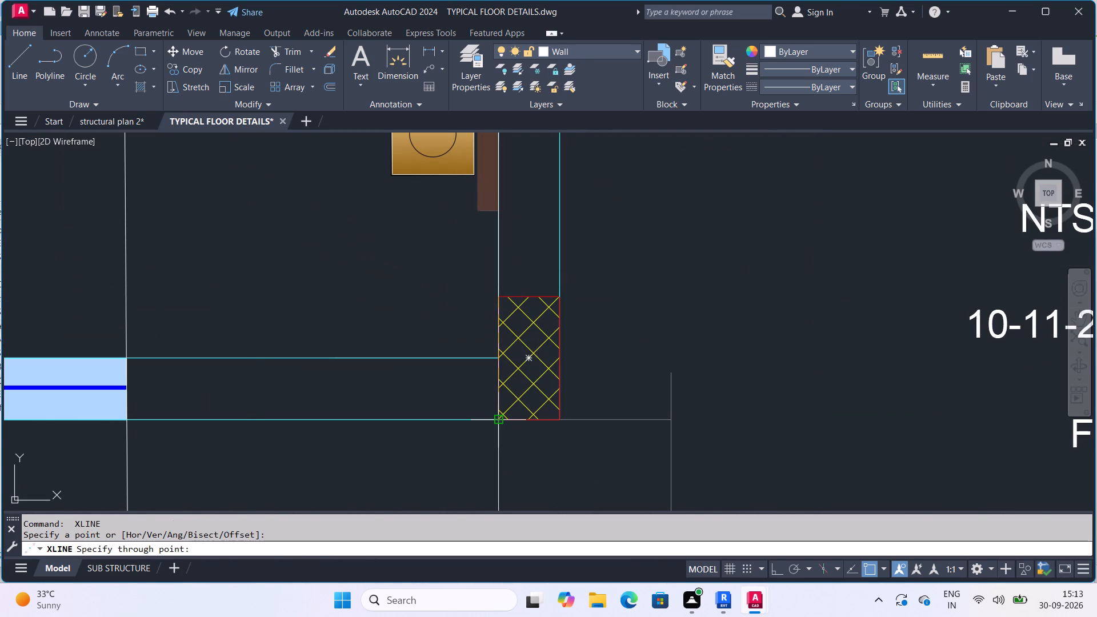
left_click(497, 420)
key("Escape")
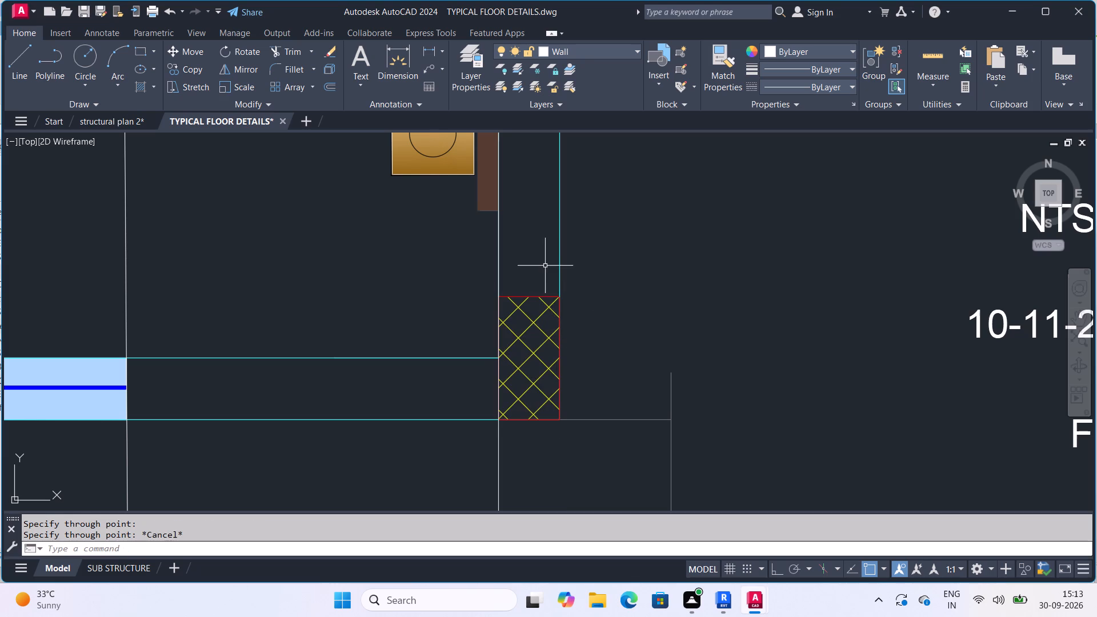
Draw a vertical construction line along the east face of the road-side column at the plan's southeast corner.
key("space")
left_click(555, 297)
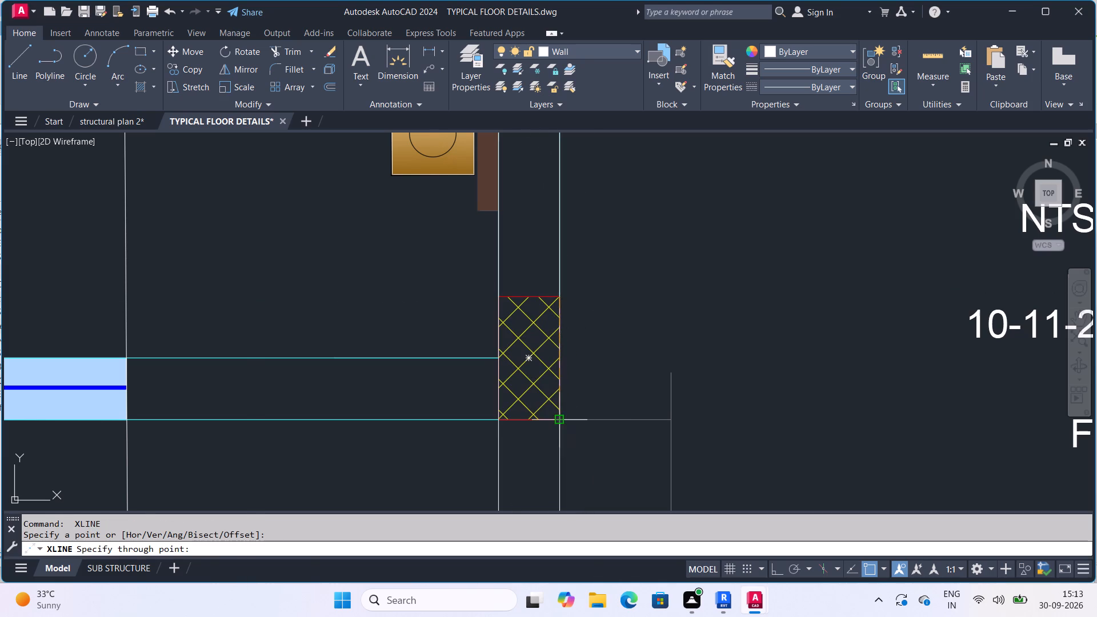
left_click(558, 418)
key("Escape")
Draw a horizontal construction line across the vertical ones, in the open space between the typical floor's ROAD and the plan below it.
scroll(646, 372, "down", 4)
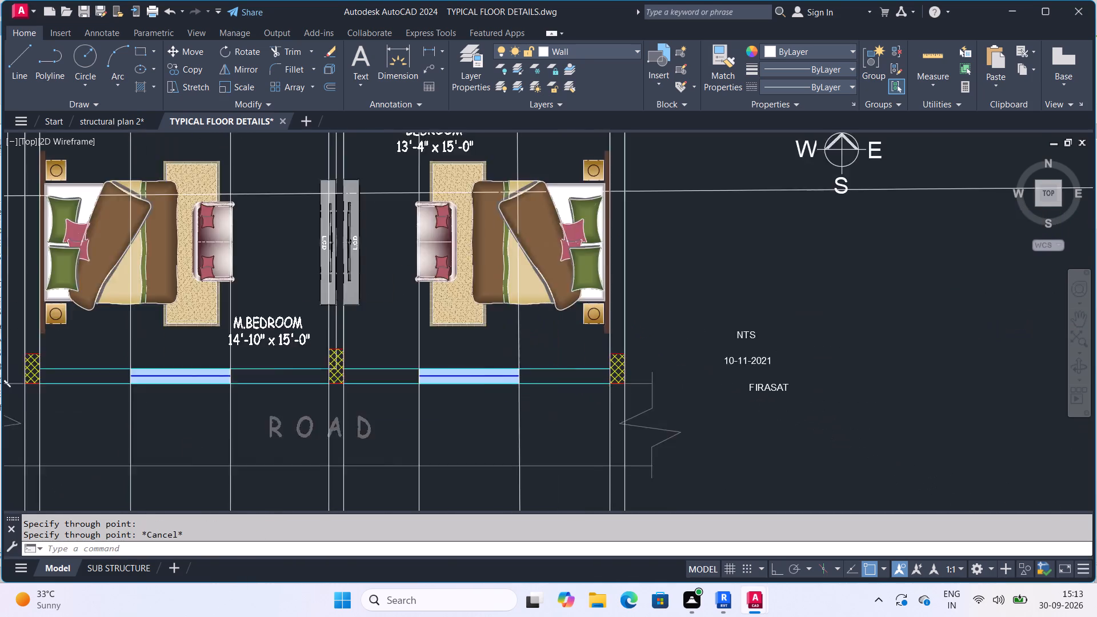
scroll(645, 373, "down", 2)
scroll(573, 349, "up", 3)
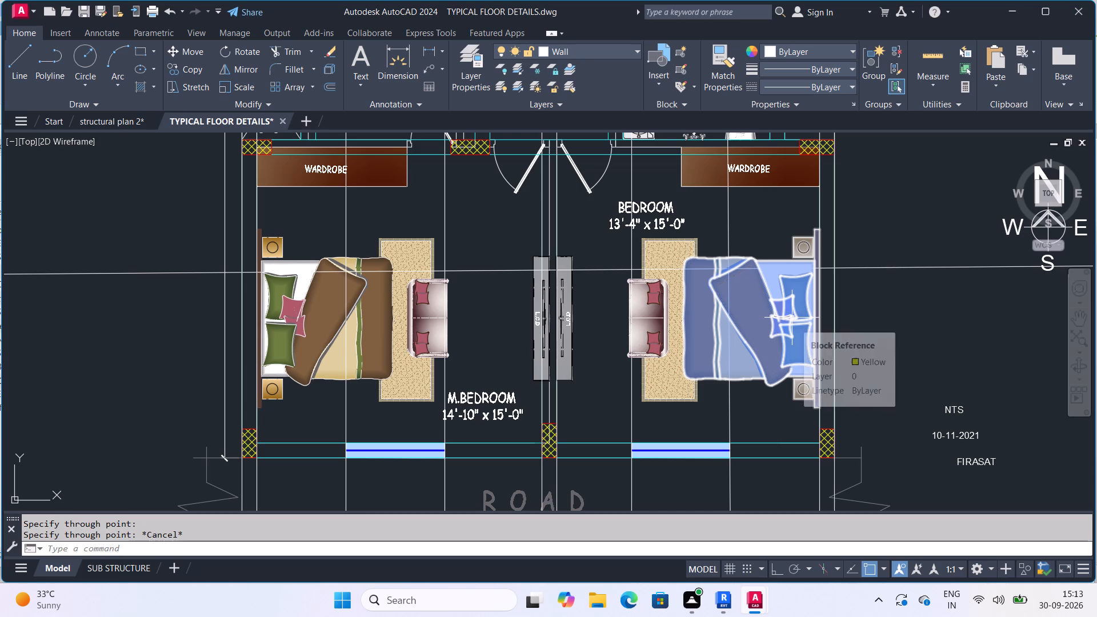
scroll(794, 316, "down", 3)
middle_click_drag(787, 315, 745, 400)
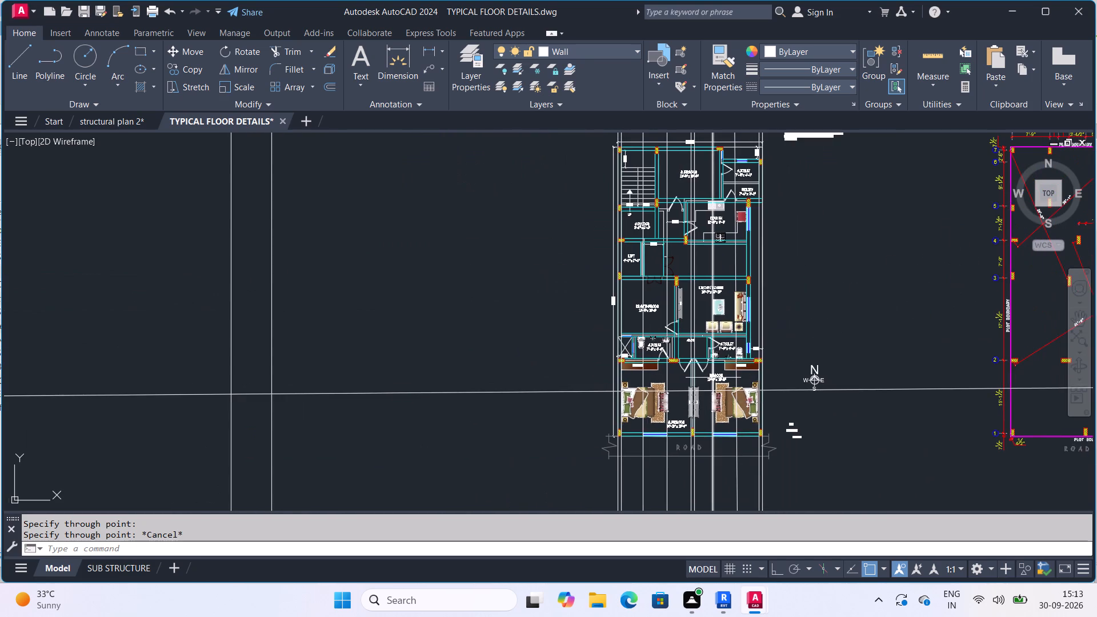
scroll(712, 376, "up", 5)
scroll(712, 376, "down", 2)
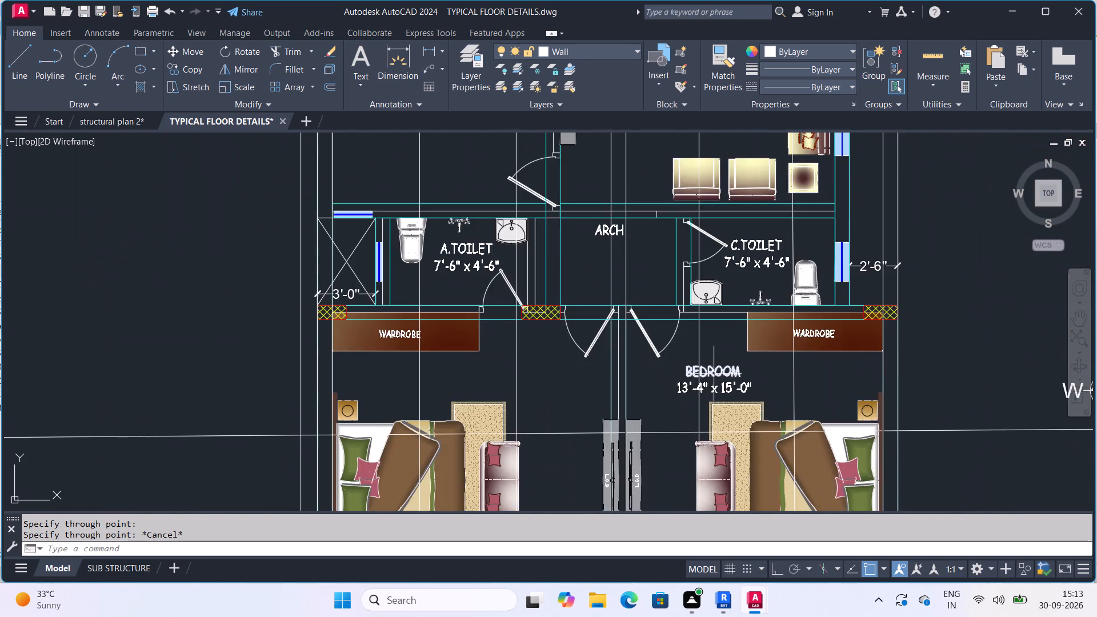
scroll(715, 371, "down", 2)
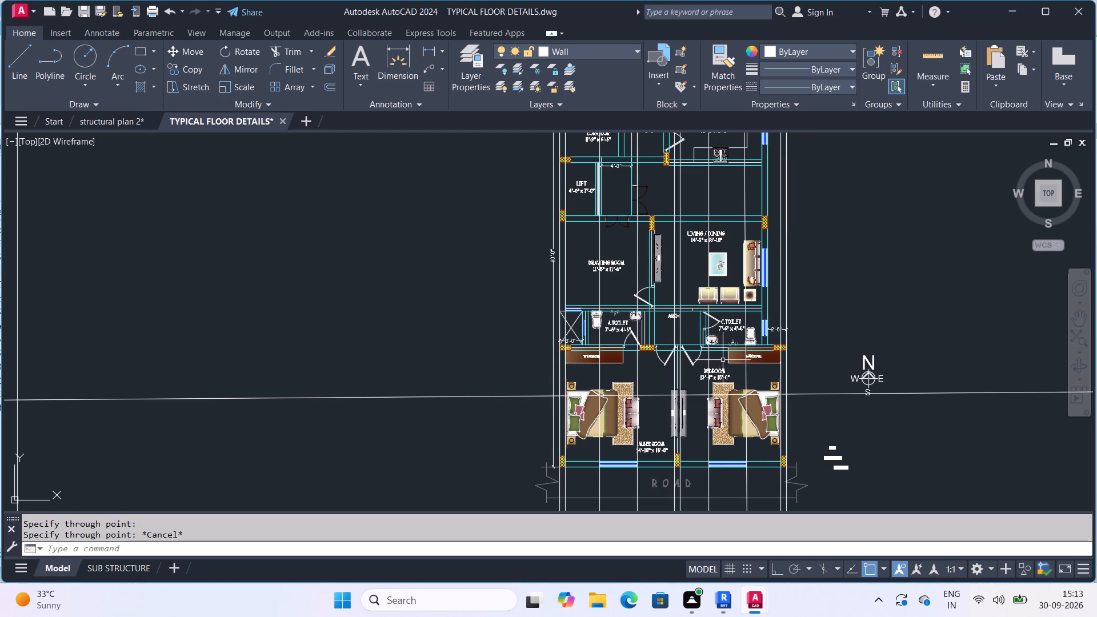
scroll(726, 351, "down", 1)
middle_click_drag(726, 351, 708, 378)
scroll(696, 395, "up", 3)
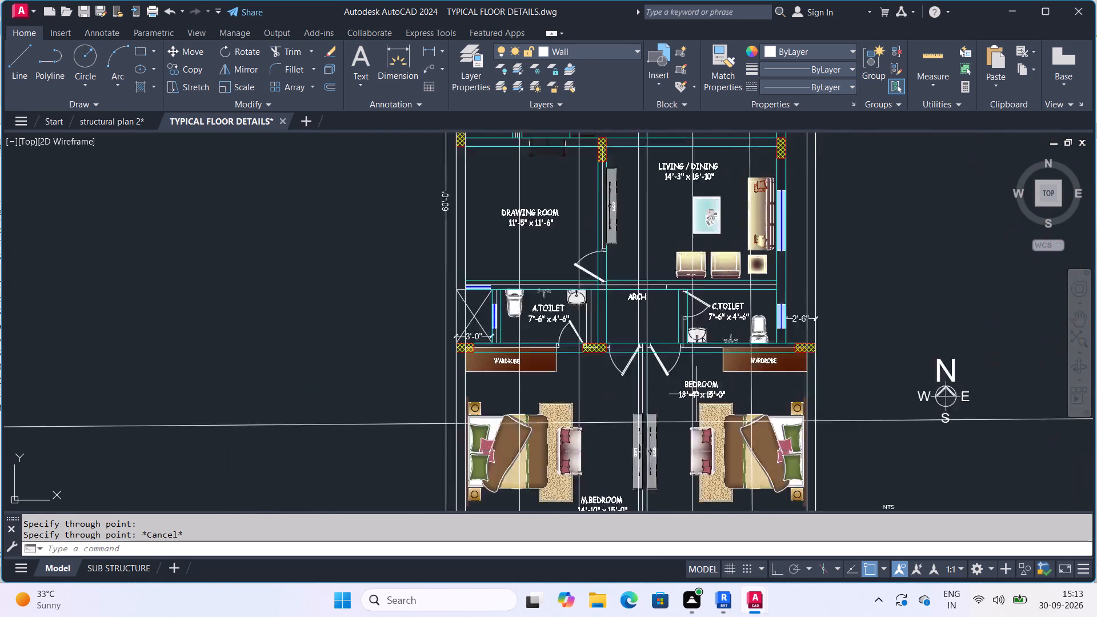
scroll(709, 378, "down", 2)
middle_click_drag(702, 385, 695, 279)
scroll(714, 365, "down", 1)
middle_click_drag(714, 365, 691, 284)
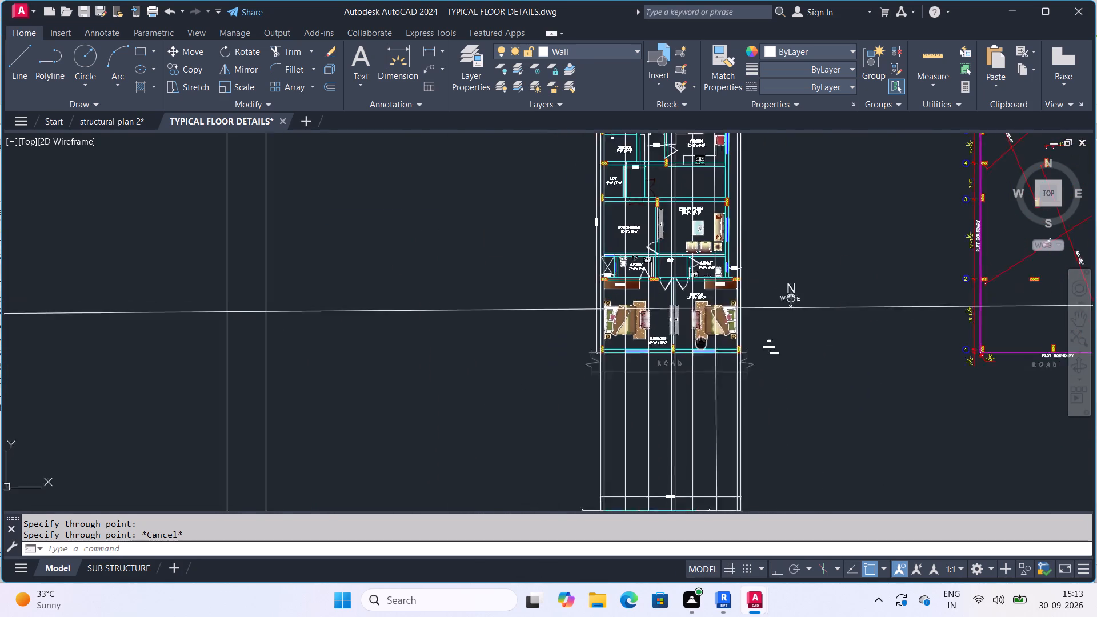
middle_click_drag(691, 284, 691, 252)
middle_click_drag(691, 346, 694, 183)
middle_click_drag(690, 198, 699, 328)
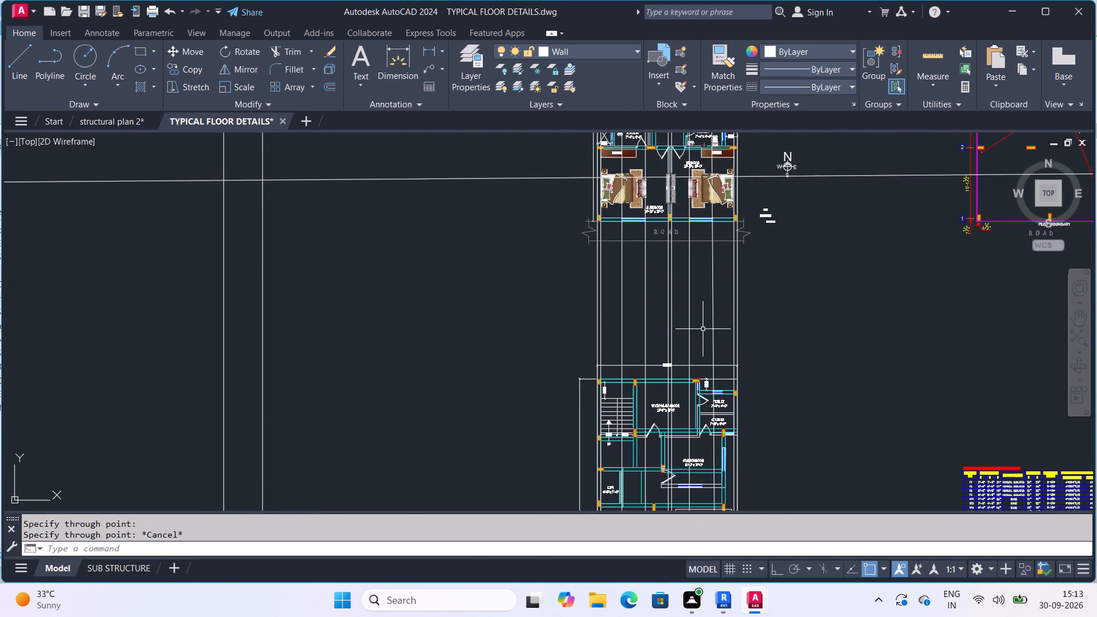
scroll(670, 221, "up", 1)
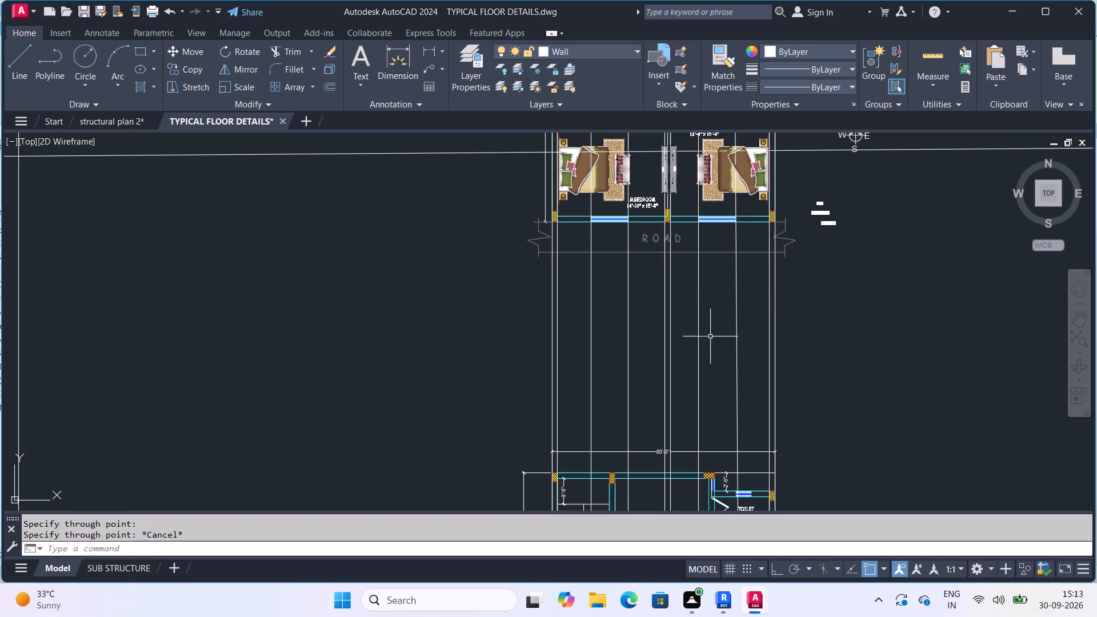
key("space")
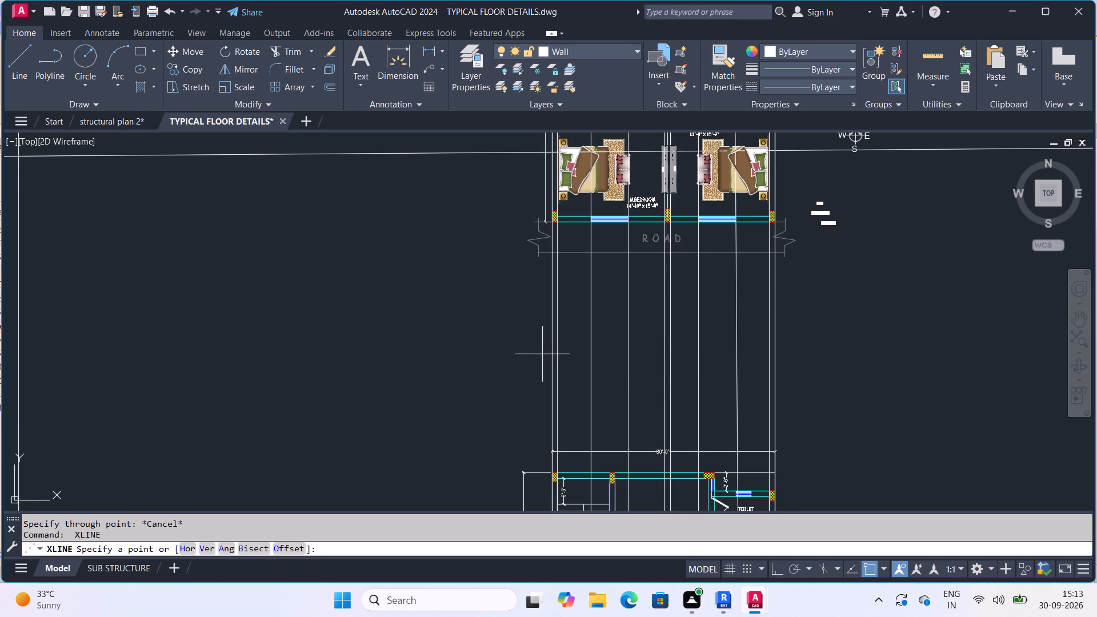
left_click(551, 358)
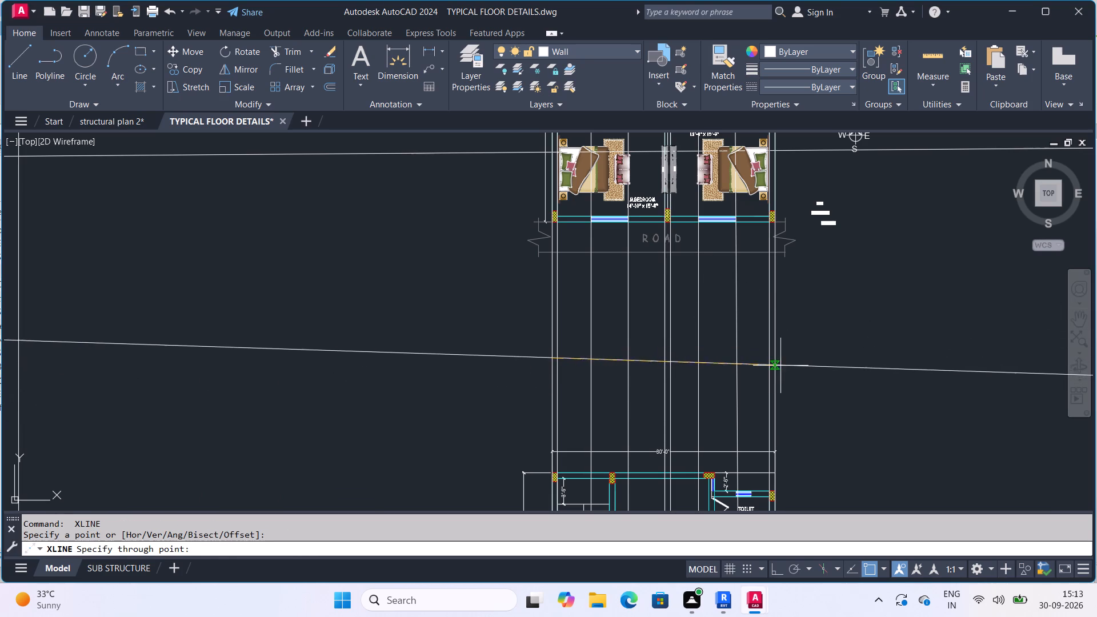
left_click(778, 360)
key("Escape")
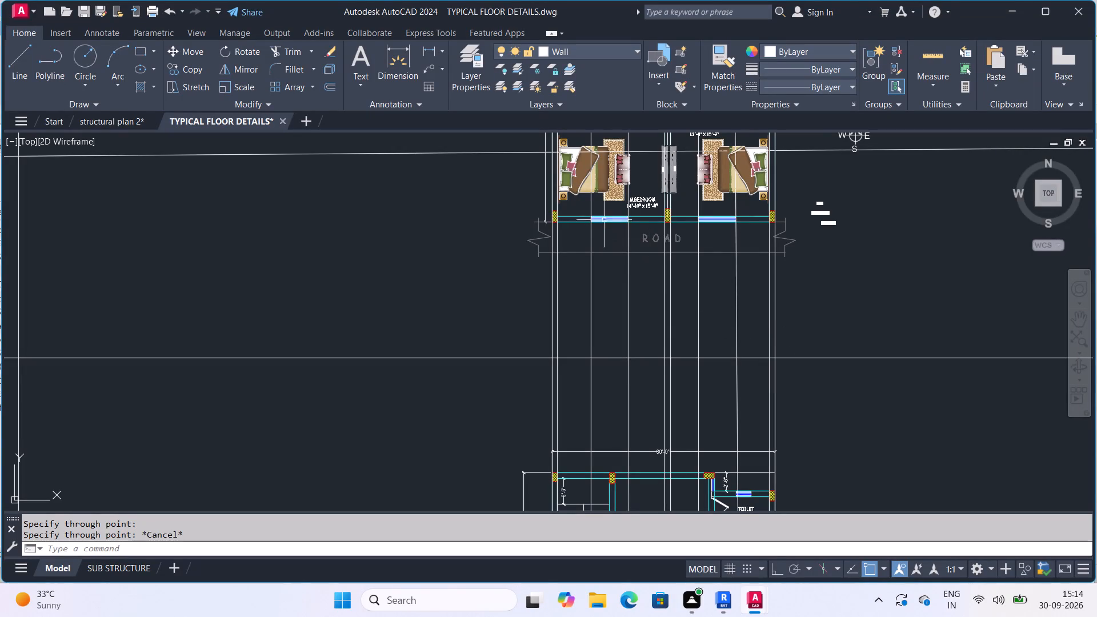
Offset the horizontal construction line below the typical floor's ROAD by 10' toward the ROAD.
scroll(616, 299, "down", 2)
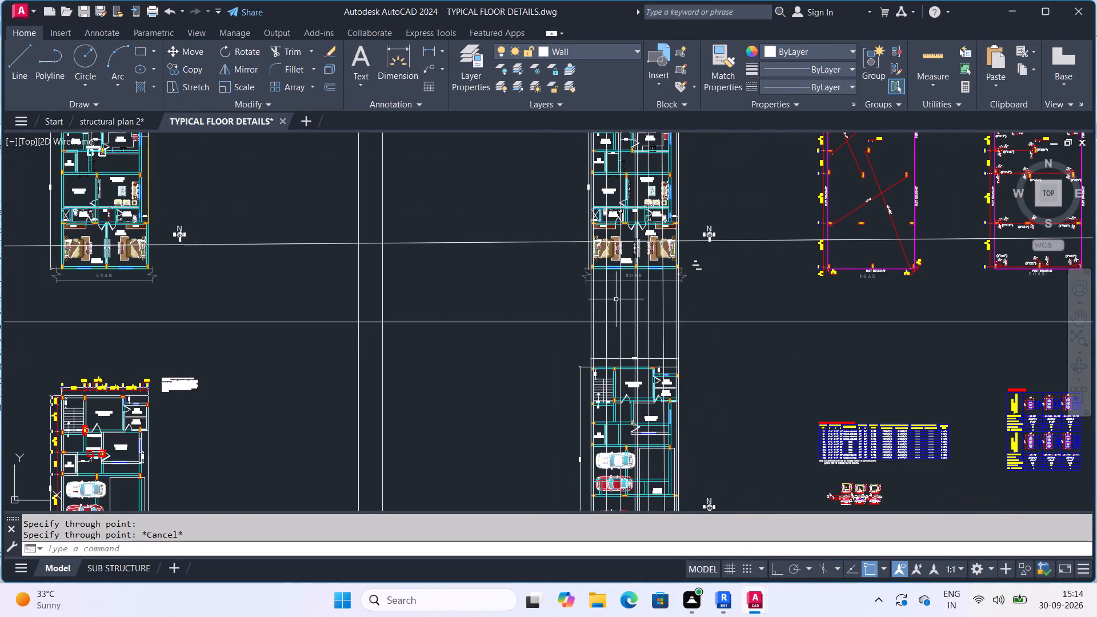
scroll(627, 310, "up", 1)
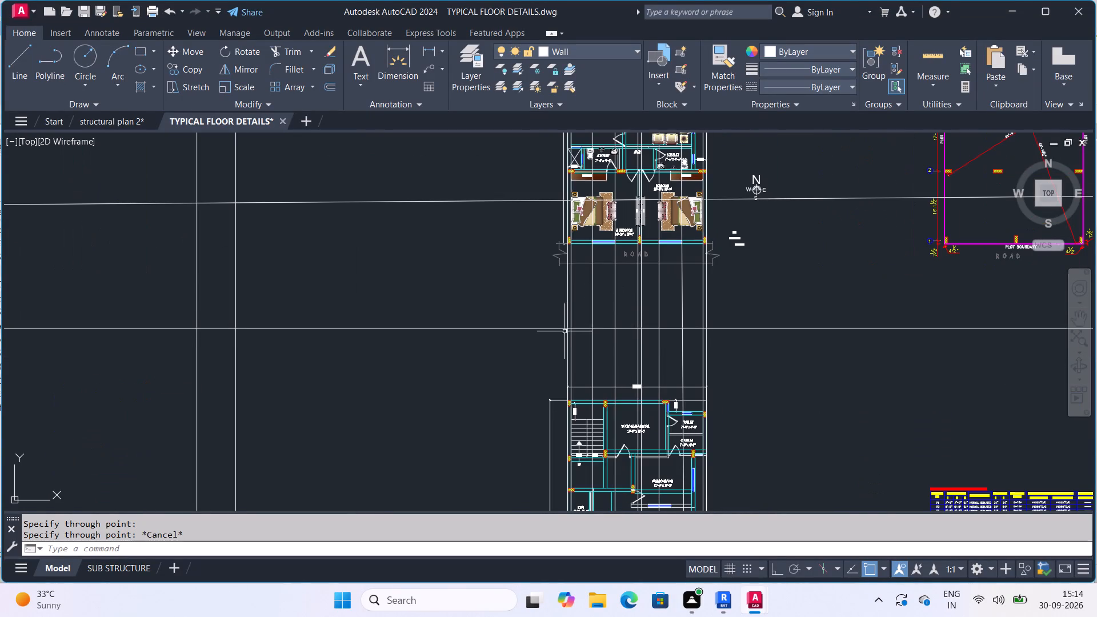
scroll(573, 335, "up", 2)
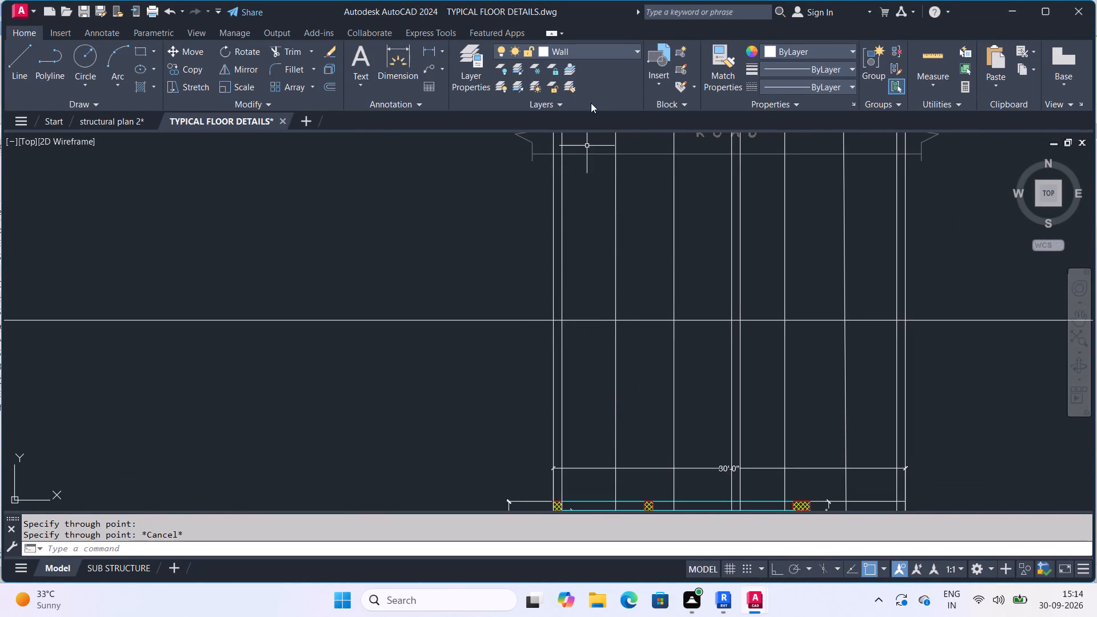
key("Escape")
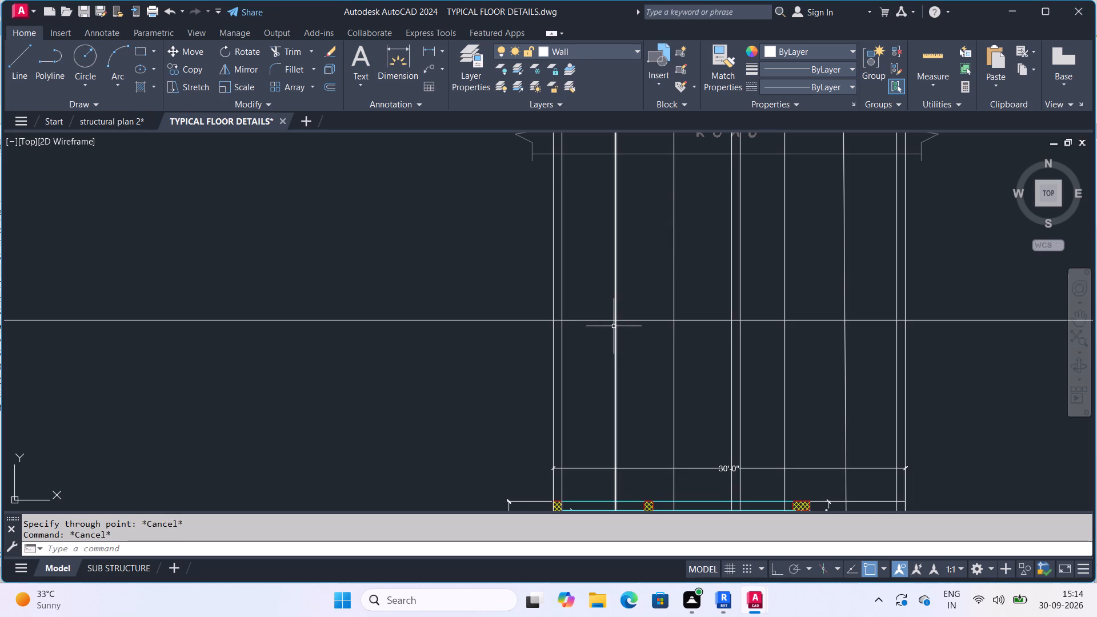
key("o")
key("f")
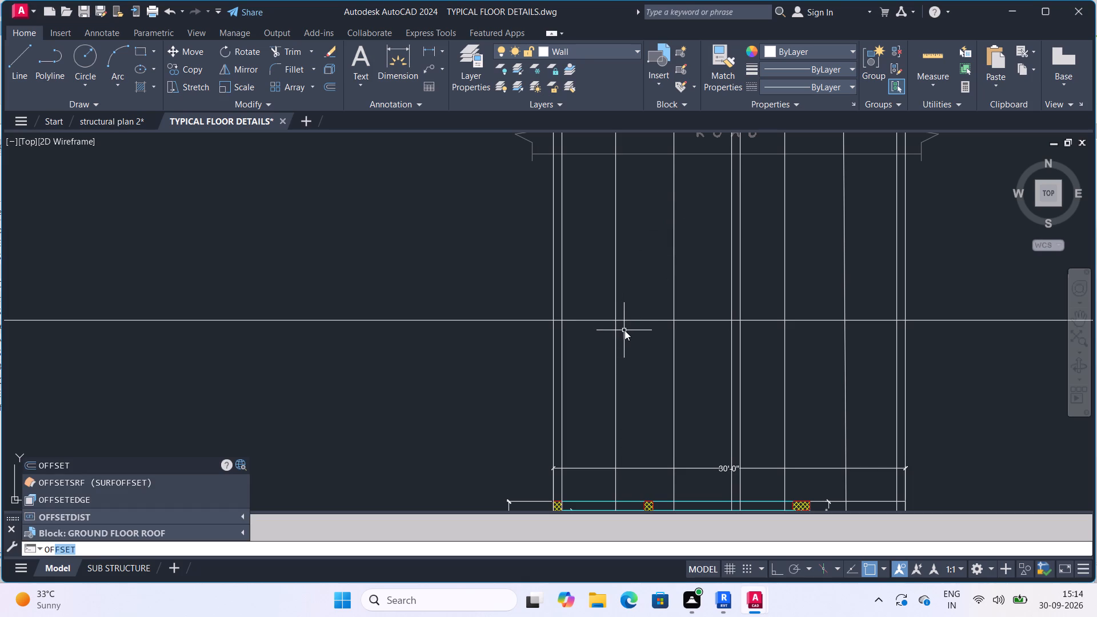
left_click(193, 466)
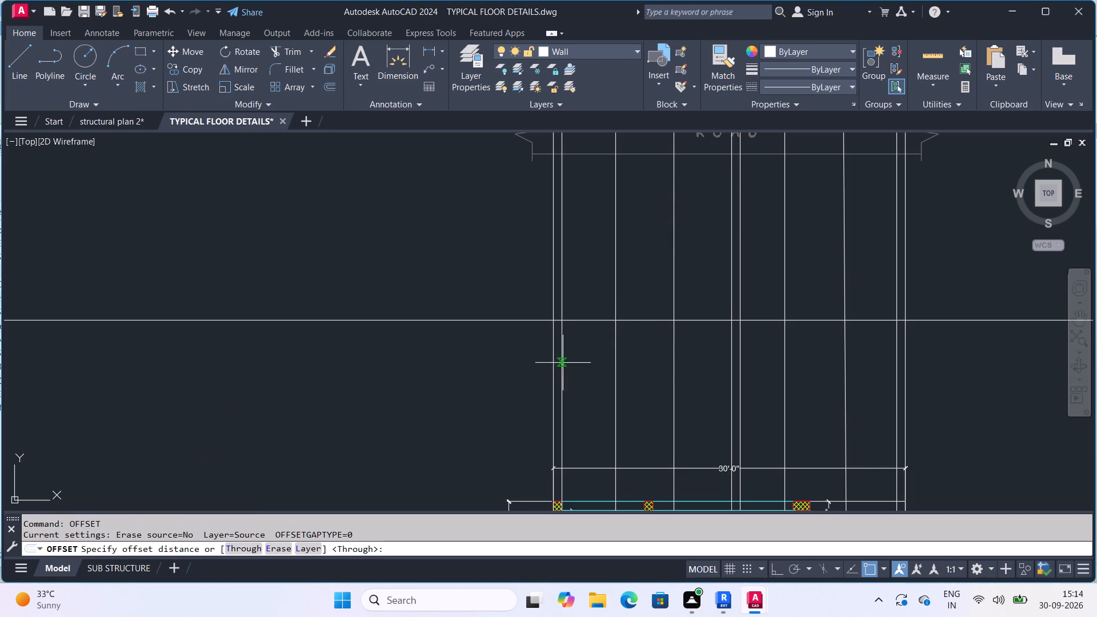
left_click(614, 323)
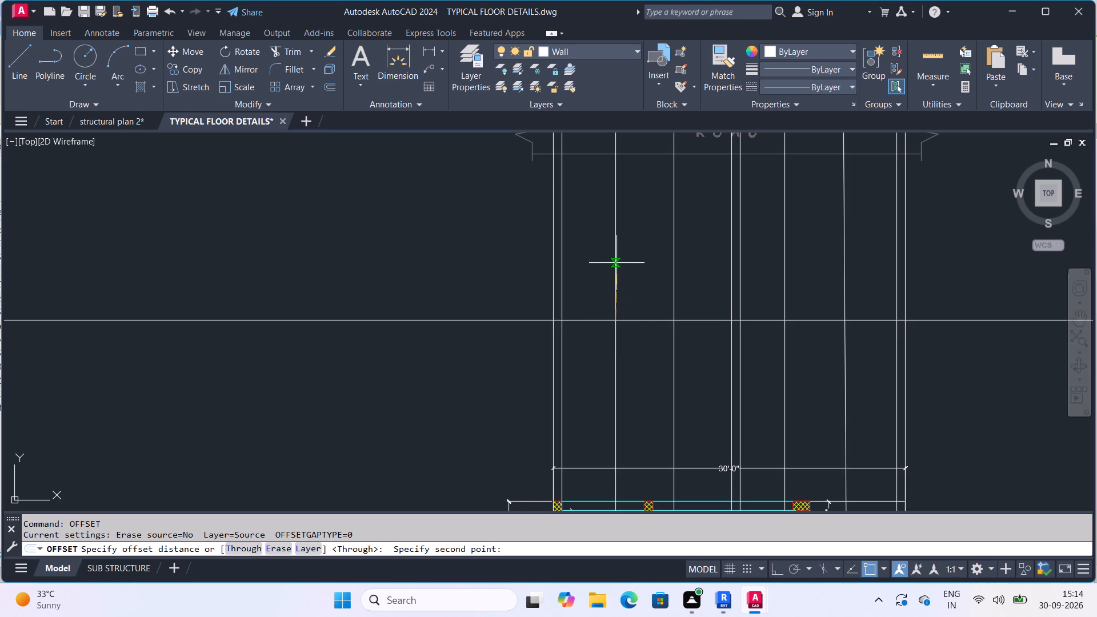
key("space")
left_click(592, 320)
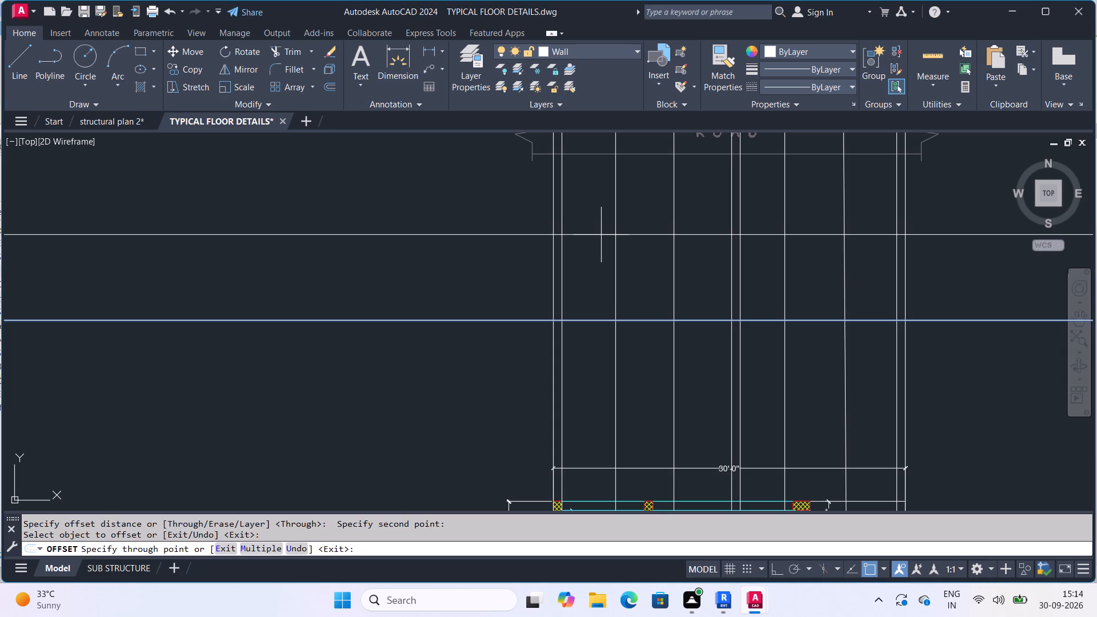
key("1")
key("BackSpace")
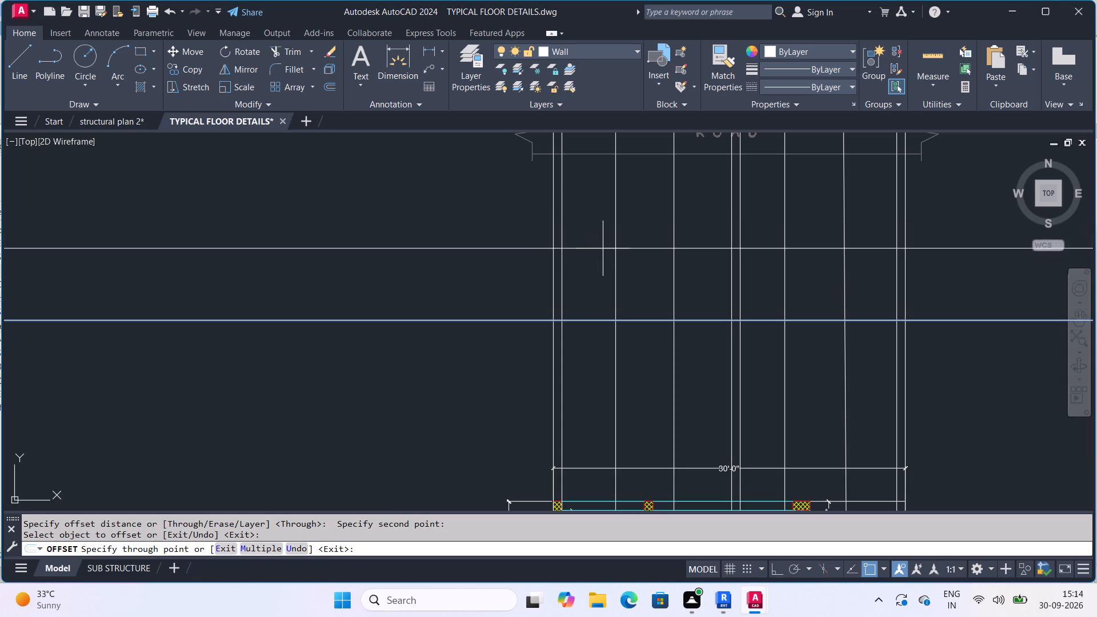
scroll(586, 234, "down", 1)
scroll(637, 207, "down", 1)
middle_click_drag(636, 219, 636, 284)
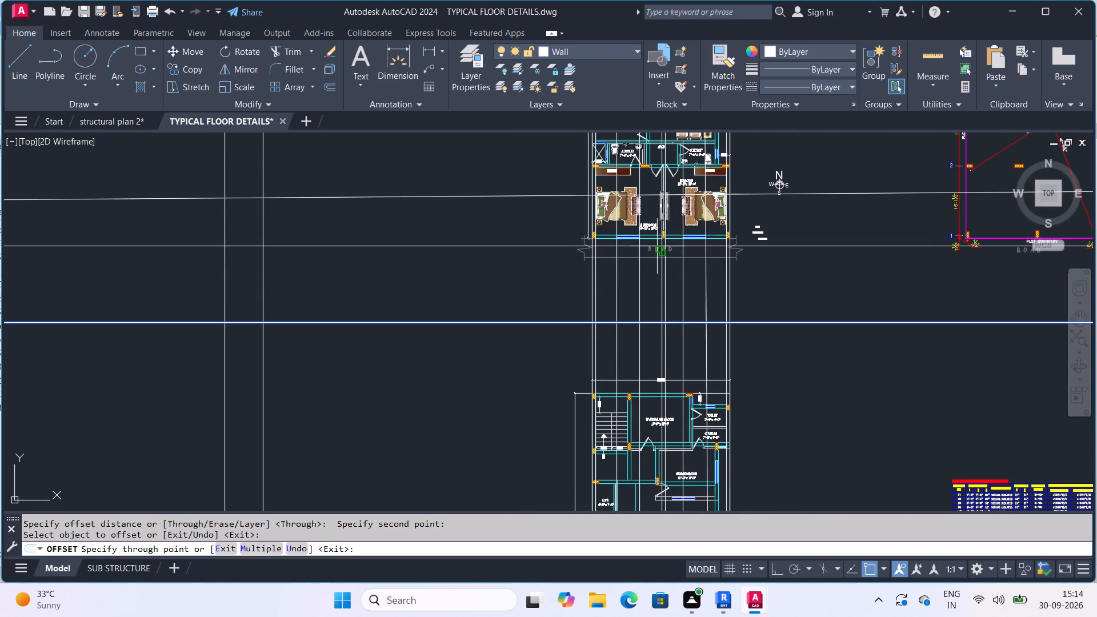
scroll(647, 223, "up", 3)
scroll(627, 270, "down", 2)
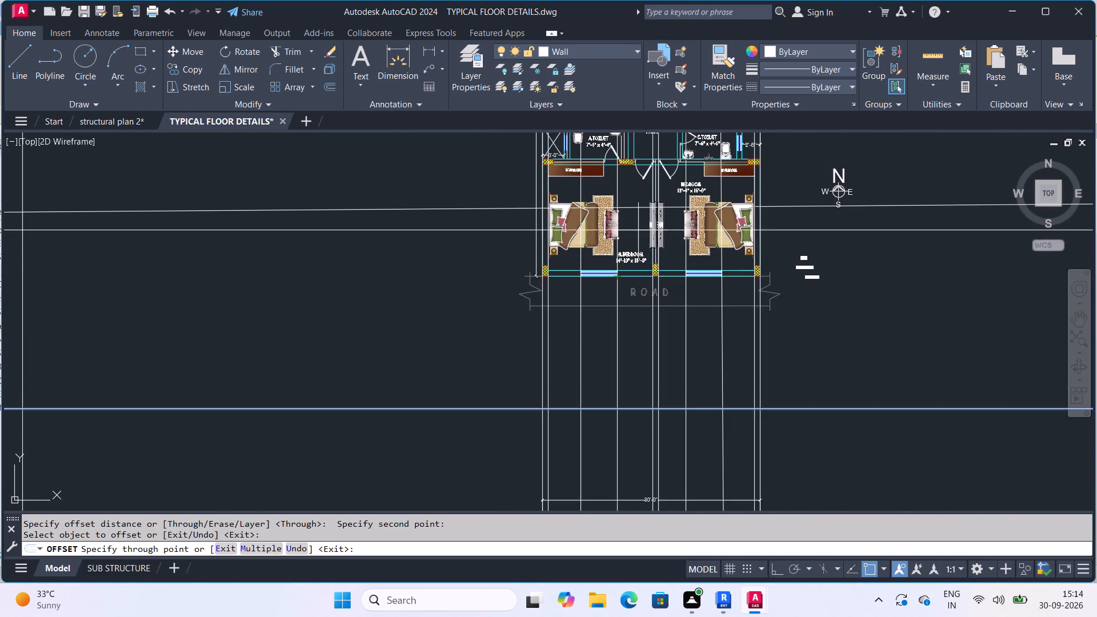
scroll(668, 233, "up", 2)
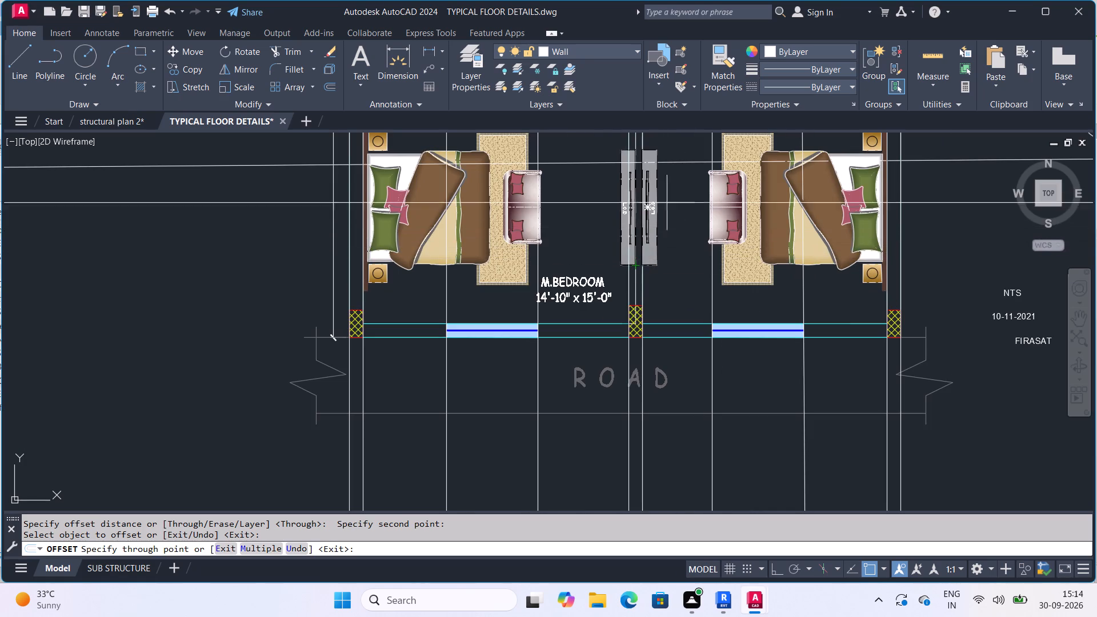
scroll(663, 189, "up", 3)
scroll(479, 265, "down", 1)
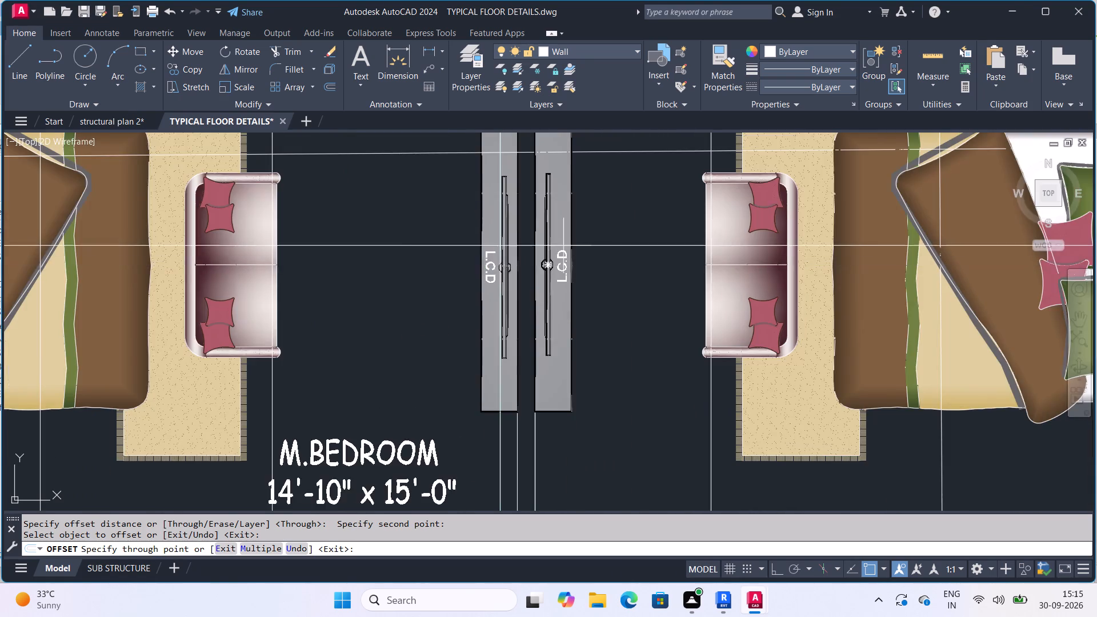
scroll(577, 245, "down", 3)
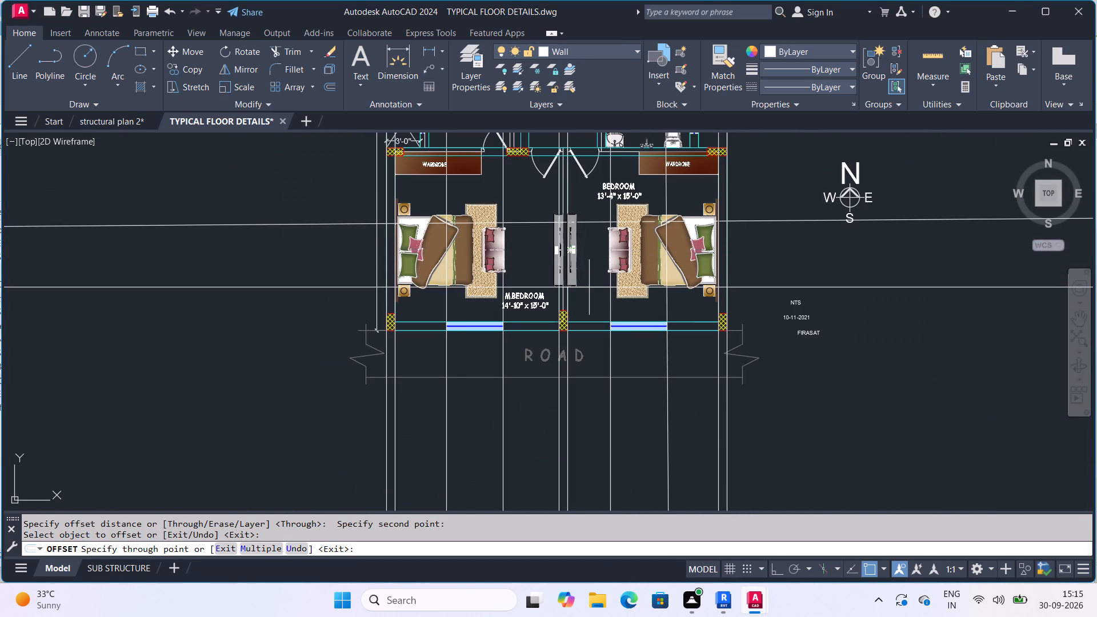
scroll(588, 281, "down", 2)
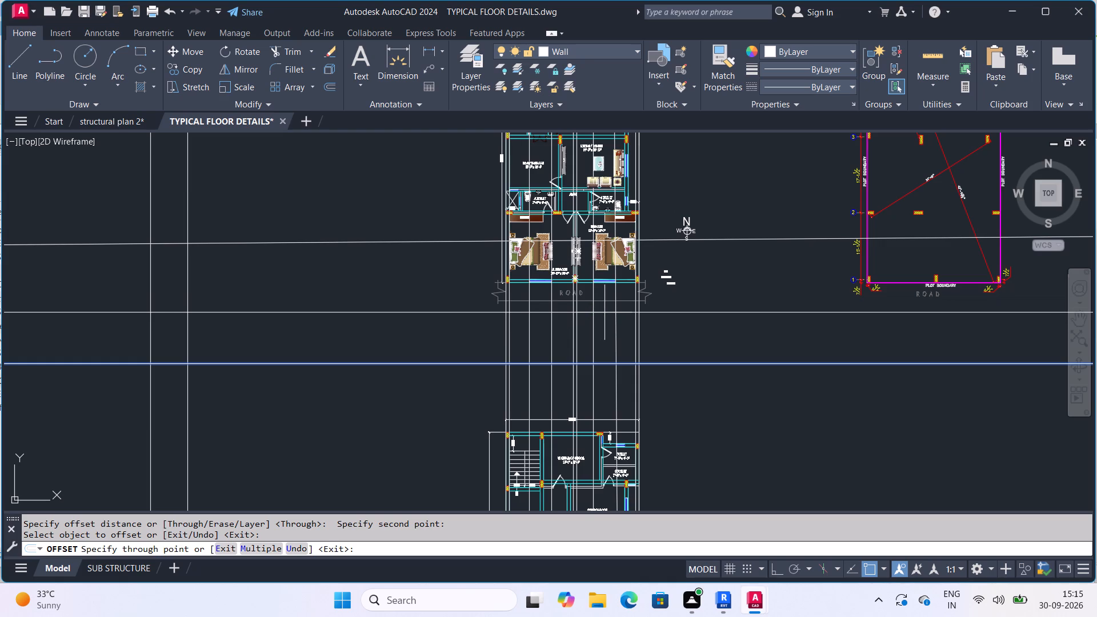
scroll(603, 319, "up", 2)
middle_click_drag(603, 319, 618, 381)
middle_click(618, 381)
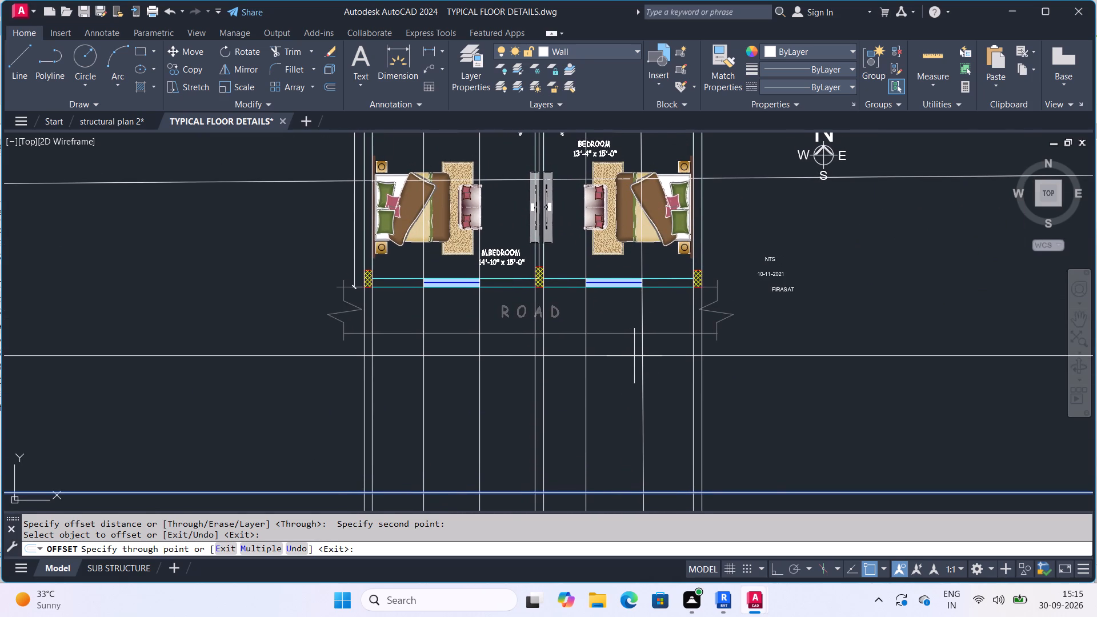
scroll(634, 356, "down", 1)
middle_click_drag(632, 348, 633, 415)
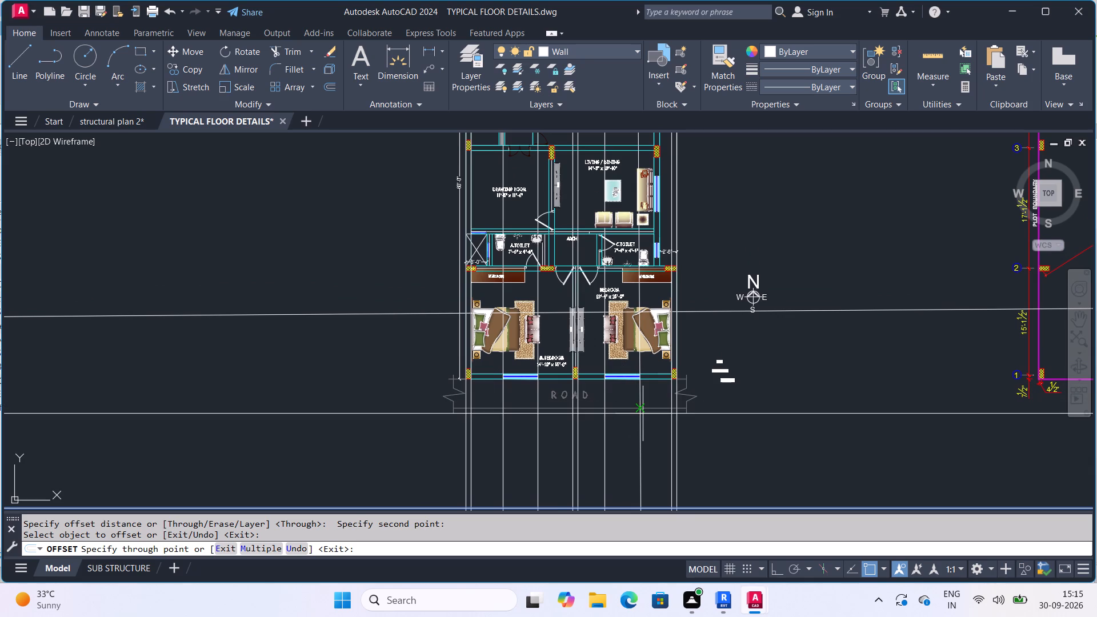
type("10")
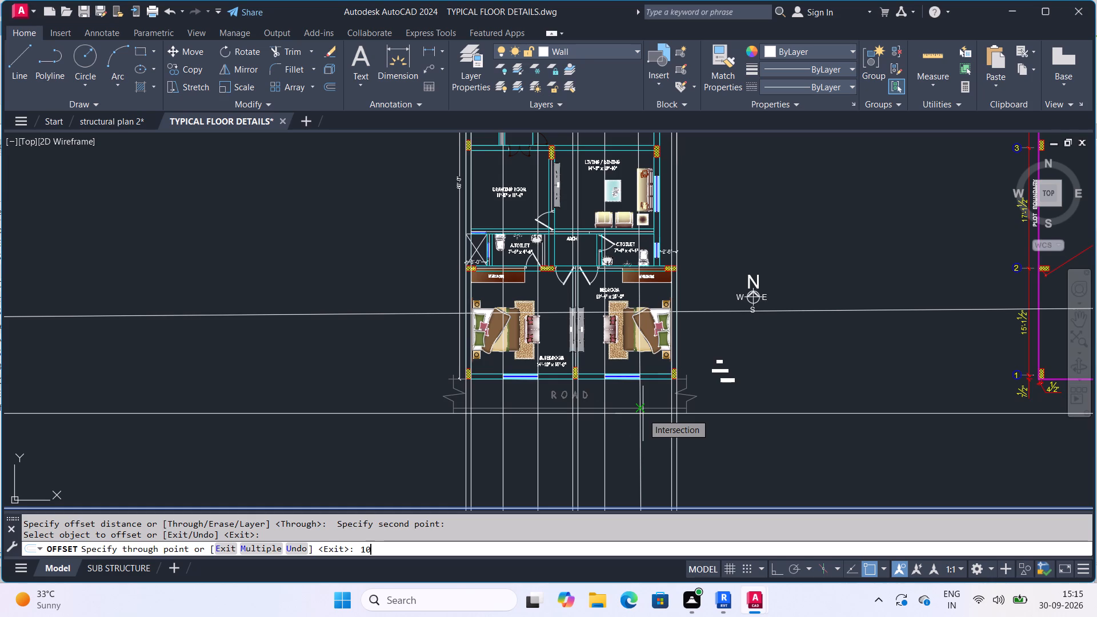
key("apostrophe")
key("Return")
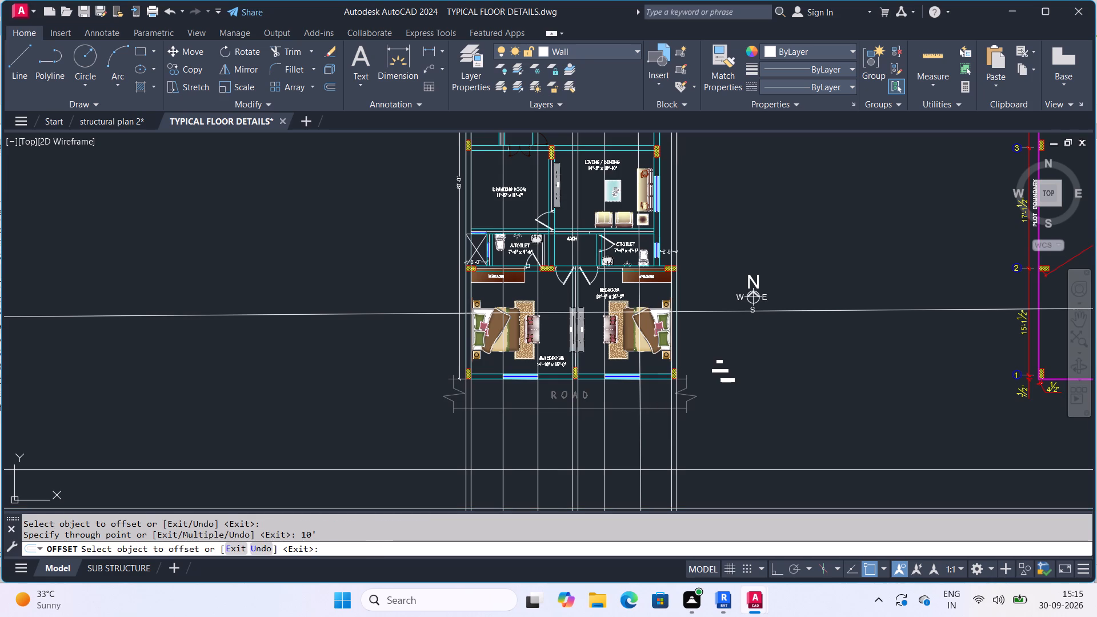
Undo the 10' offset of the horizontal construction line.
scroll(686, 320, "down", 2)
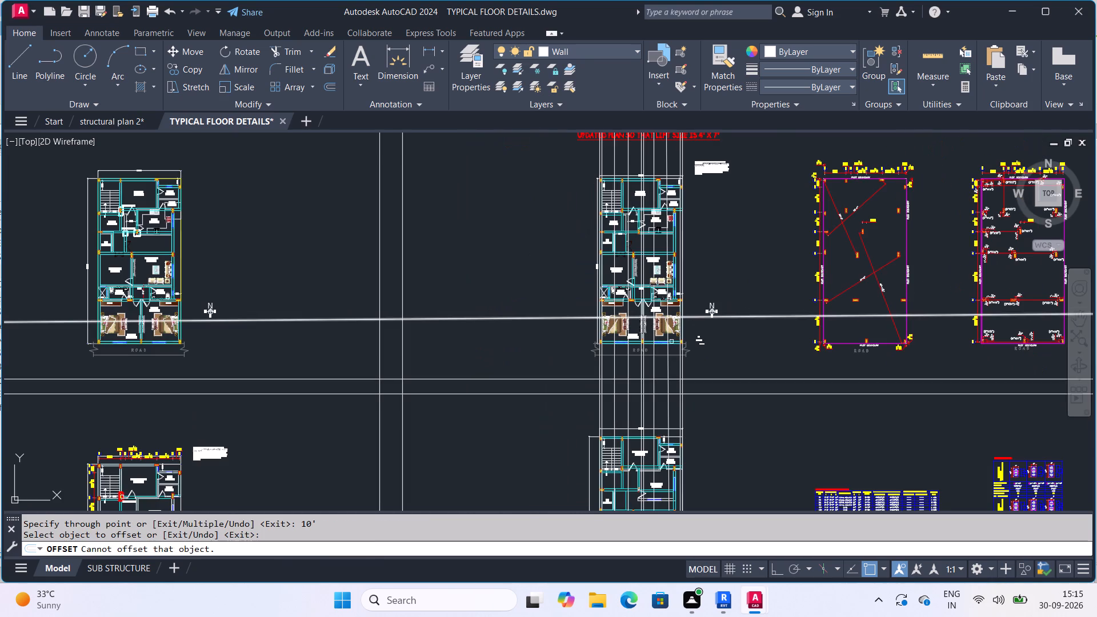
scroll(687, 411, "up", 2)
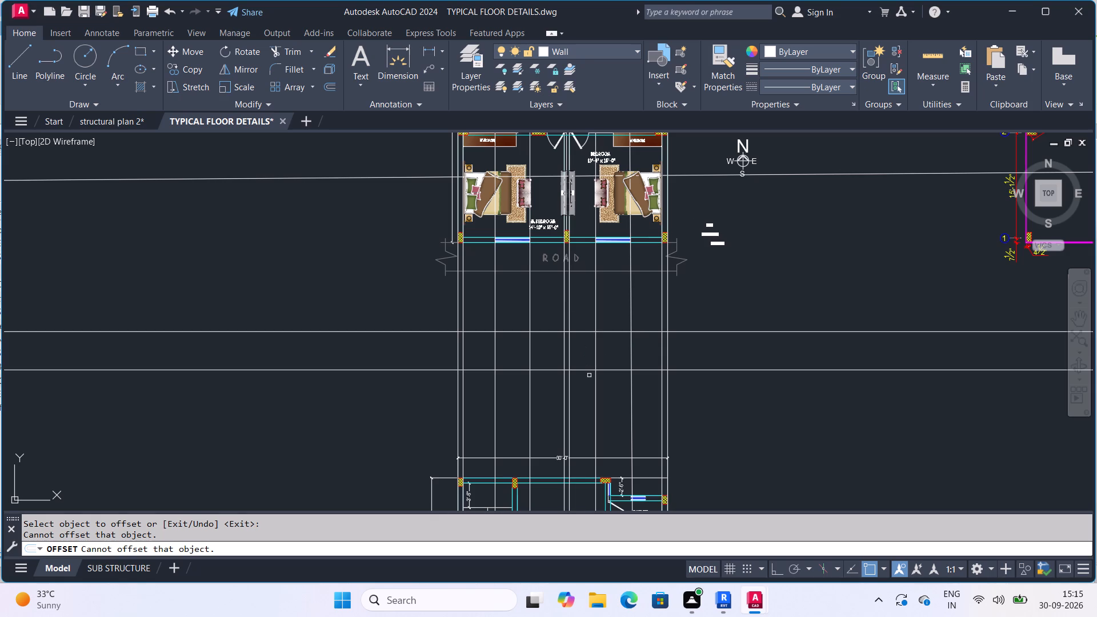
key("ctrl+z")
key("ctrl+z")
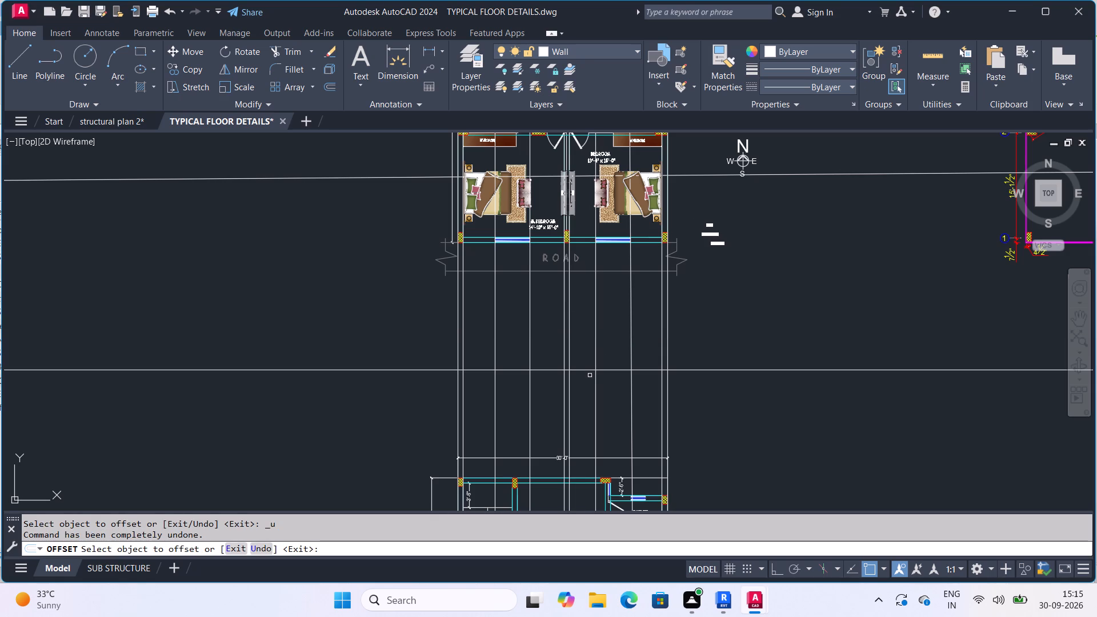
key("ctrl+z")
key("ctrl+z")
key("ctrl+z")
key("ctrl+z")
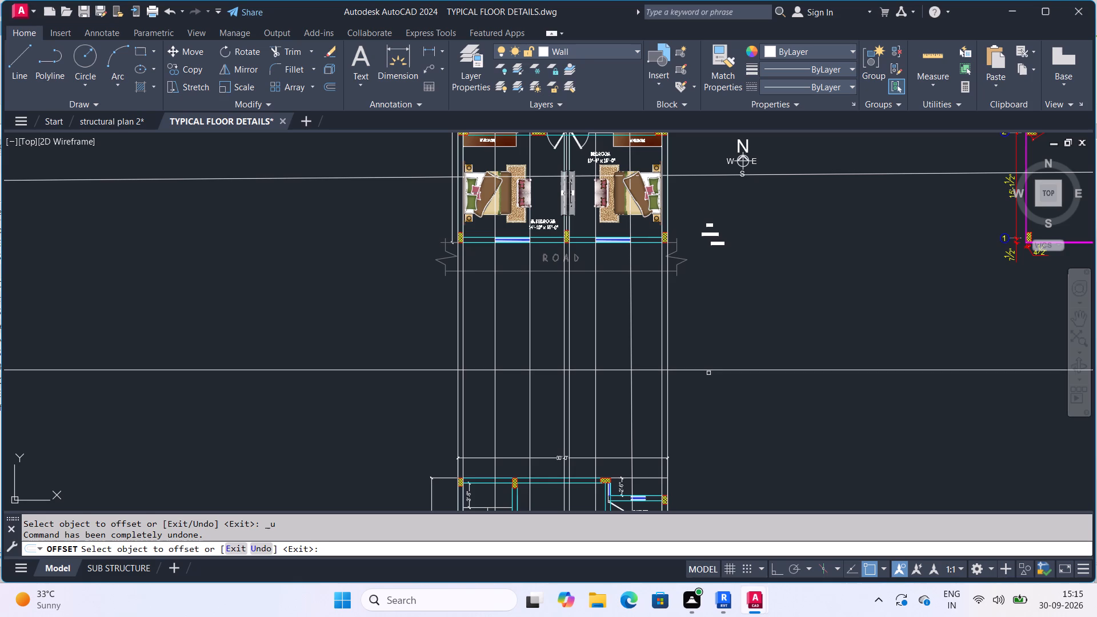
Delete the horizontal construction line crossing the vertical ones between the typical floor's ROAD and the plan below.
left_click(708, 373)
key("Escape")
left_click(717, 369)
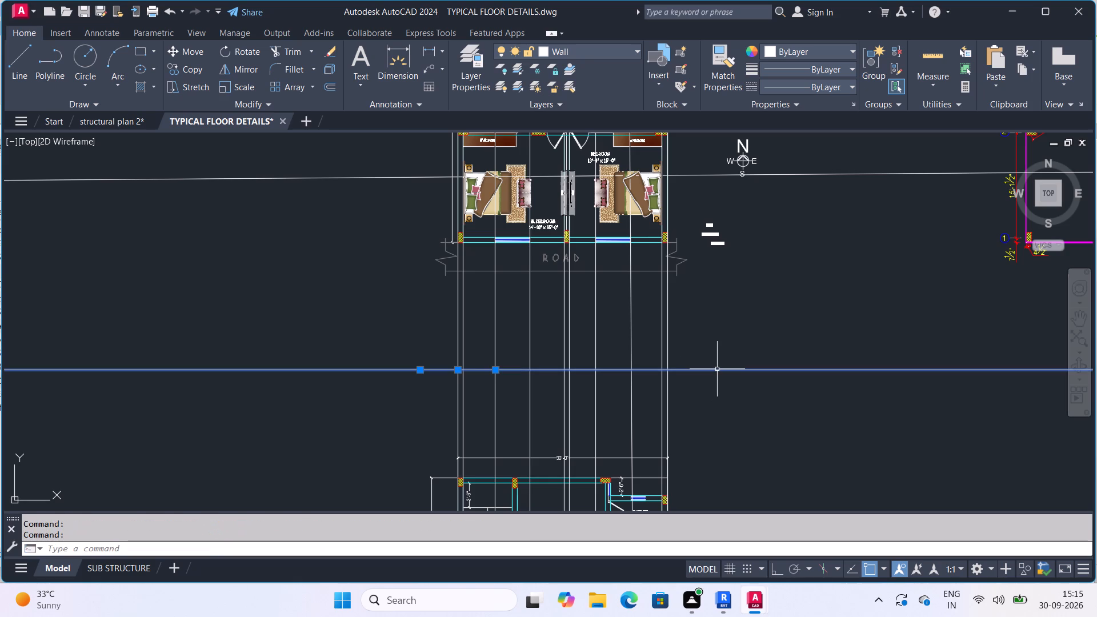
key("Delete")
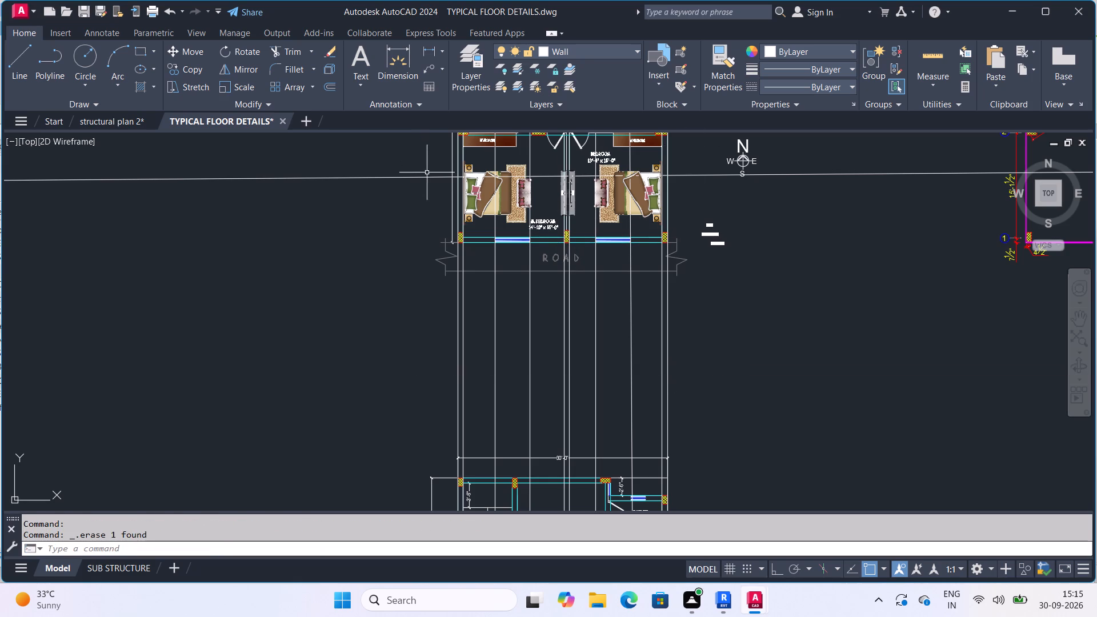
Draw a near-horizontal construction line just above the lower plan's 30'-0" dimension, through the outermost west and east vertical construction lines.
type("xl")
key("Return")
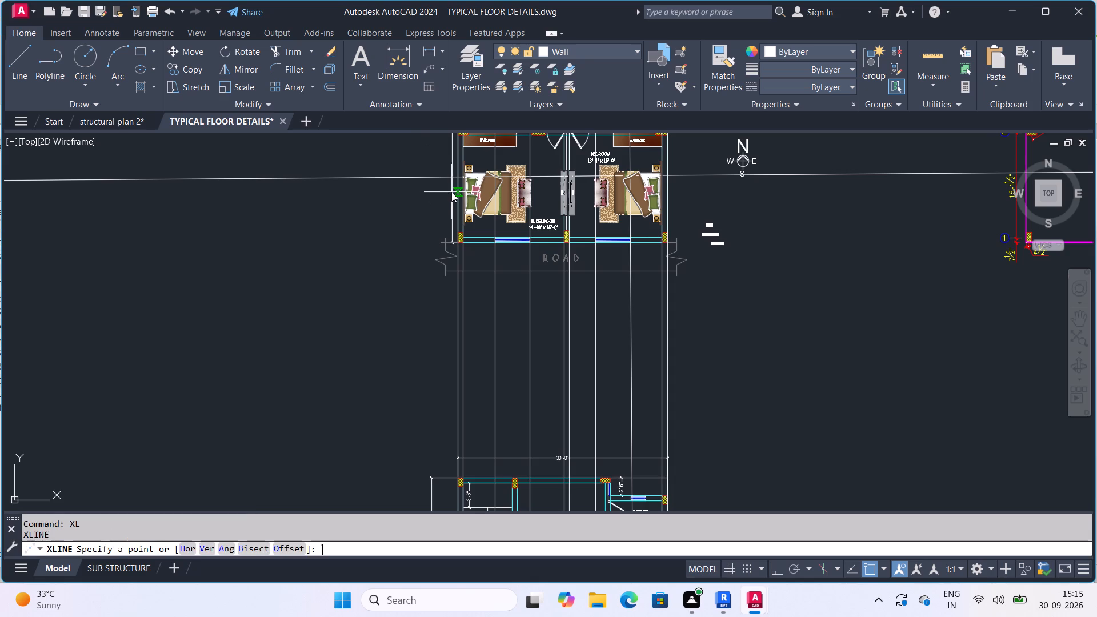
middle_click_drag(611, 412, 552, 376)
scroll(605, 409, "down", 1)
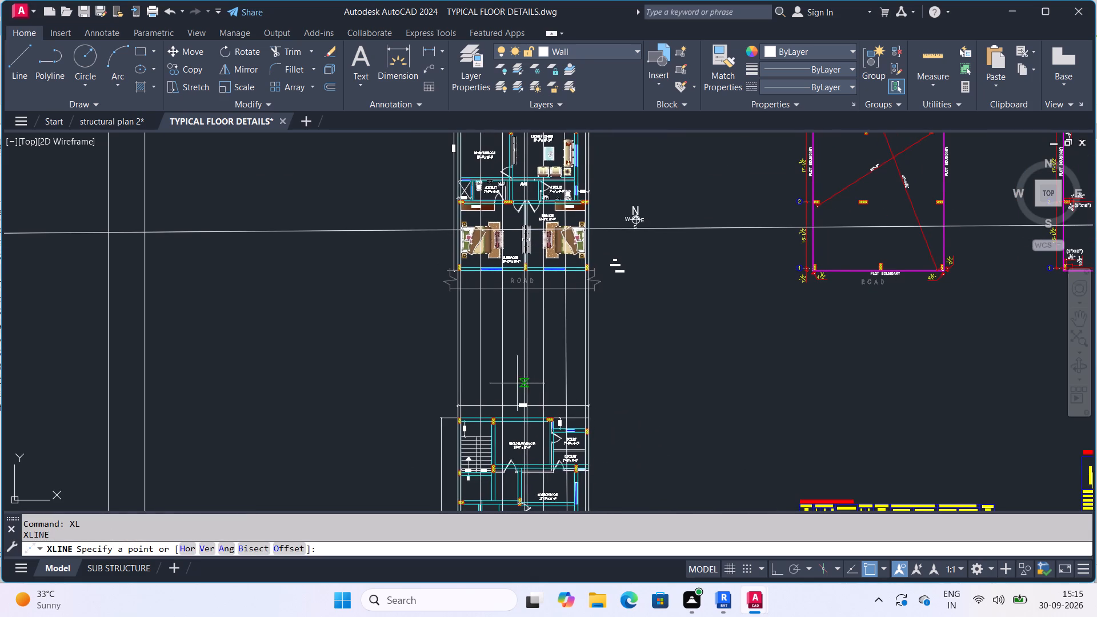
scroll(458, 394, "up", 5)
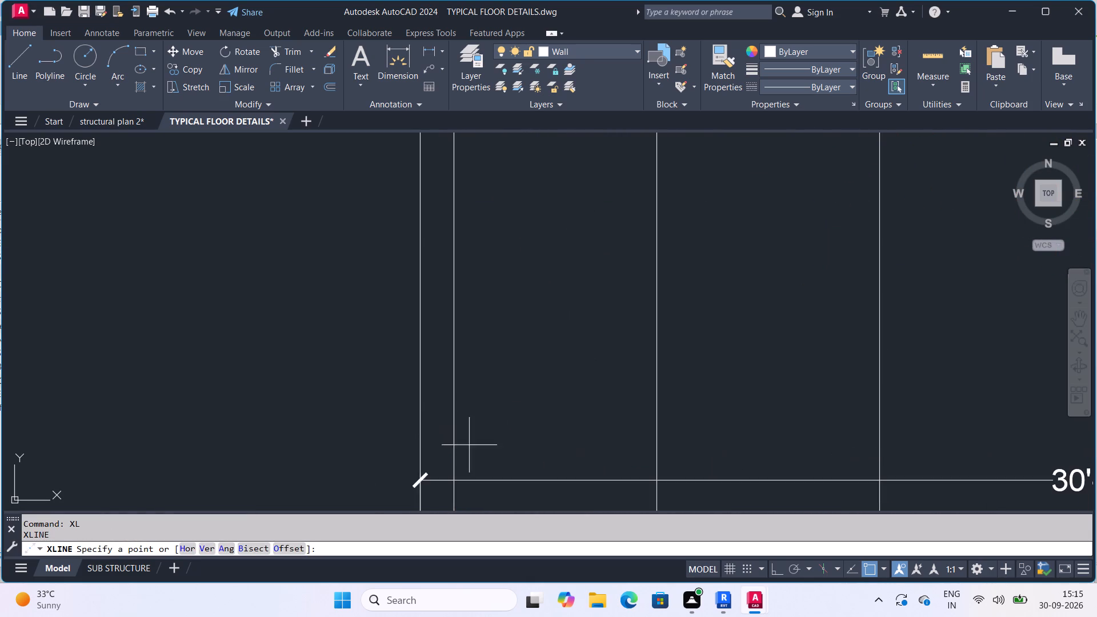
scroll(458, 394, "down", 3)
scroll(439, 374, "up", 2)
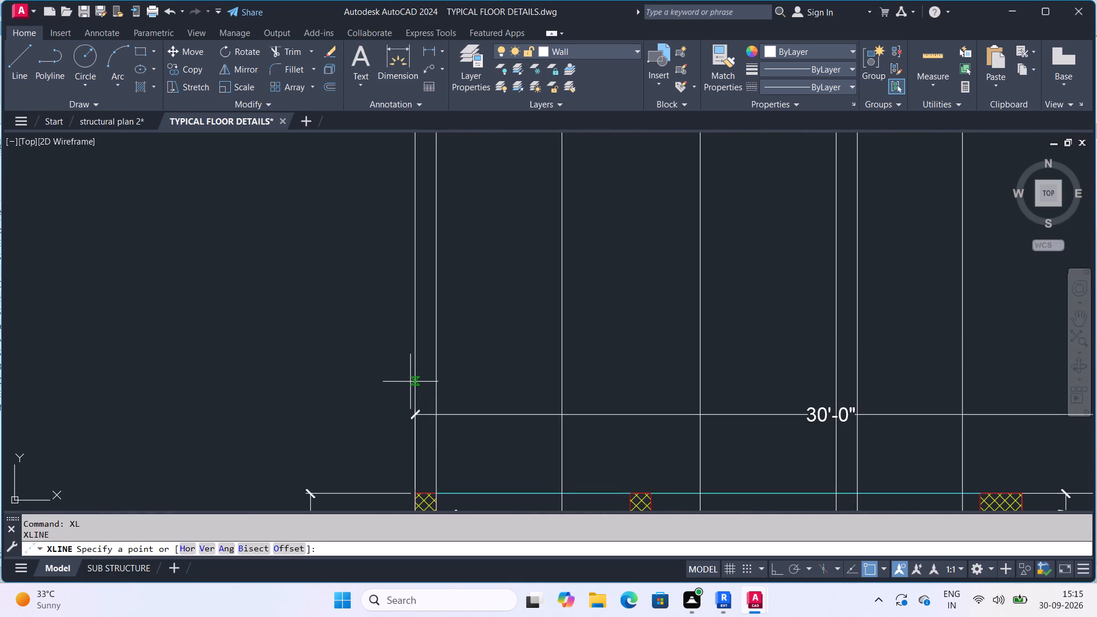
left_click(415, 384)
middle_click_drag(886, 400, 720, 395)
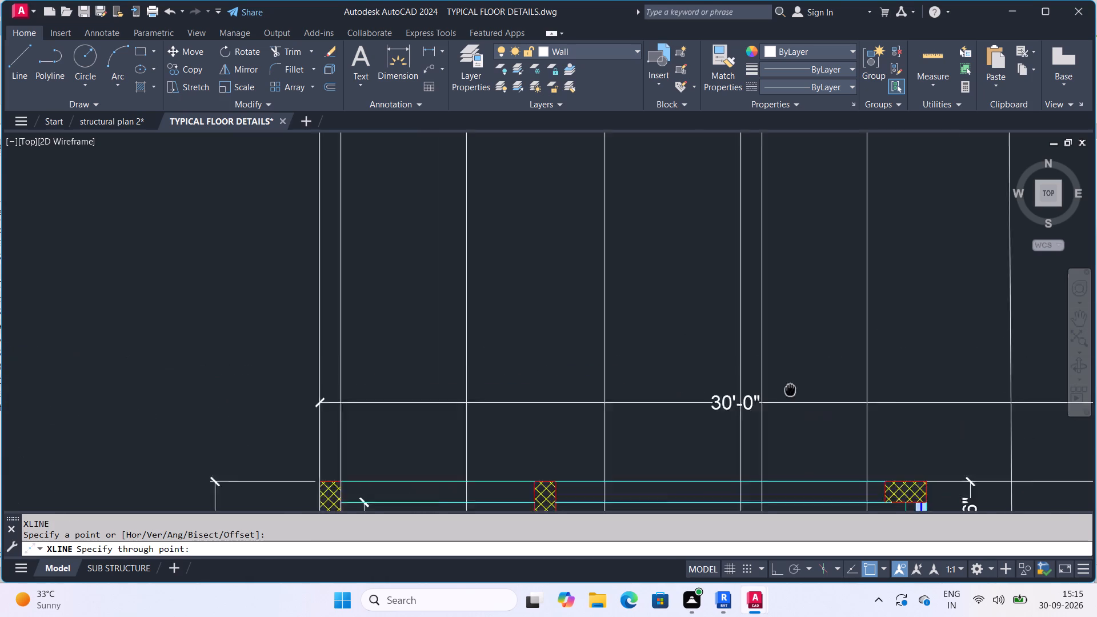
middle_click_drag(720, 395, 584, 417)
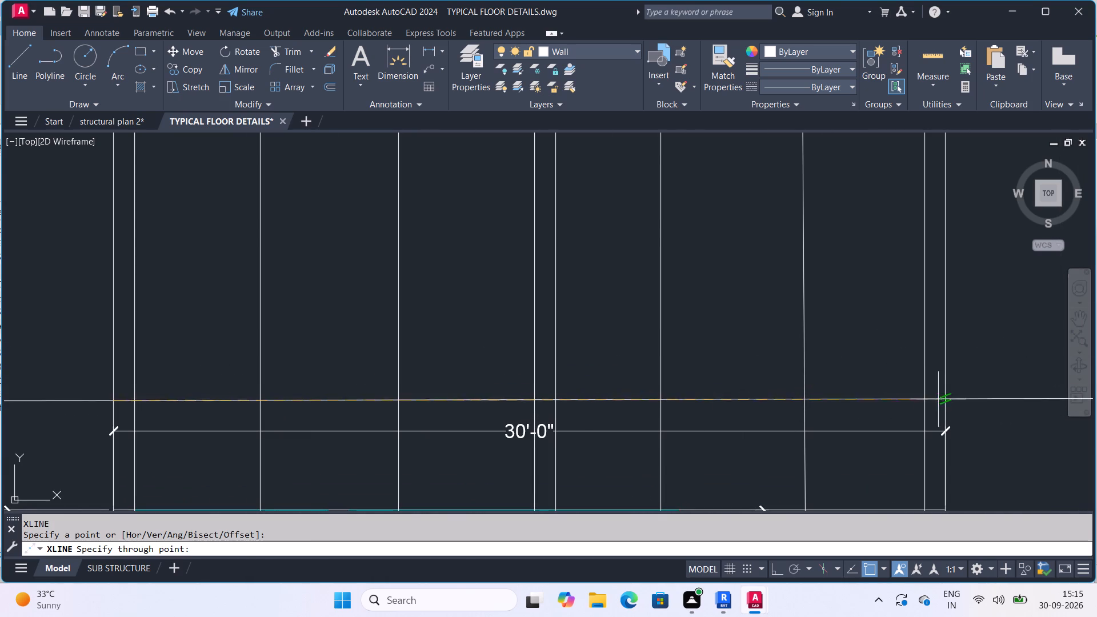
left_click(944, 398)
scroll(938, 388, "down", 3)
key("Escape")
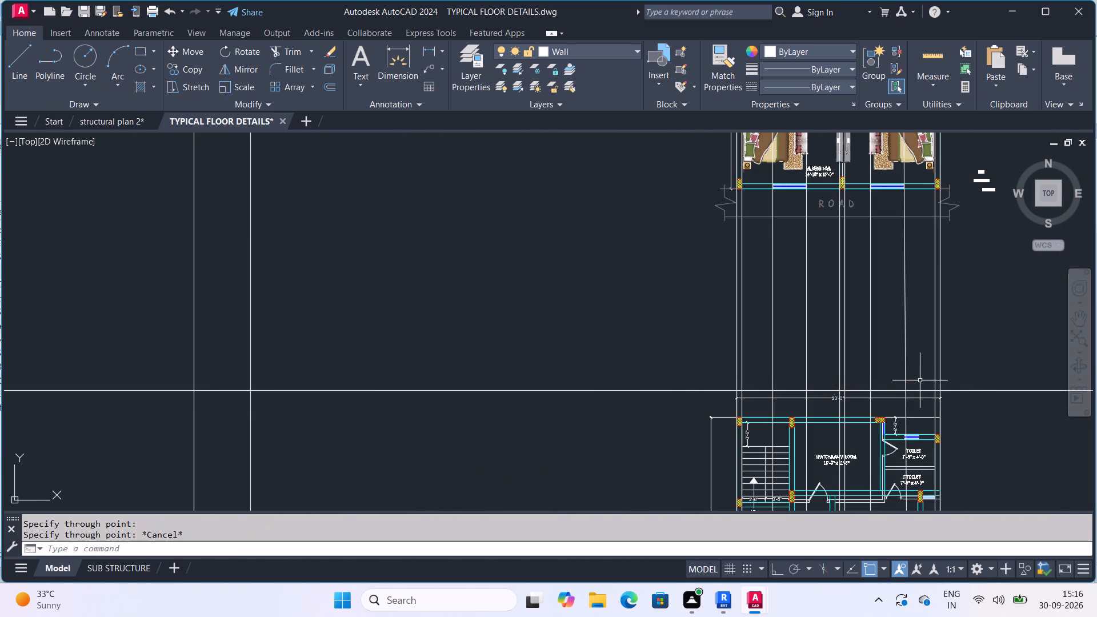
Offset the construction line just above the lower plan's 30'-0" dimension by 10' toward the typical floor's ROAD.
scroll(706, 380, "up", 2)
key("Escape")
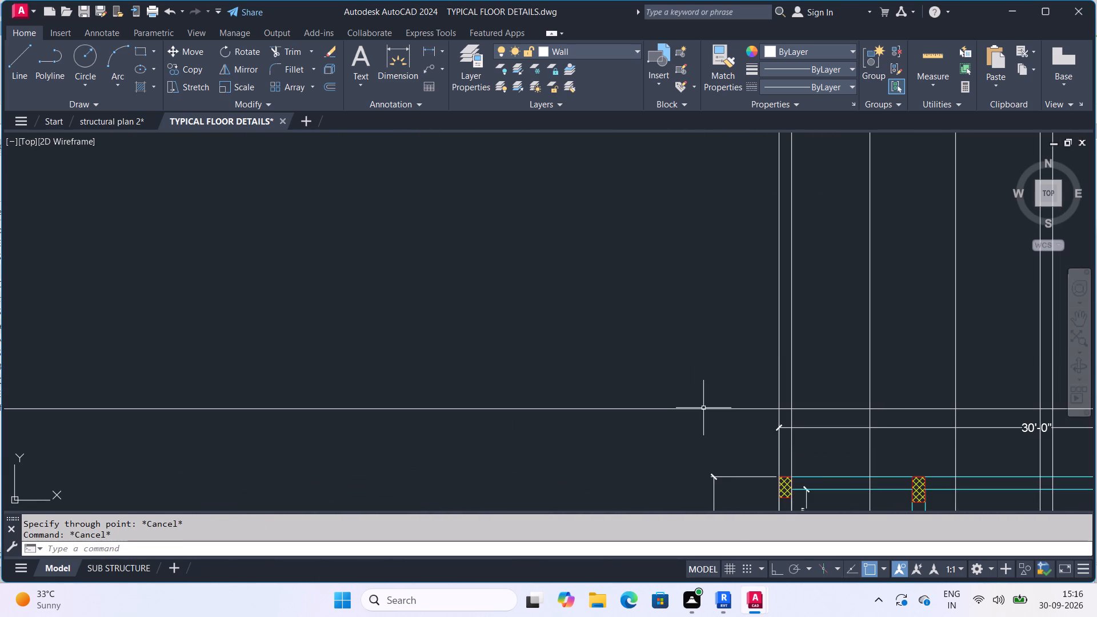
key("o")
key("Return")
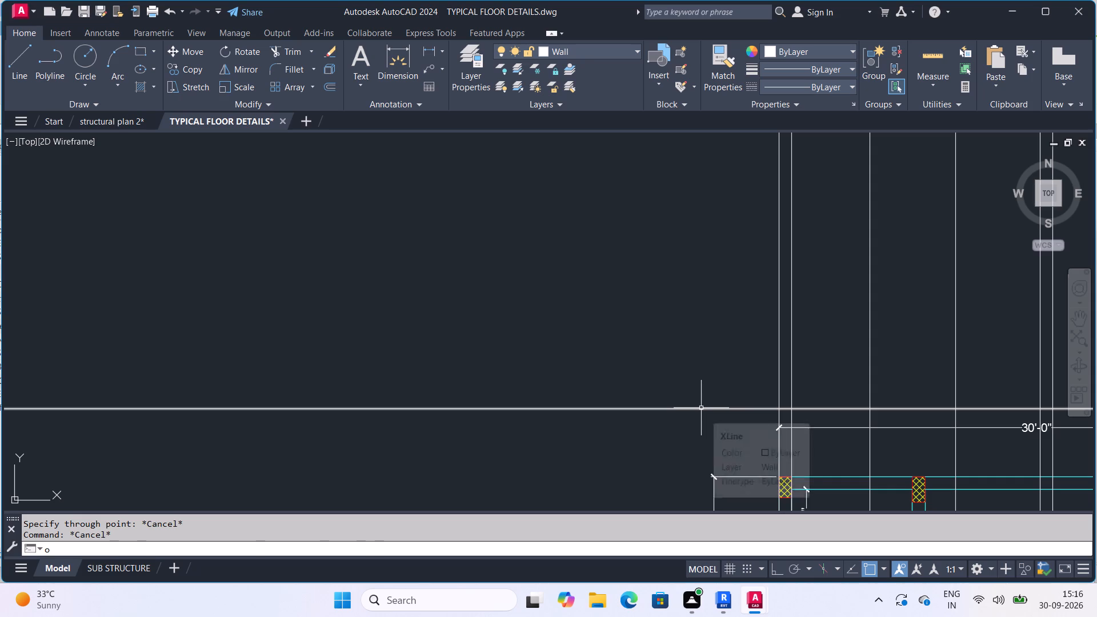
key("space")
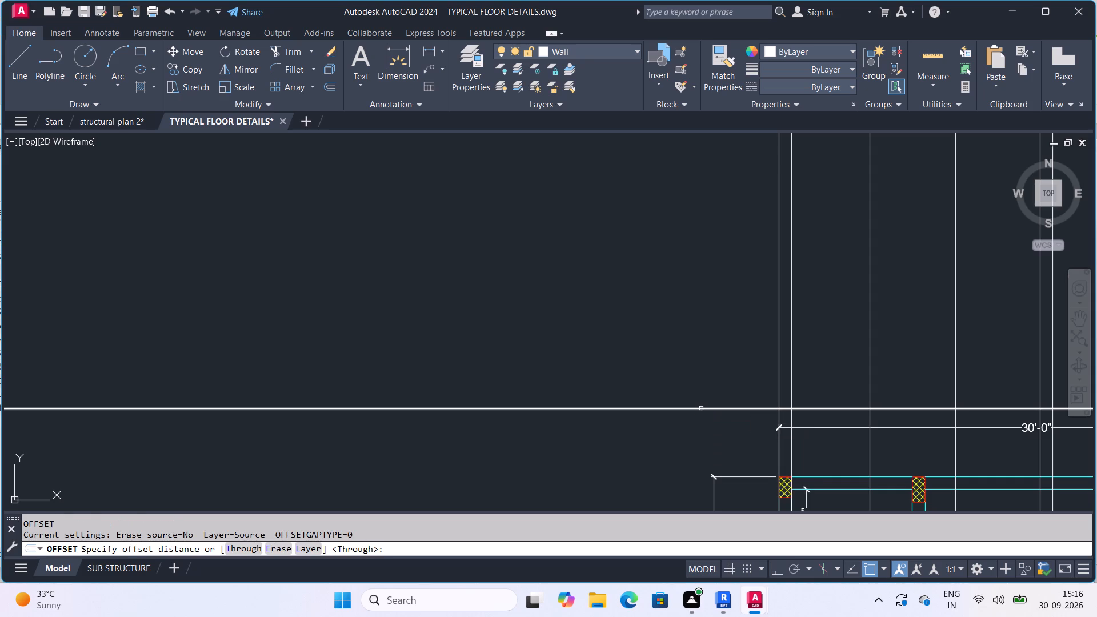
left_click(699, 408)
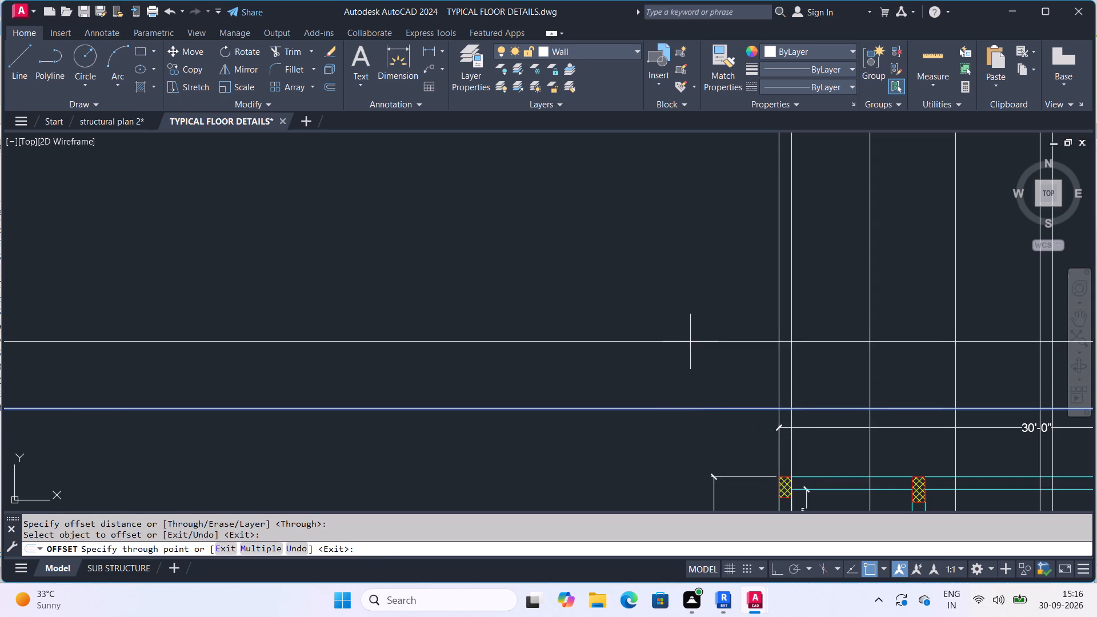
type("10'")
key("Return")
scroll(691, 326, "down", 2)
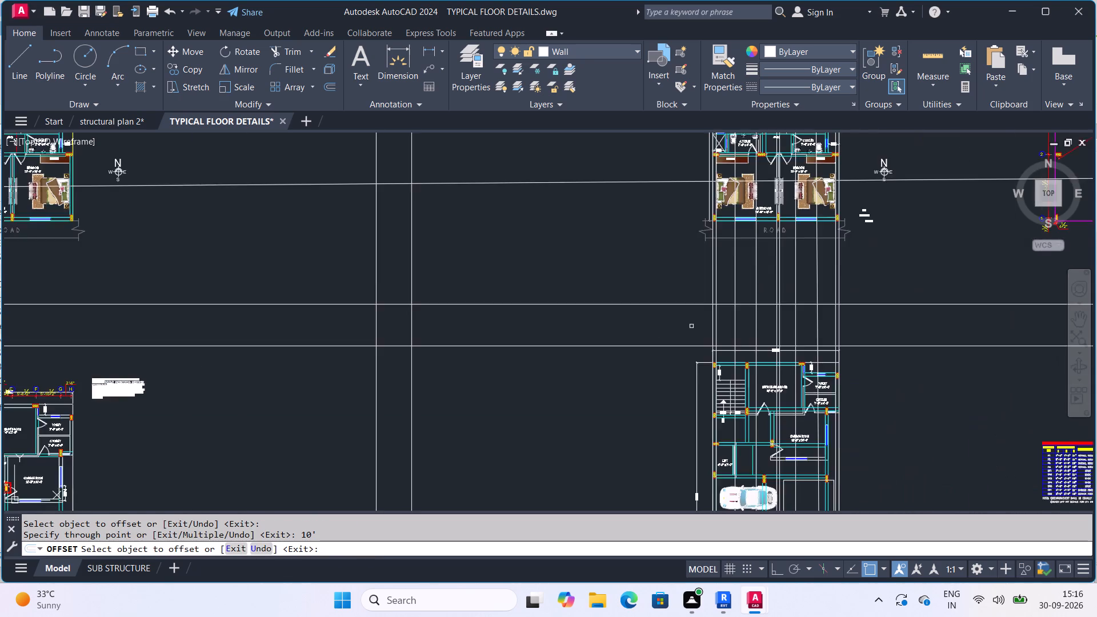
scroll(691, 326, "down", 2)
middle_click_drag(607, 334, 357, 367)
scroll(480, 356, "up", 2)
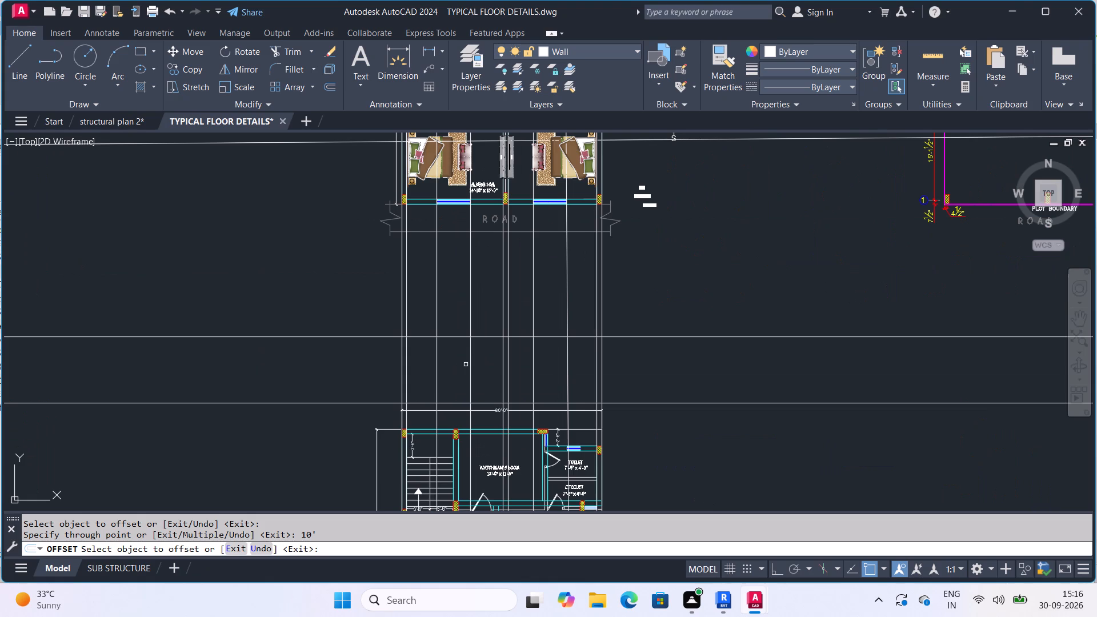
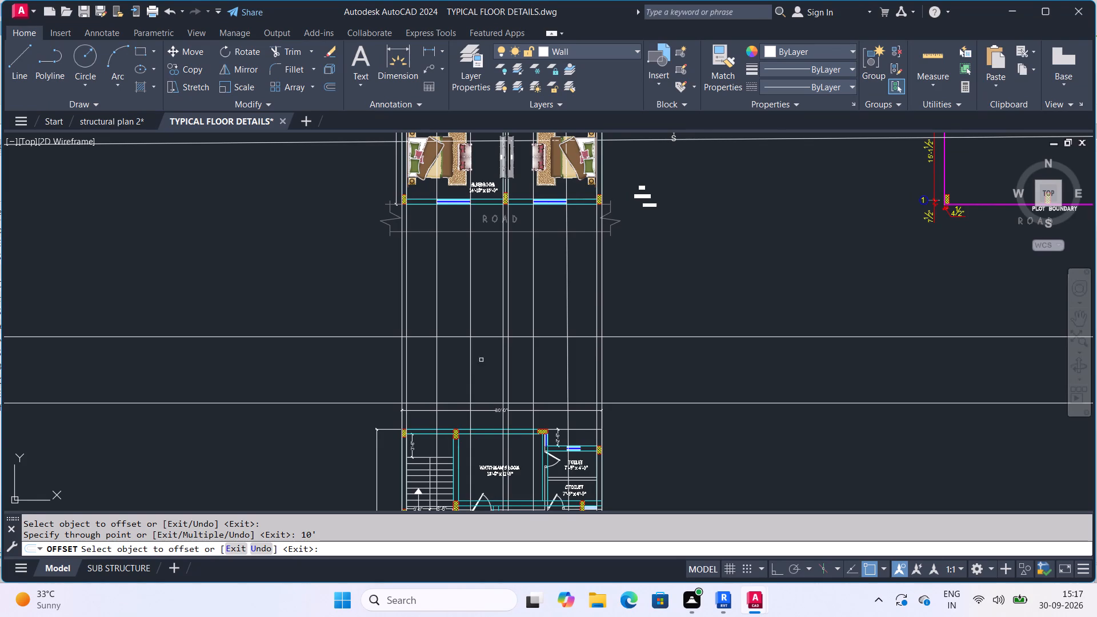
Examine the typical floor plan's bedrooms, toilets and road-side windows against the construction lines running down to the ground floor plan.
scroll(482, 344, "up", 2)
scroll(488, 338, "down", 3)
scroll(541, 358, "up", 1)
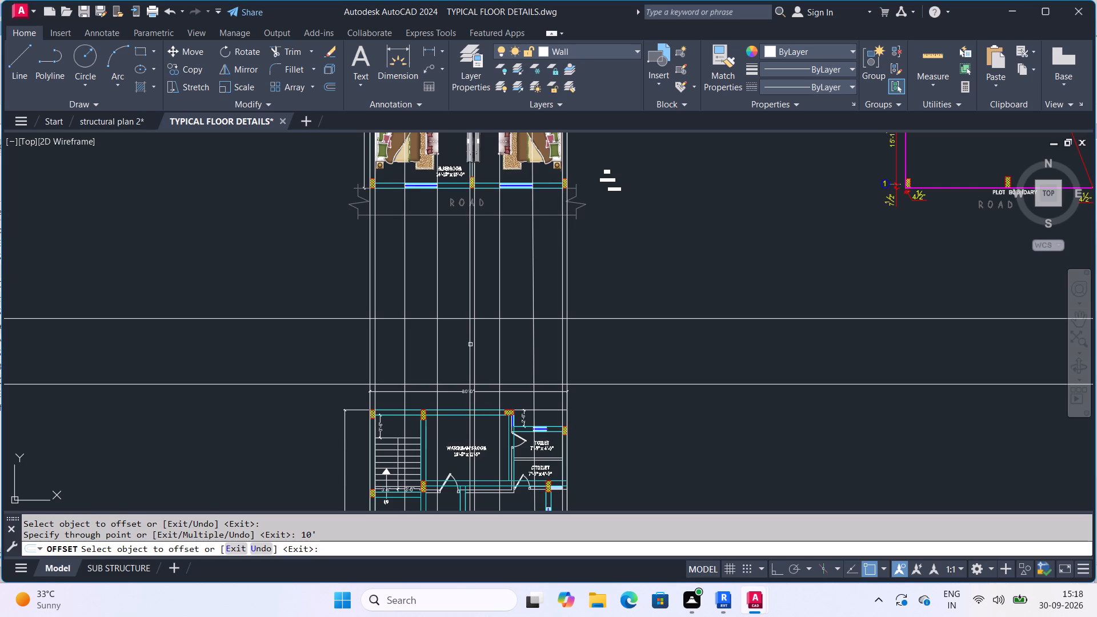
middle_click_drag(473, 342, 495, 430)
scroll(473, 343, "down", 2)
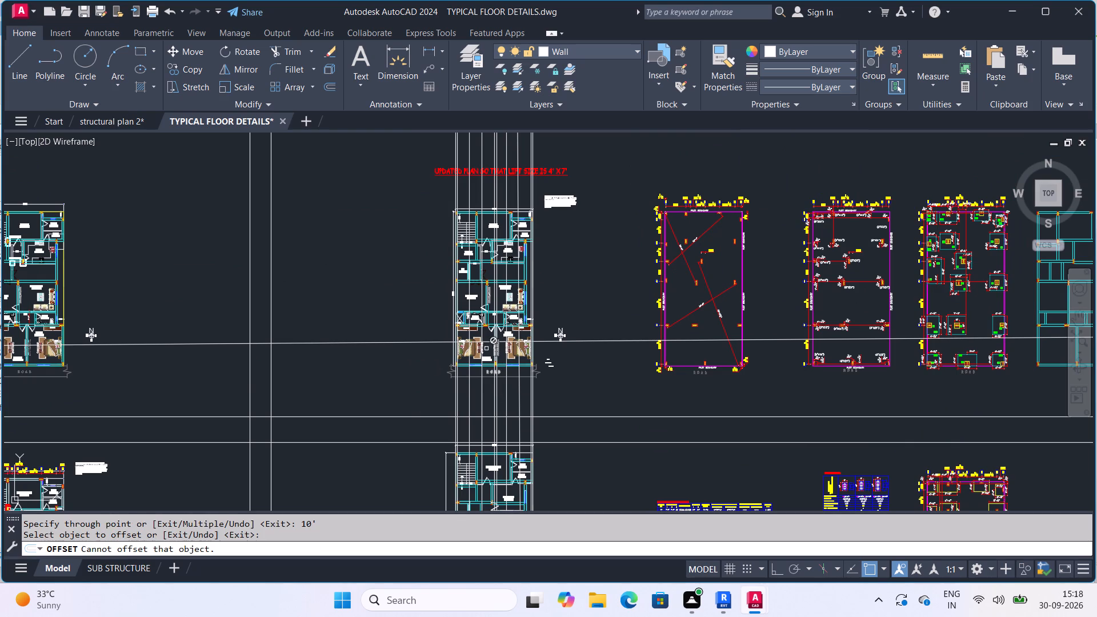
scroll(461, 306, "up", 3)
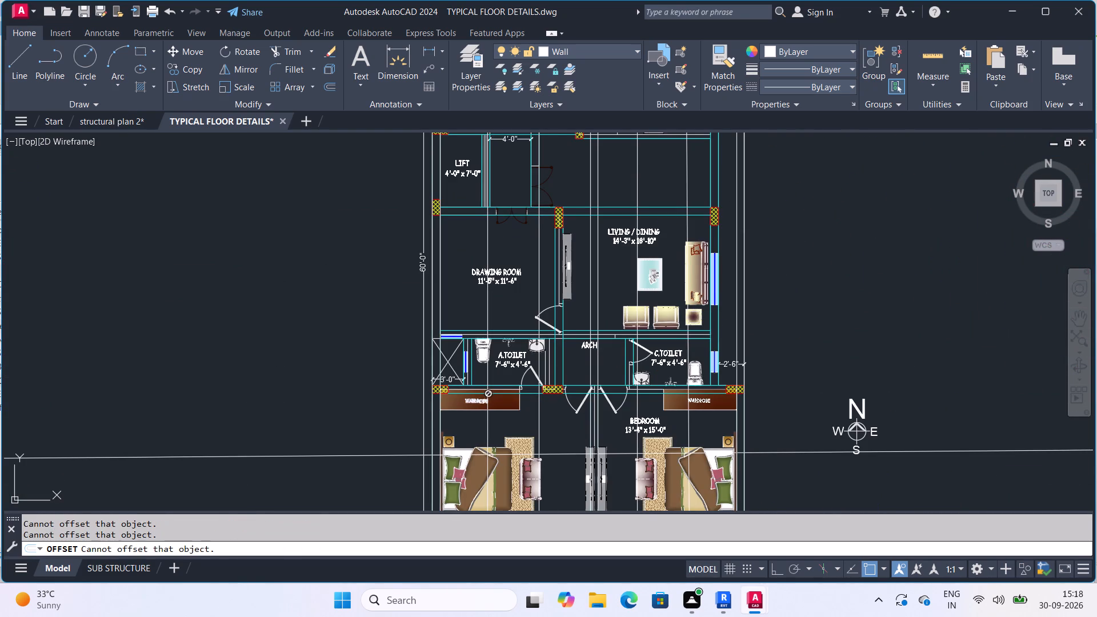
middle_click_drag(502, 281, 477, 219)
scroll(478, 229, "down", 1)
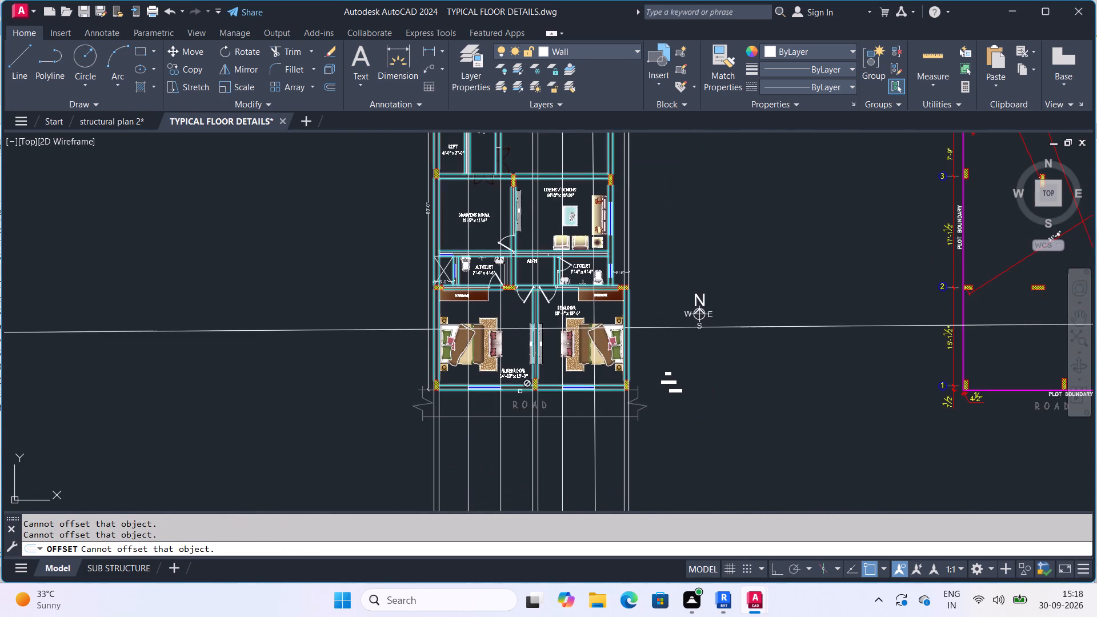
scroll(493, 292, "up", 4)
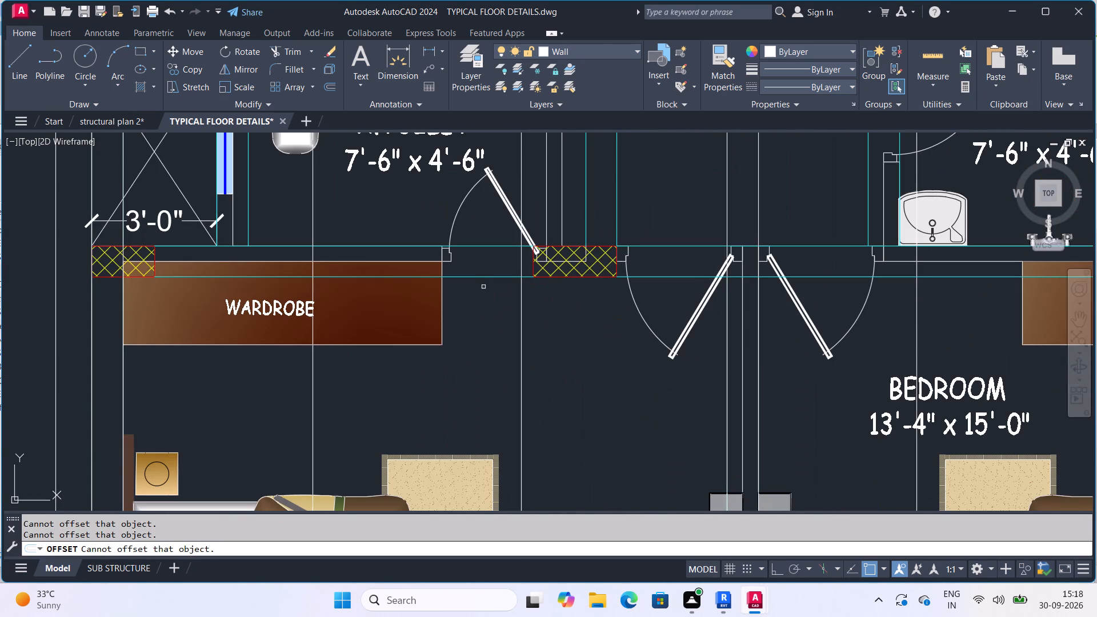
scroll(543, 327, "down", 2)
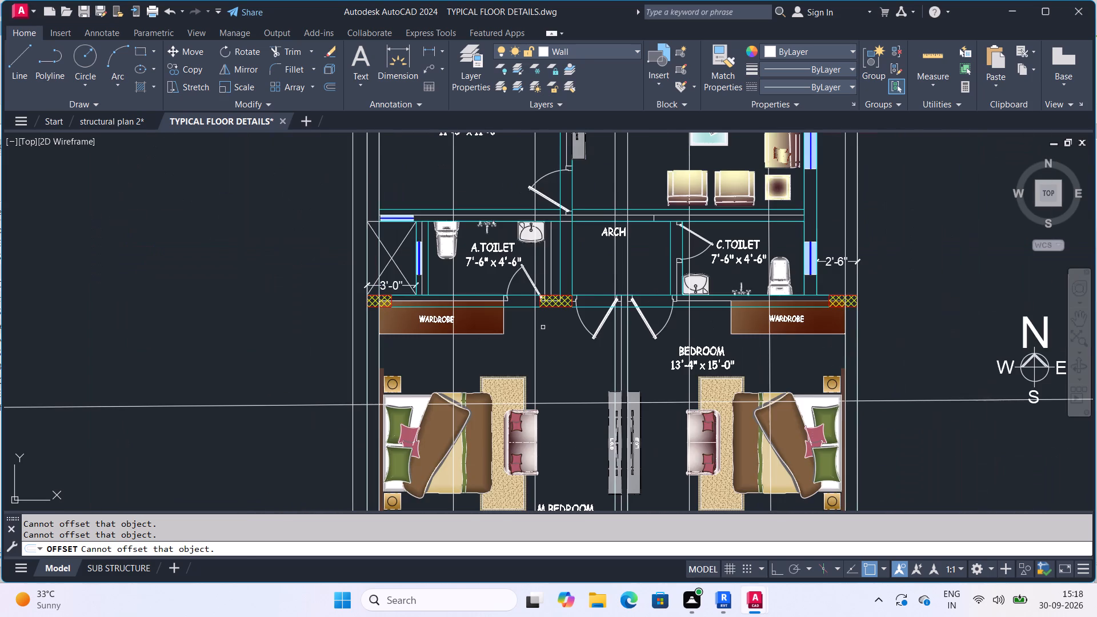
scroll(493, 358, "down", 4)
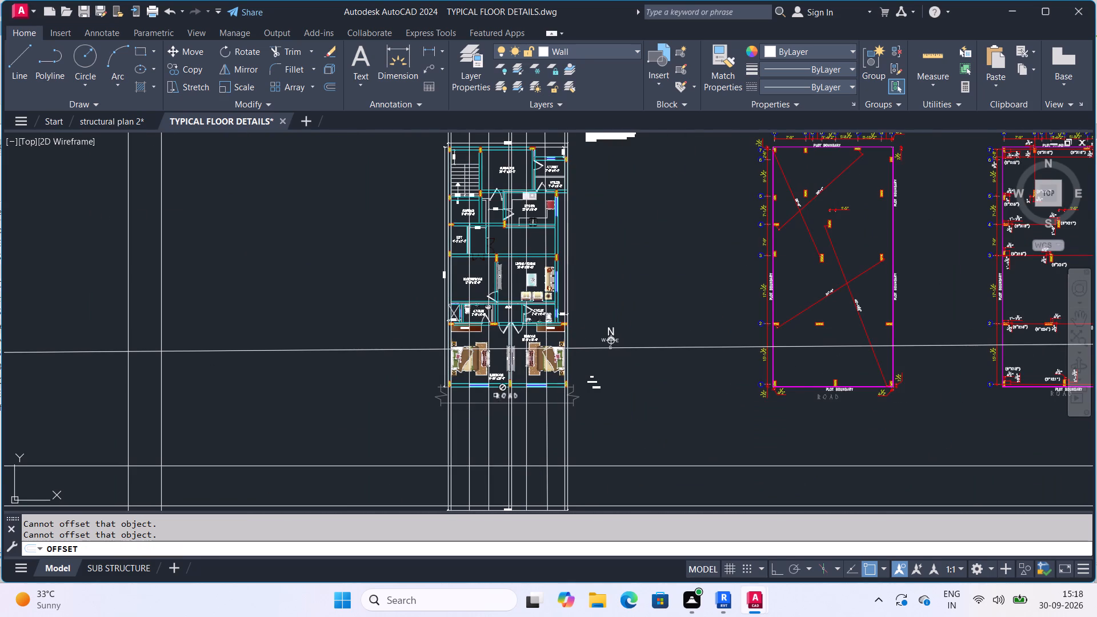
middle_click_drag(593, 356, 582, 287)
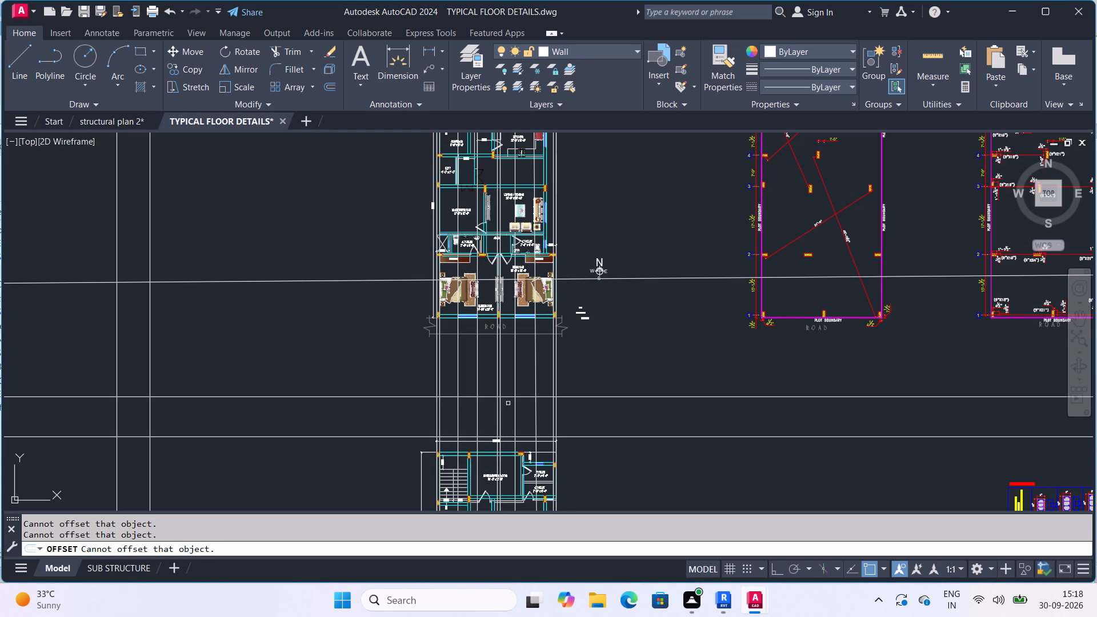
scroll(510, 402, "up", 3)
scroll(482, 382, "down", 2)
scroll(470, 410, "up", 1)
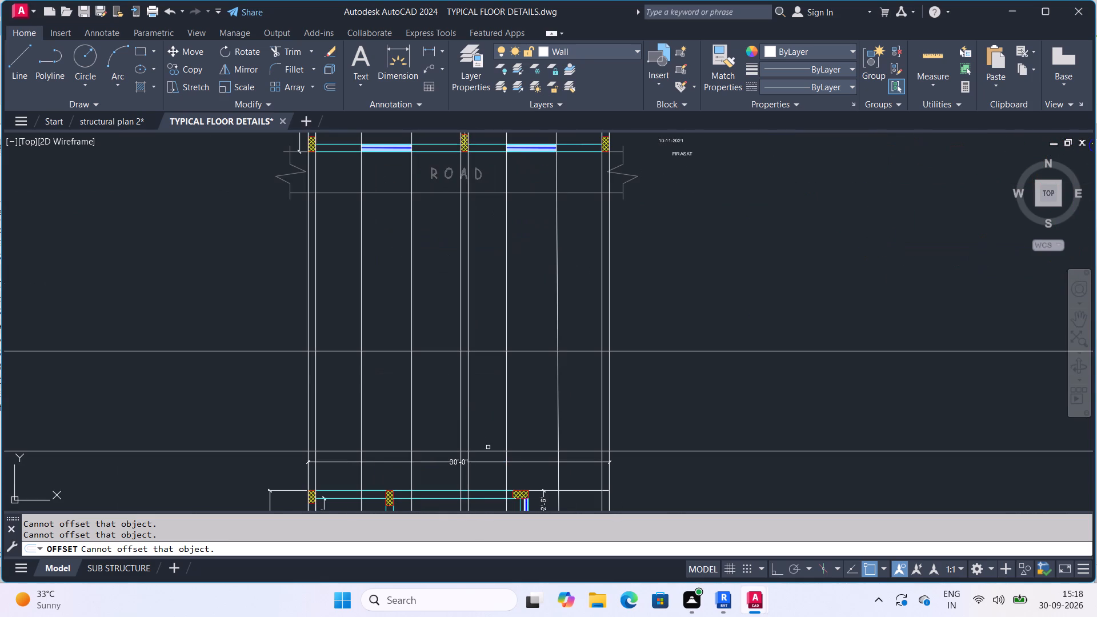
middle_click_drag(490, 367, 493, 393)
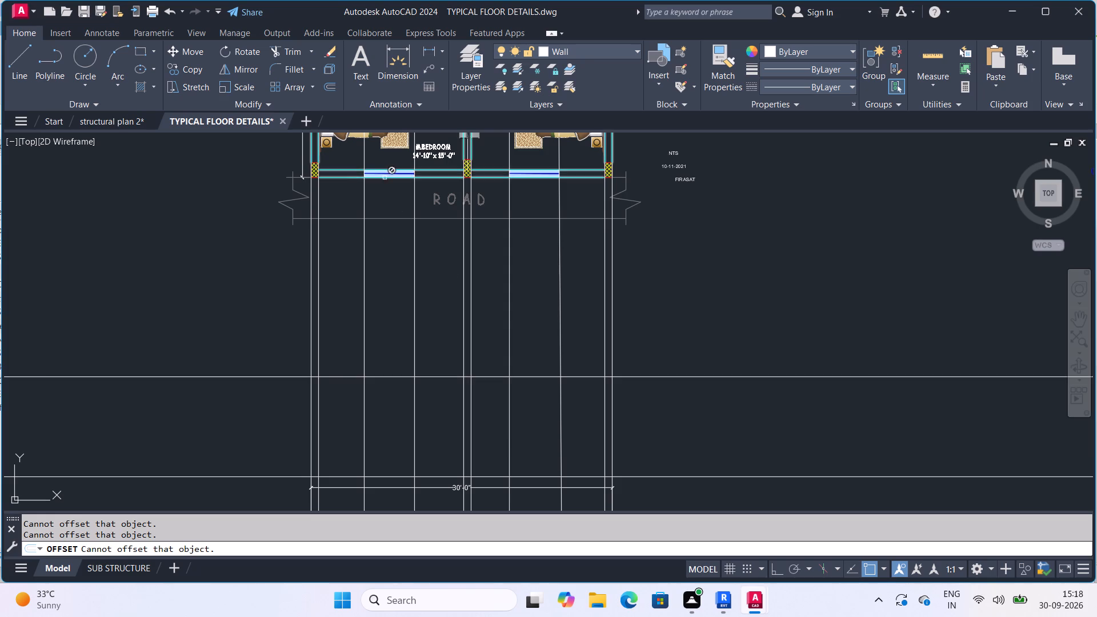
middle_click_drag(391, 175, 402, 216)
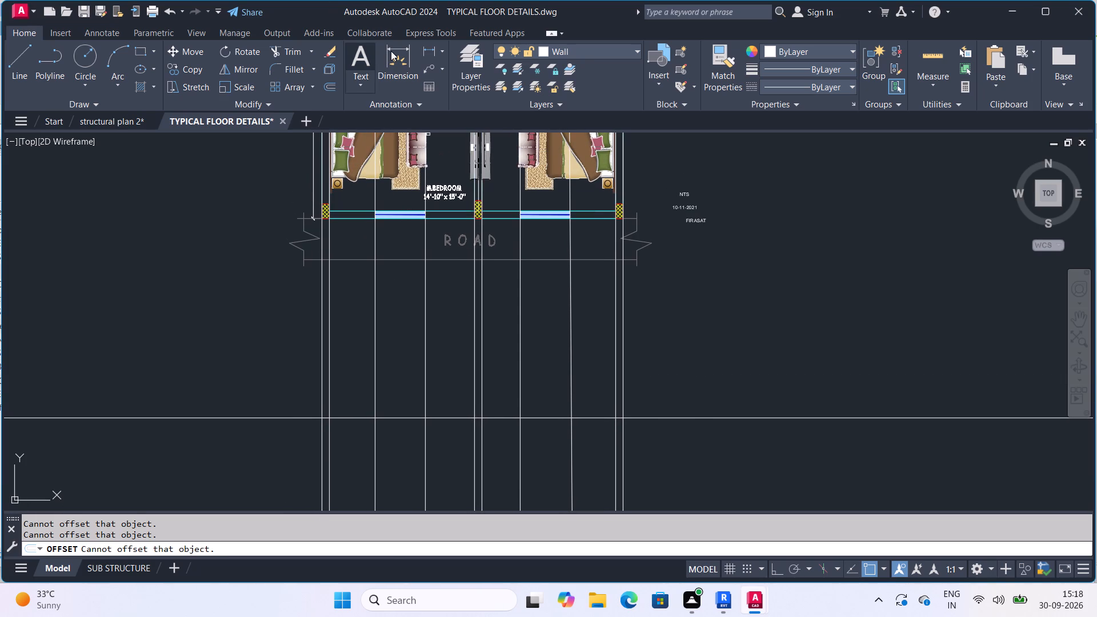
Offset the lowest horizontal construction line, just above the ground floor plan's 30'-0" dimension, upward by 7'.
scroll(450, 251, "down", 2)
scroll(428, 364, "up", 4)
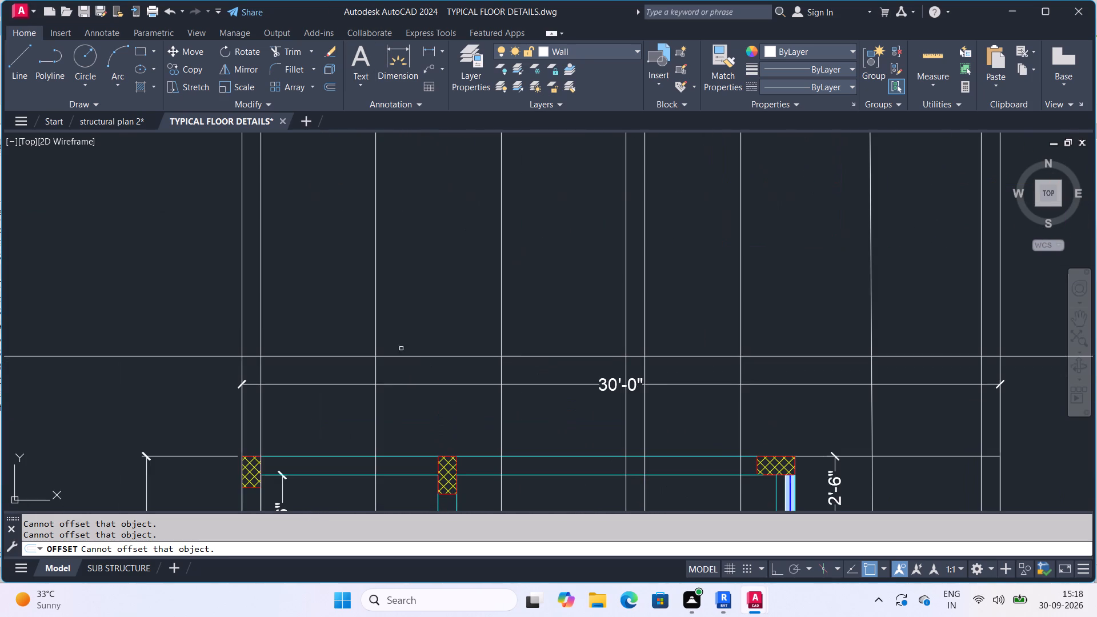
scroll(390, 340, "down", 4)
scroll(415, 246, "up", 2)
scroll(434, 337, "down", 1)
middle_click_drag(406, 236, 401, 204)
scroll(422, 371, "up", 2)
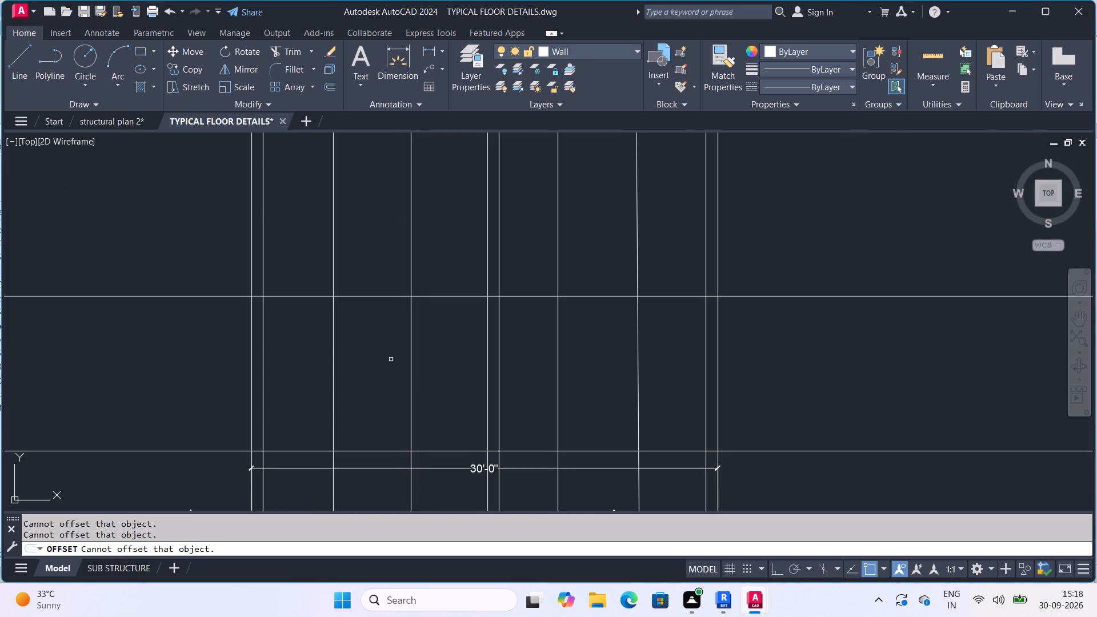
left_click(386, 449)
left_click(379, 452)
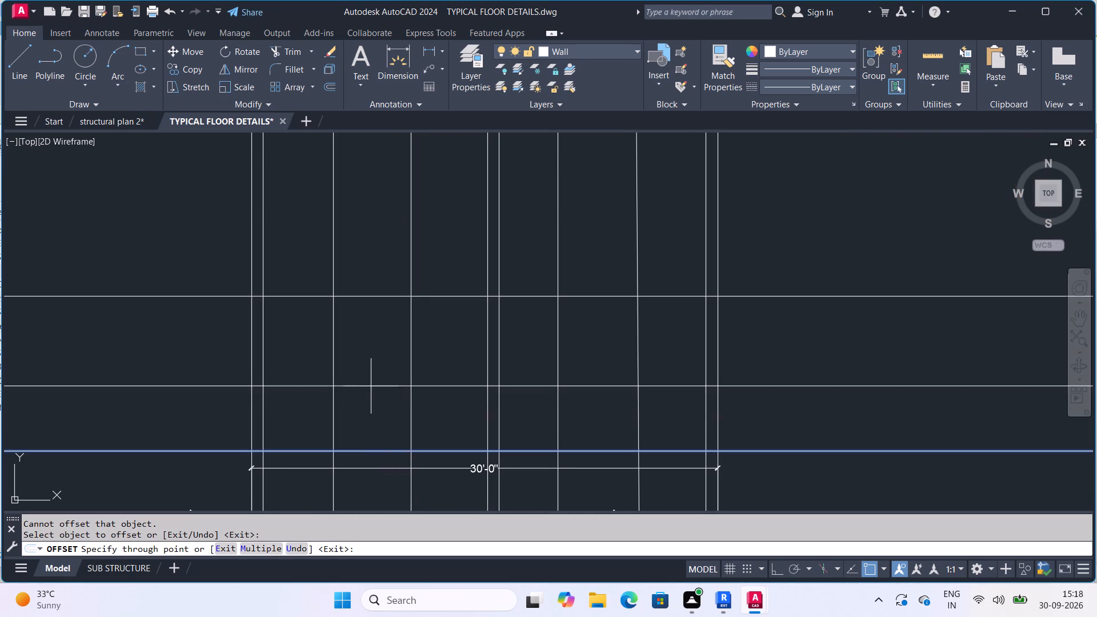
type("7'")
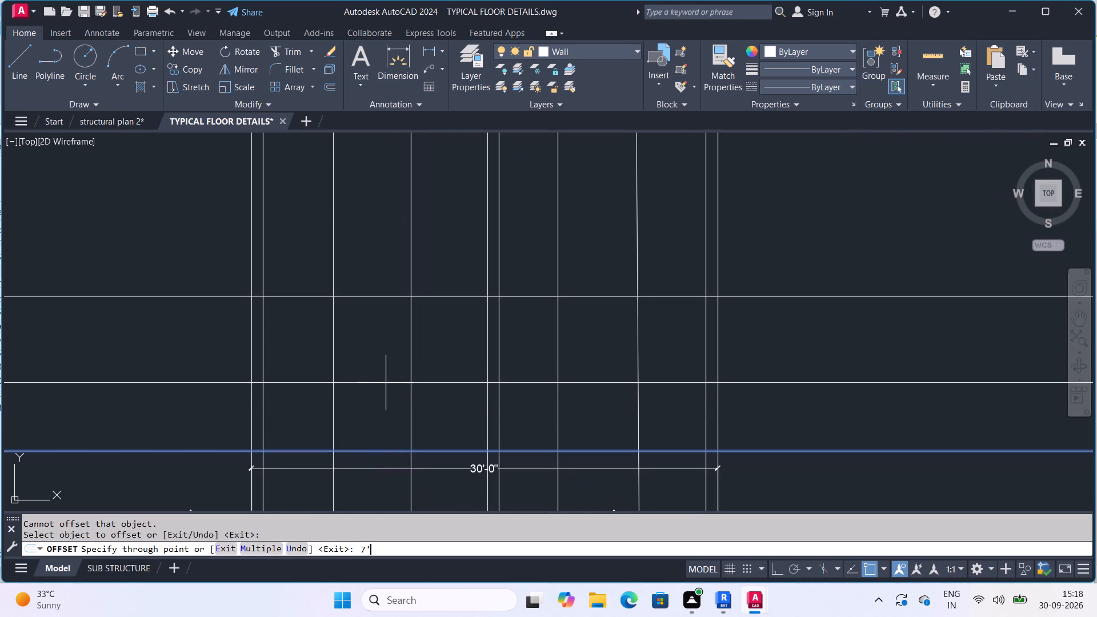
key("Return")
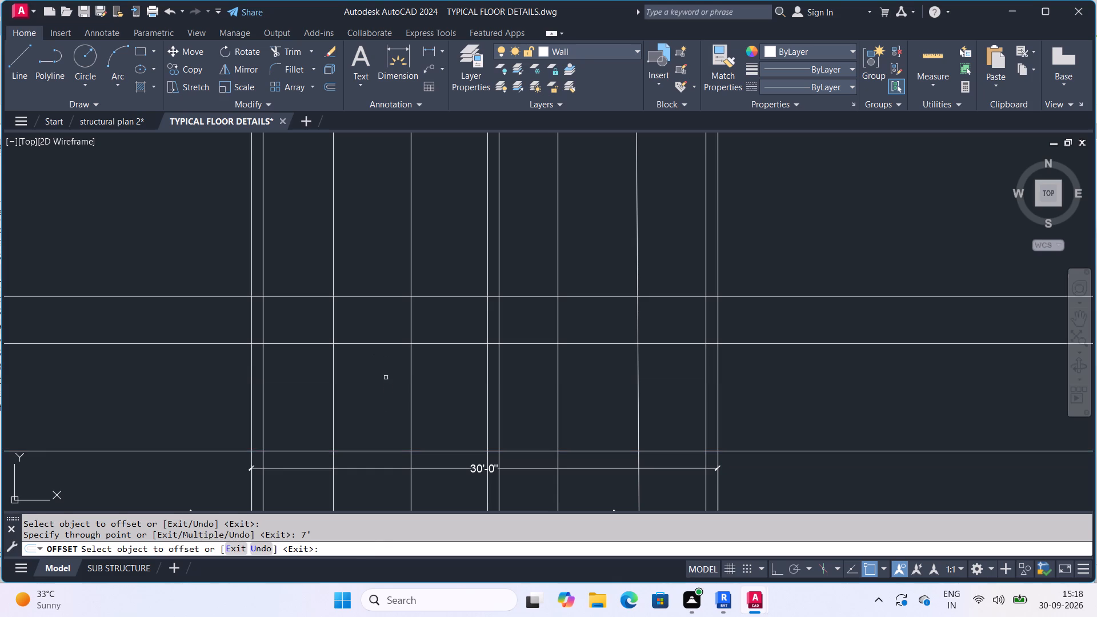
left_click(390, 345)
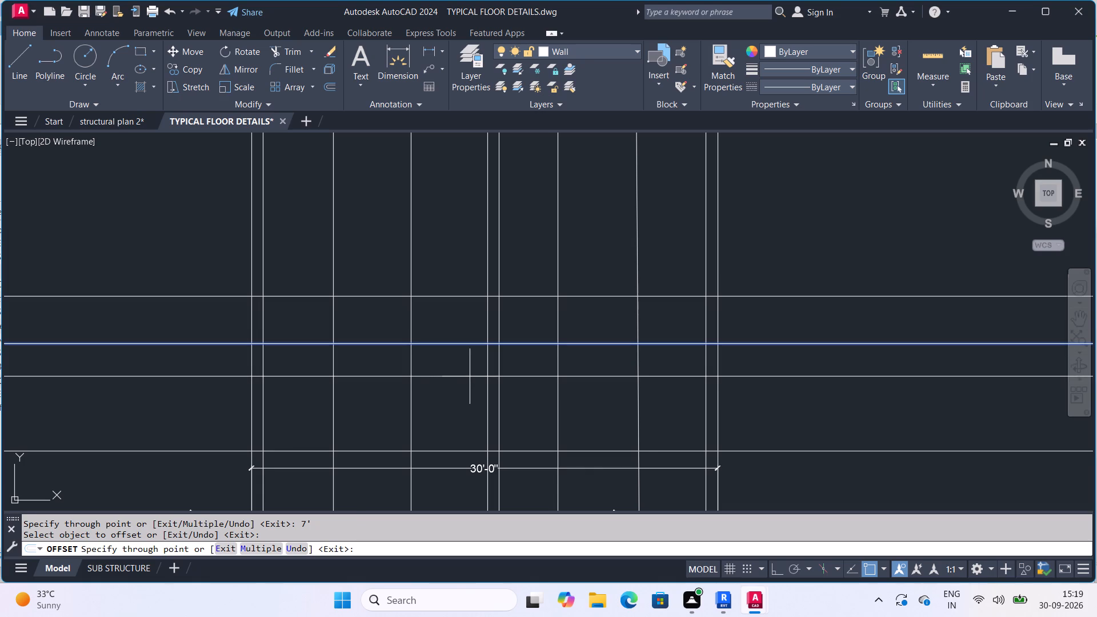
key("Escape")
Examine the horizontal and vertical construction lines between the typical floor plan's road edge and the ground floor plan's watchman's room.
scroll(358, 356, "down", 2)
scroll(388, 384, "up", 2)
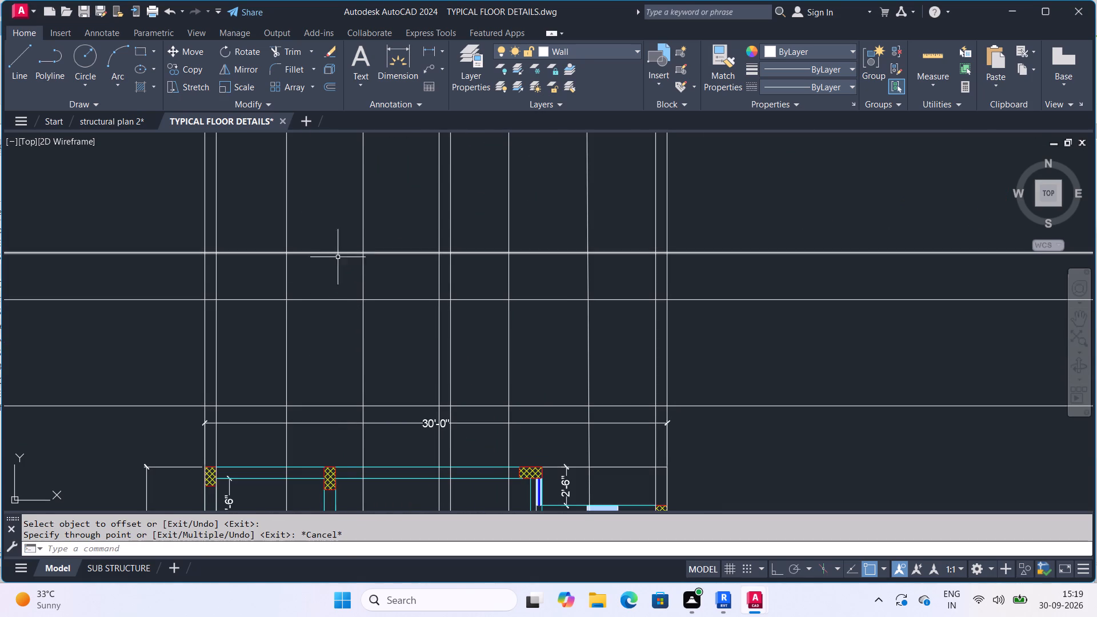
scroll(349, 291, "down", 3)
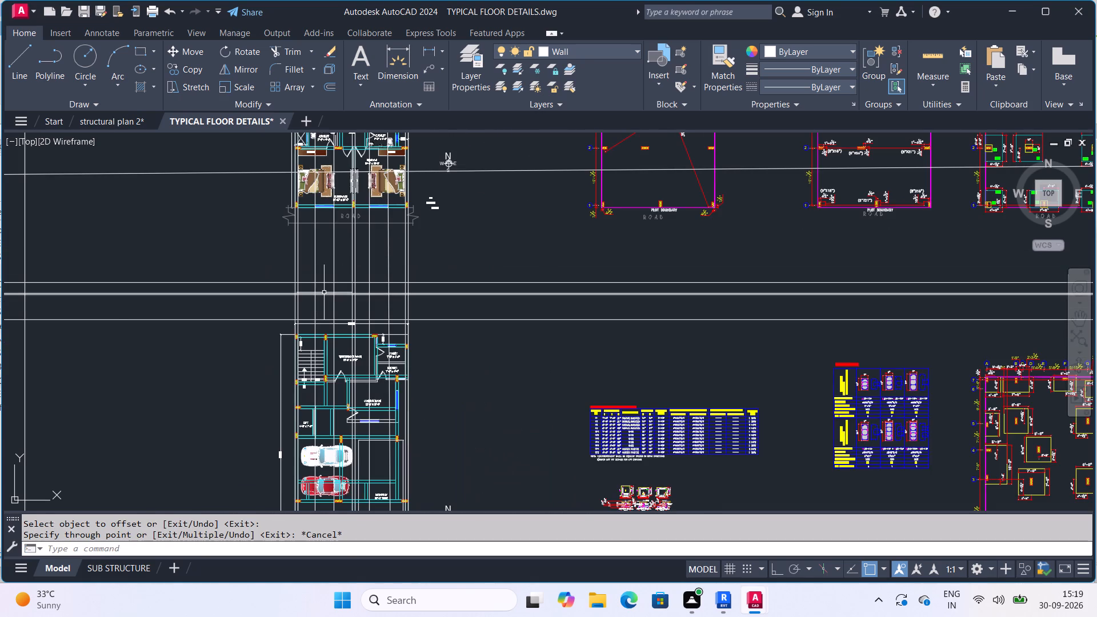
scroll(325, 292, "down", 1)
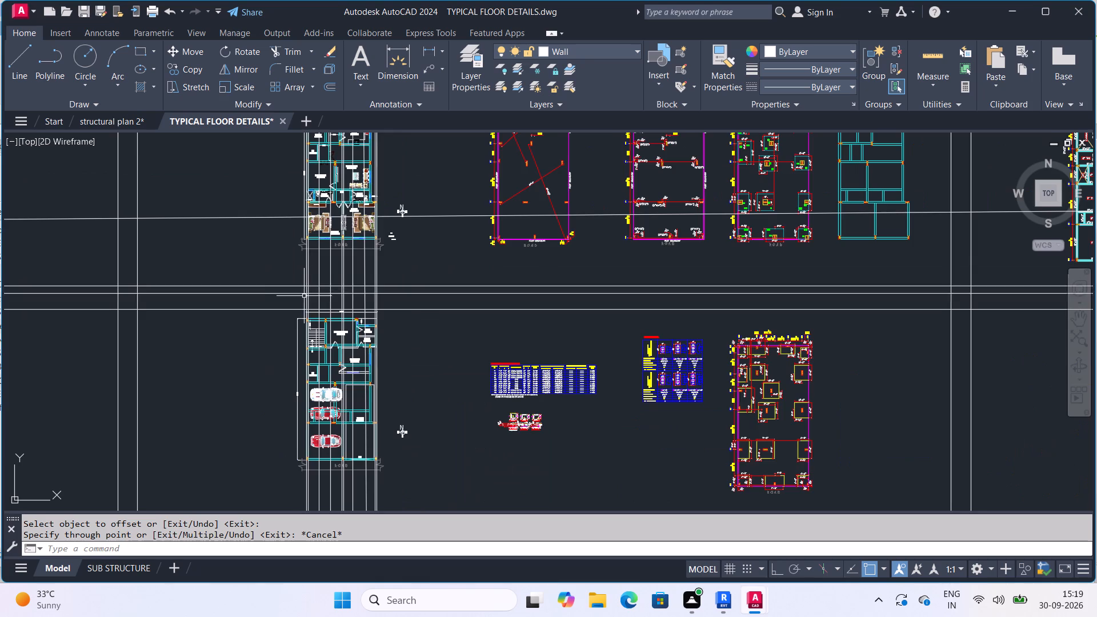
scroll(304, 296, "up", 3)
middle_click_drag(358, 291, 426, 303)
scroll(379, 294, "down", 1)
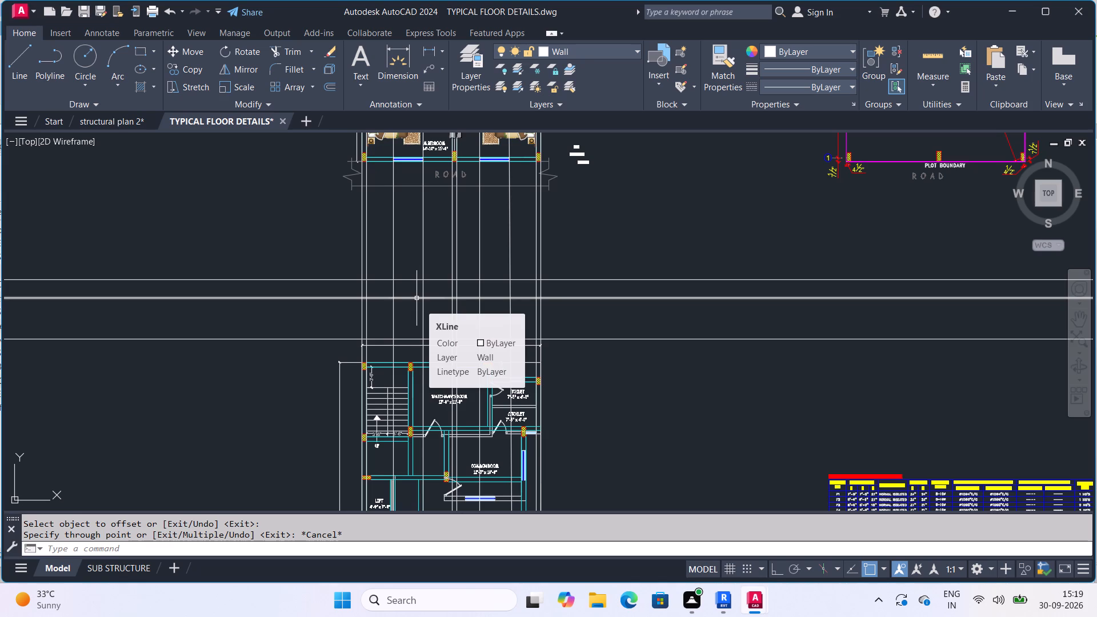
middle_click_drag(518, 330, 513, 414)
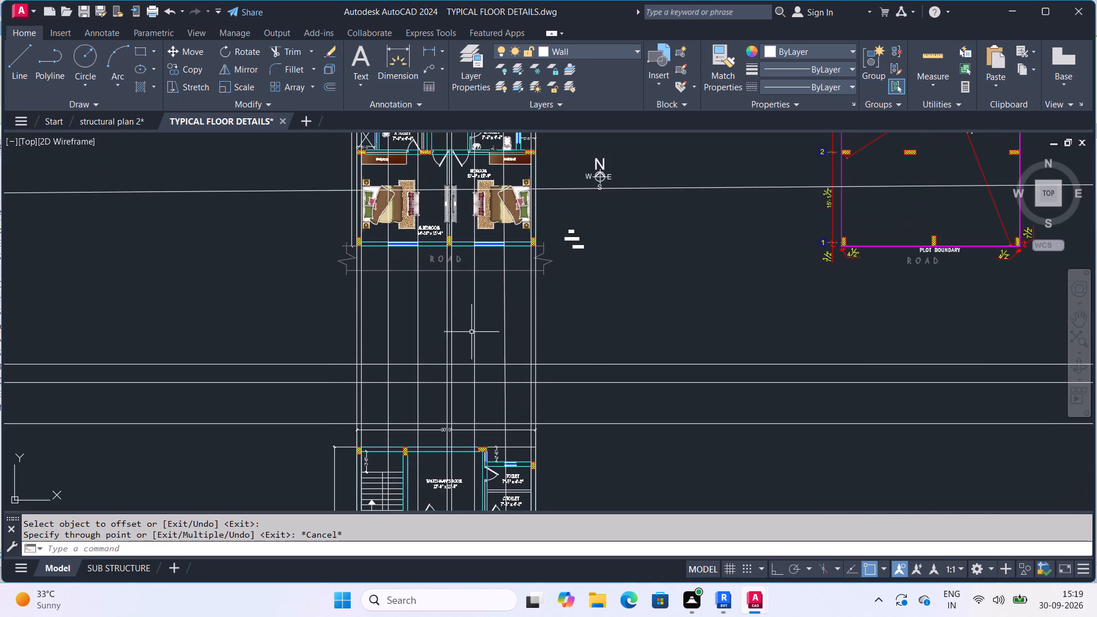
scroll(446, 412, "up", 2)
middle_click_drag(447, 400, 510, 262)
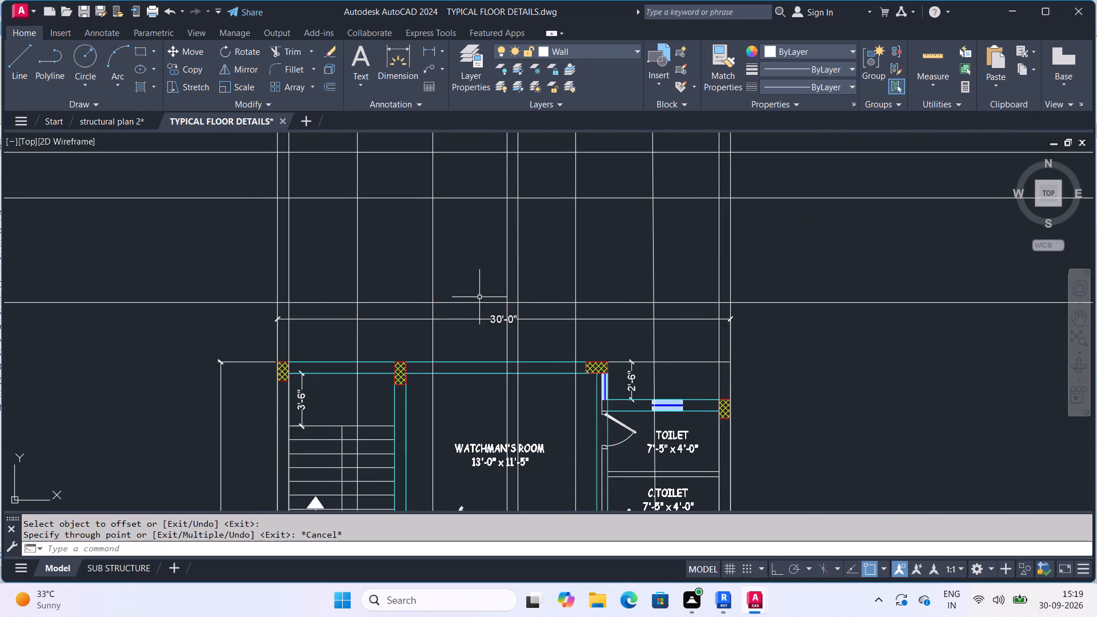
middle_click_drag(475, 301, 477, 307)
scroll(478, 309, "down", 1)
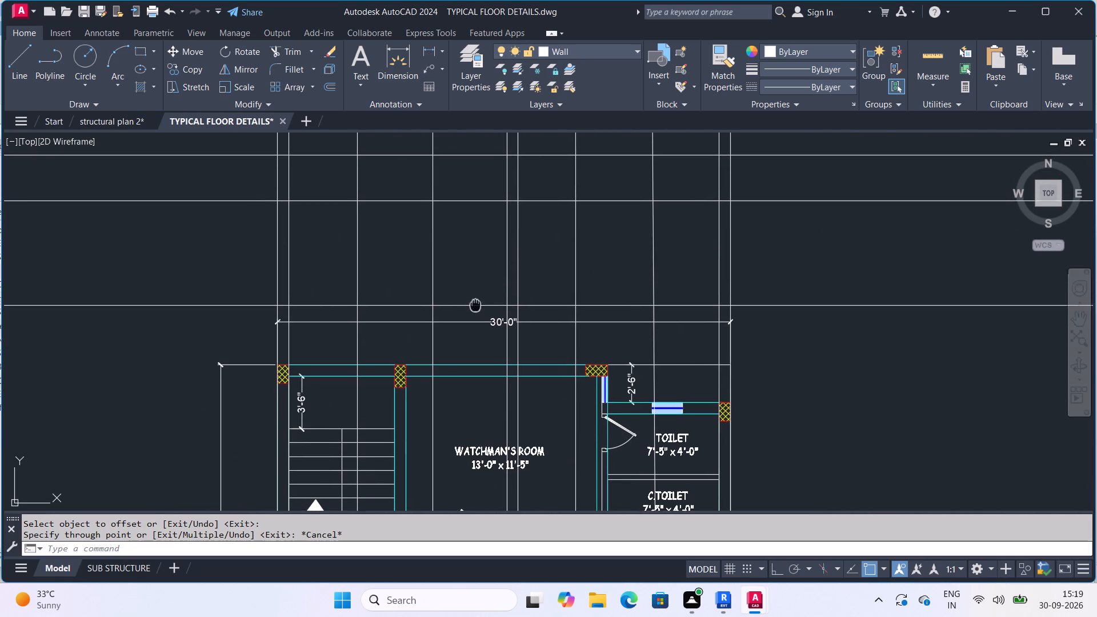
middle_click_drag(477, 307, 493, 339)
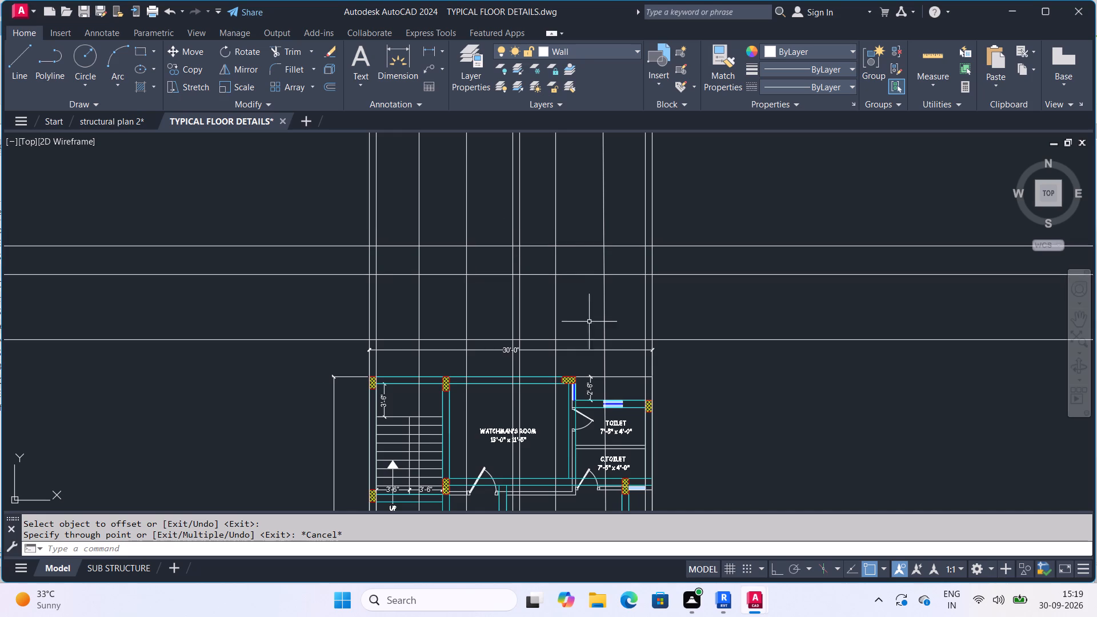
middle_click_drag(523, 295, 521, 310)
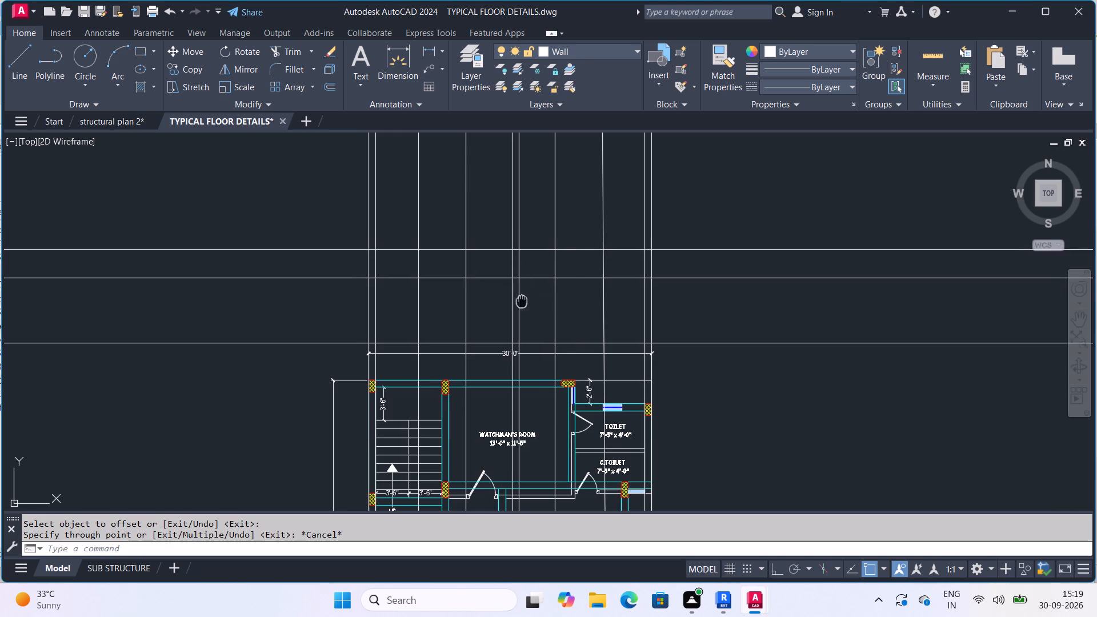
middle_click_drag(521, 310, 514, 336)
middle_click_drag(474, 310, 477, 349)
scroll(473, 314, "down", 1)
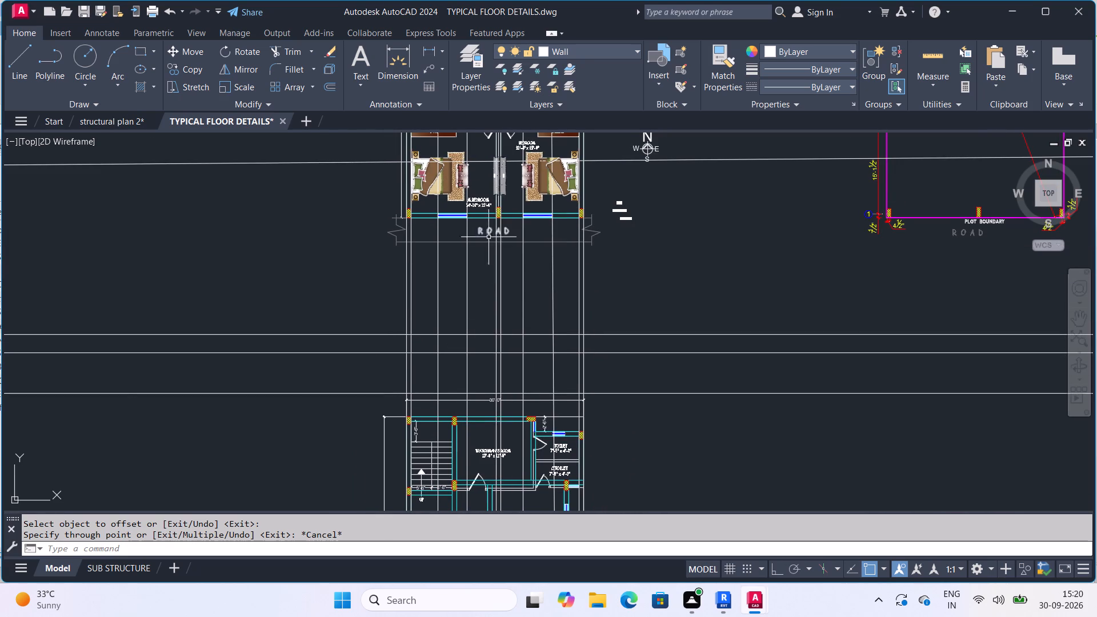
scroll(480, 353, "up", 2)
middle_click_drag(478, 352, 493, 214)
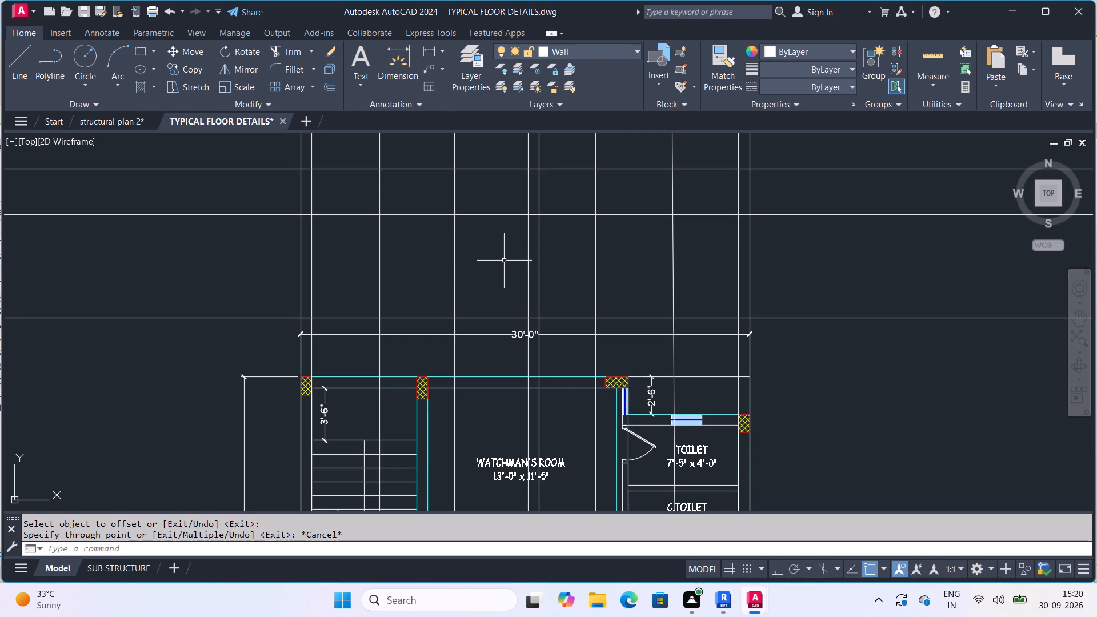
middle_click_drag(465, 206, 374, 290)
scroll(446, 219, "down", 1)
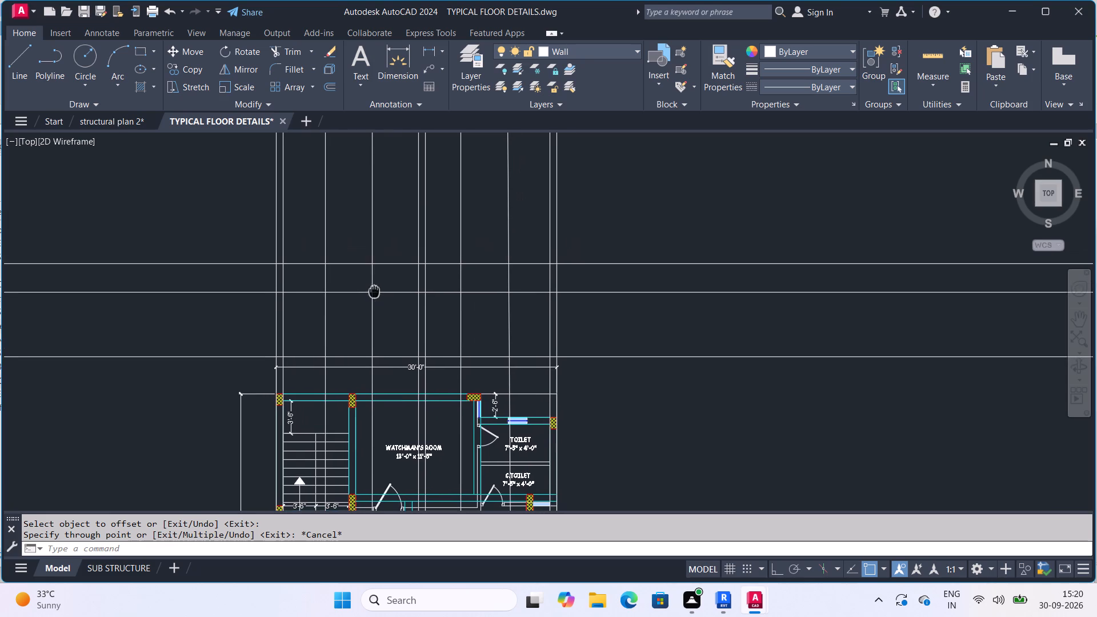
scroll(349, 290, "up", 1)
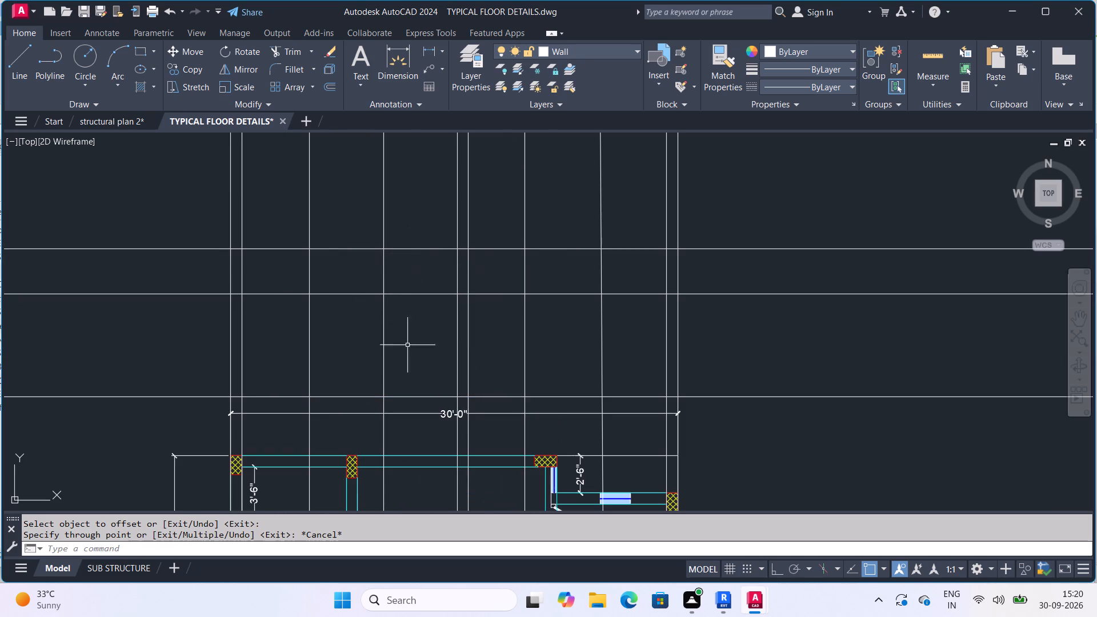
middle_click_drag(513, 342, 418, 347)
scroll(496, 350, "down", 1)
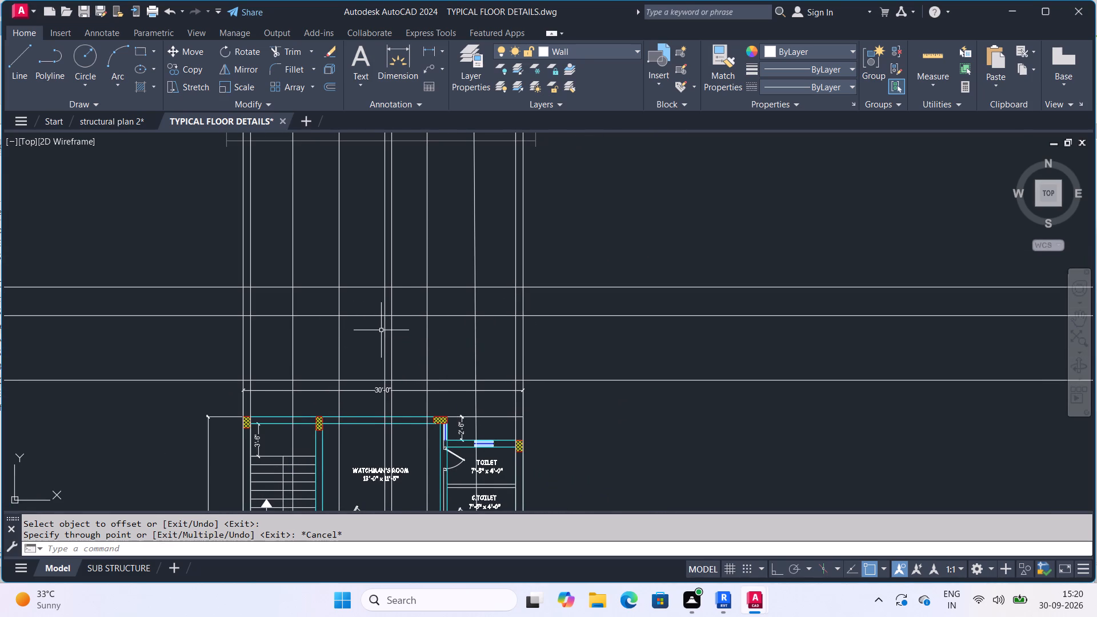
scroll(368, 329, "up", 3)
middle_click_drag(368, 329, 377, 326)
scroll(368, 329, "down", 3)
scroll(362, 273, "down", 3)
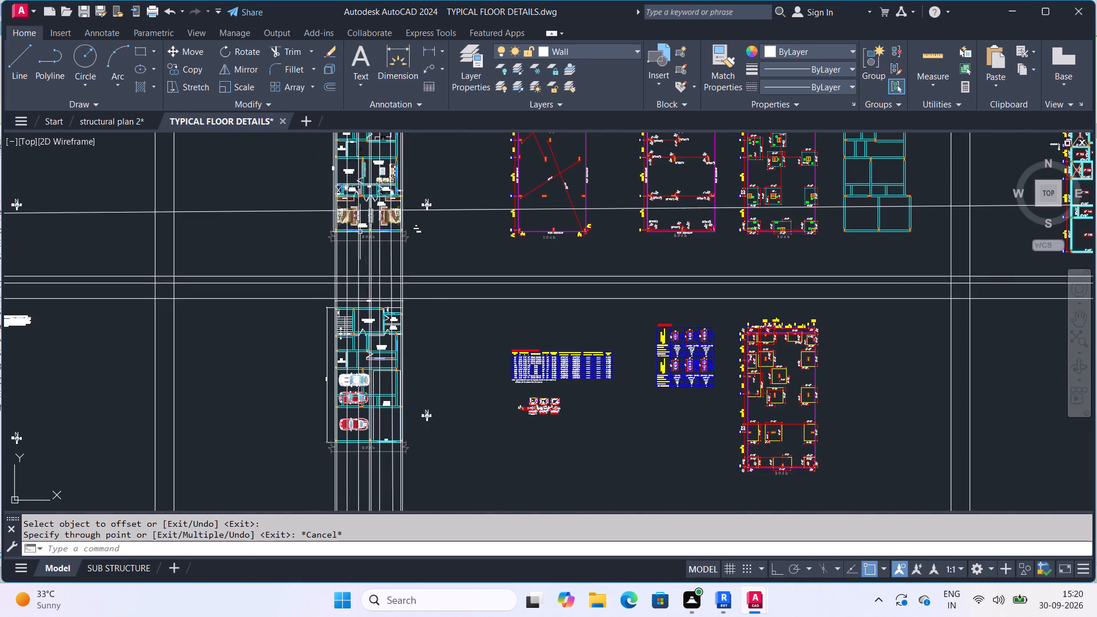
scroll(359, 223, "up", 3)
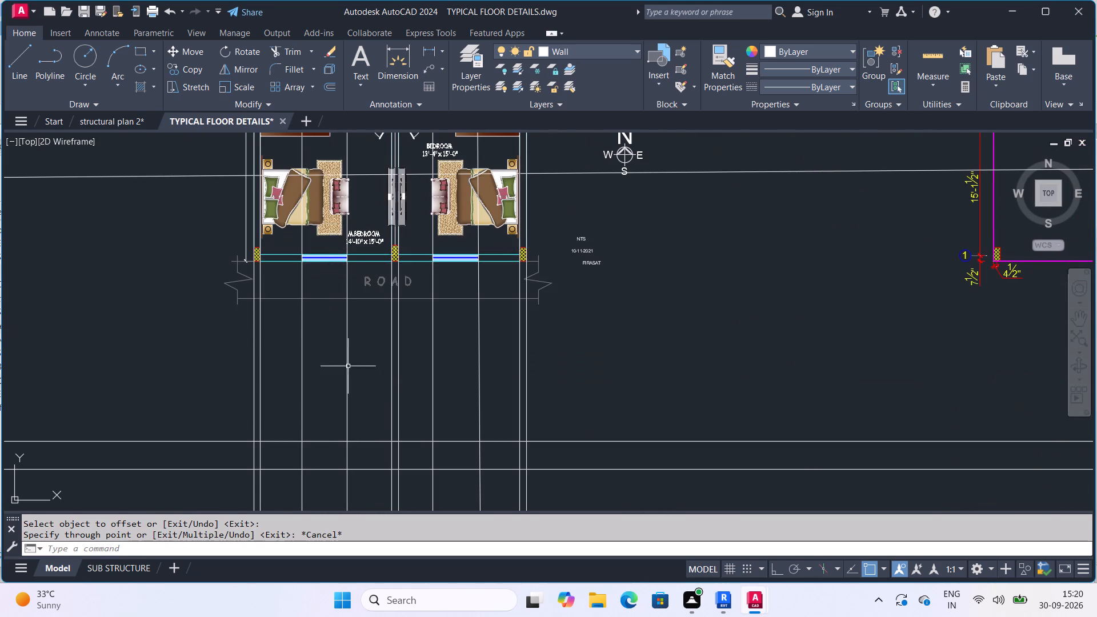
middle_click_drag(345, 370, 369, 207)
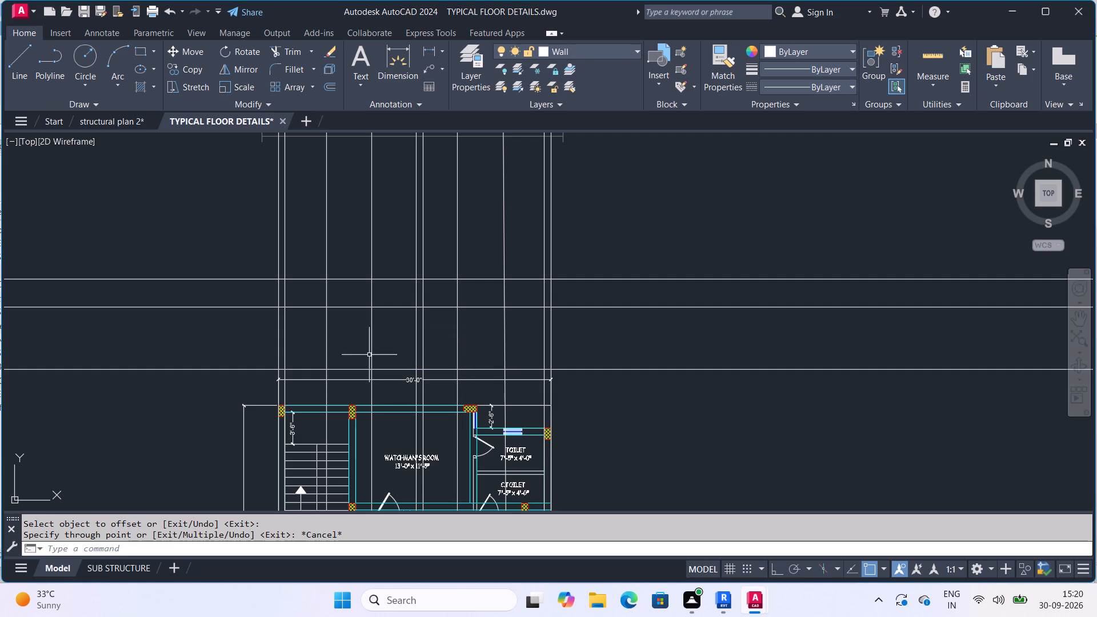
scroll(398, 372, "up", 3)
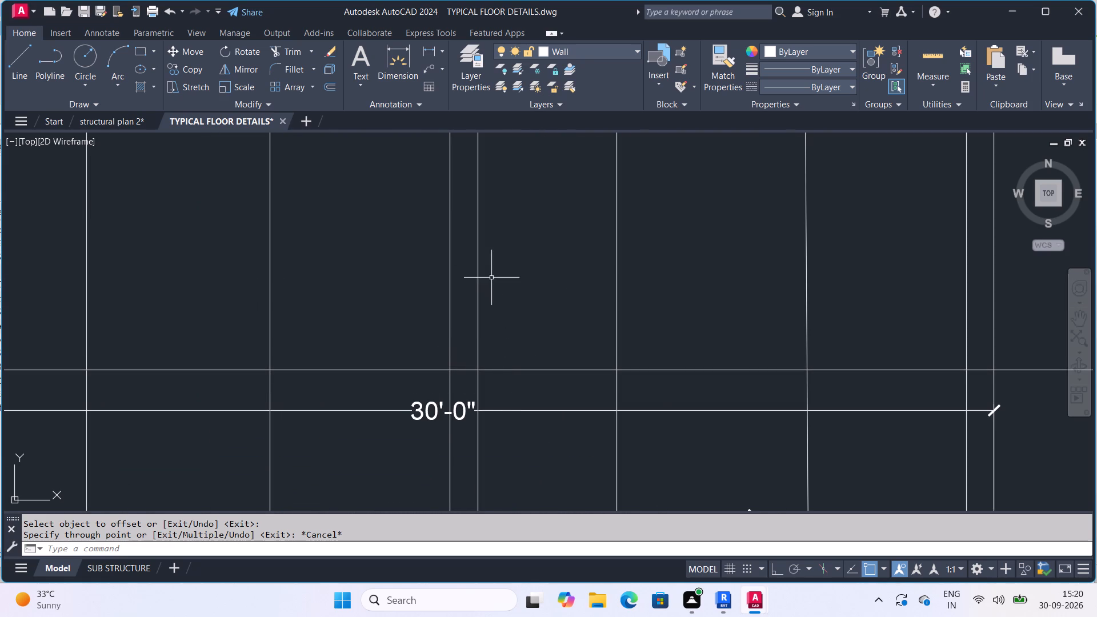
Examine the horizontal and vertical construction lines between the typical floor plan's road edge and the ground floor plan's watchman's room.
scroll(434, 311, "down", 2)
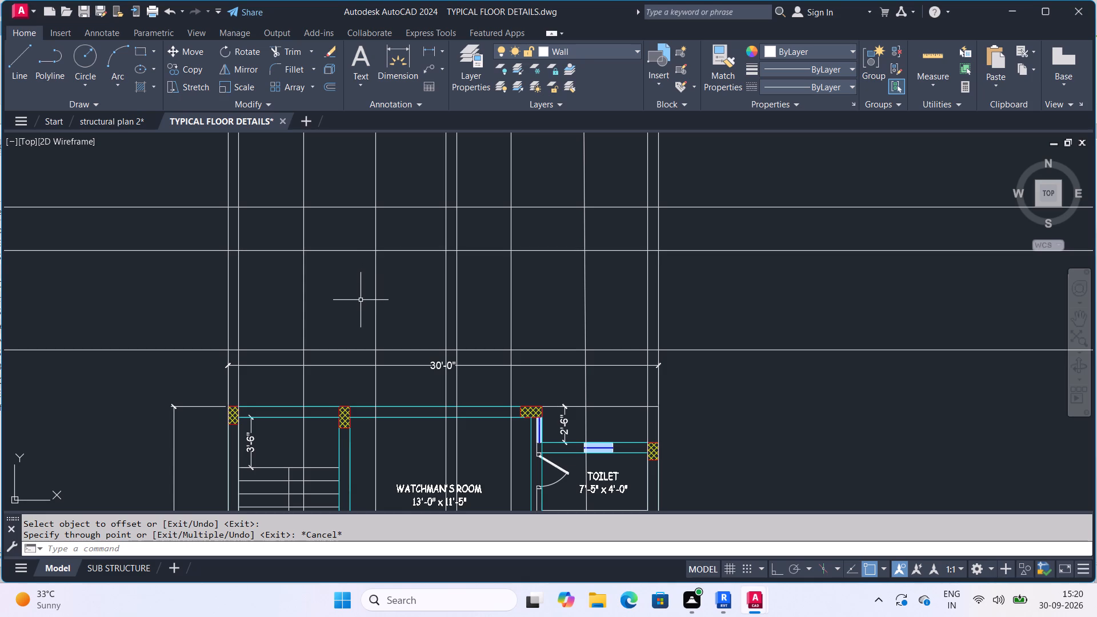
middle_click_drag(382, 243, 382, 306)
scroll(381, 298, "down", 1)
scroll(359, 212, "down", 1)
scroll(373, 165, "up", 1)
middle_click_drag(371, 190, 370, 197)
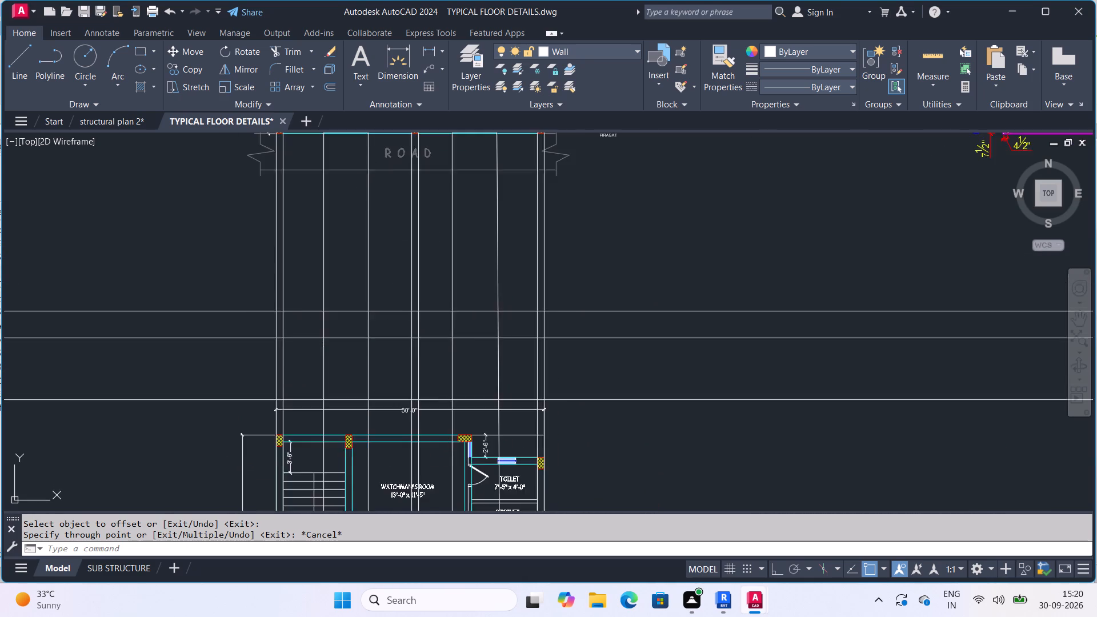
middle_click_drag(370, 197, 362, 290)
scroll(362, 281, "up", 1)
scroll(362, 257, "down", 3)
scroll(379, 339, "up", 2)
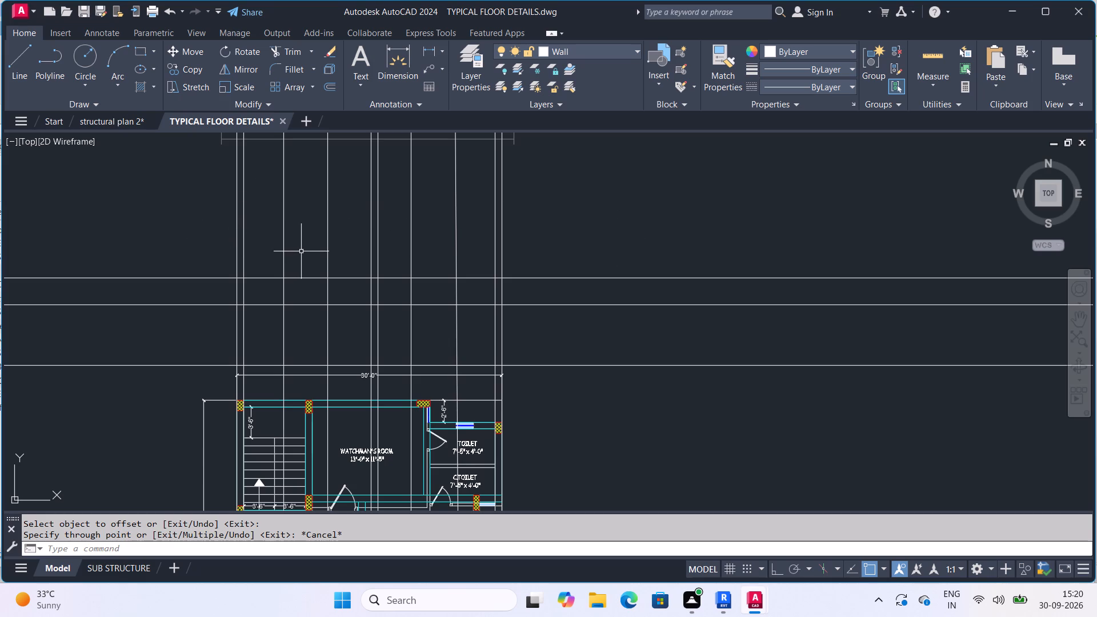
scroll(318, 295, "down", 2)
scroll(311, 293, "up", 2)
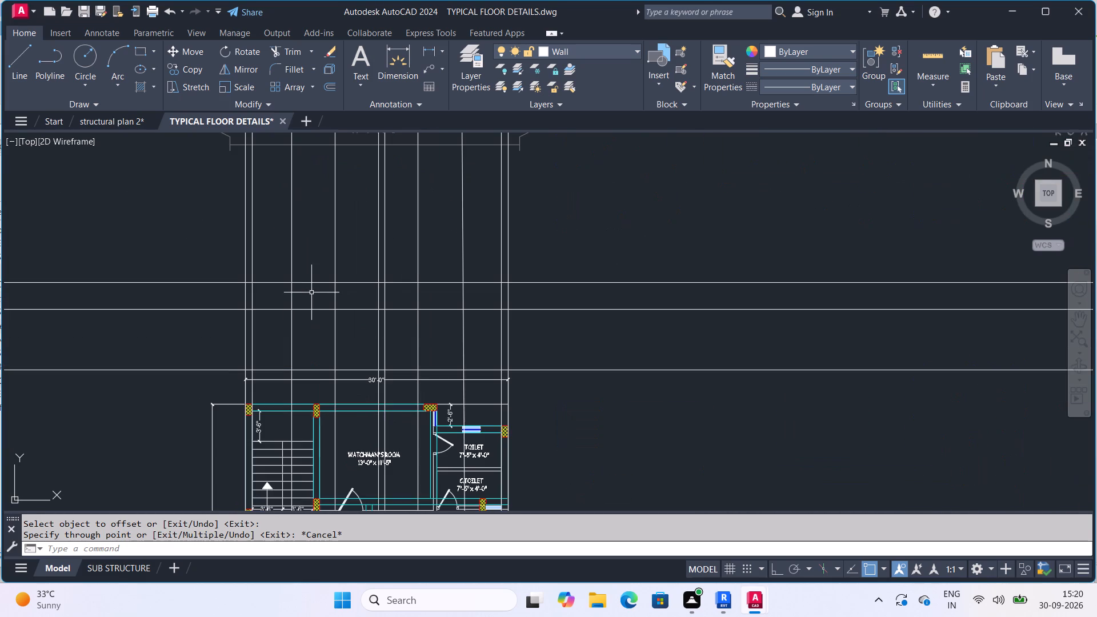
middle_click_drag(315, 287, 357, 293)
scroll(326, 285, "down", 1)
scroll(358, 277, "up", 2)
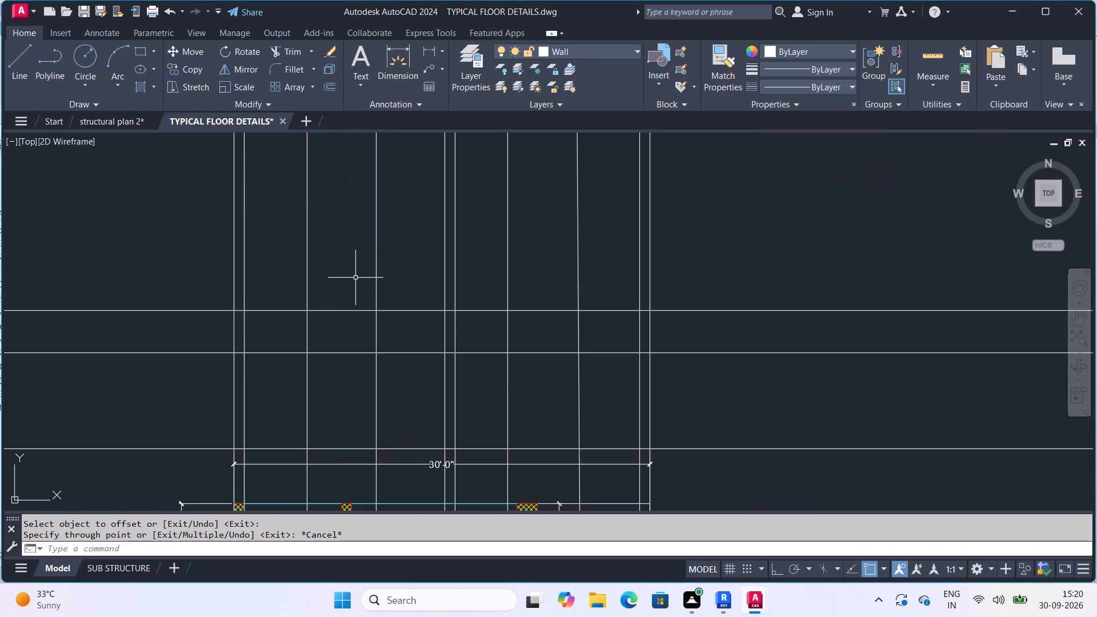
scroll(355, 279, "down", 2)
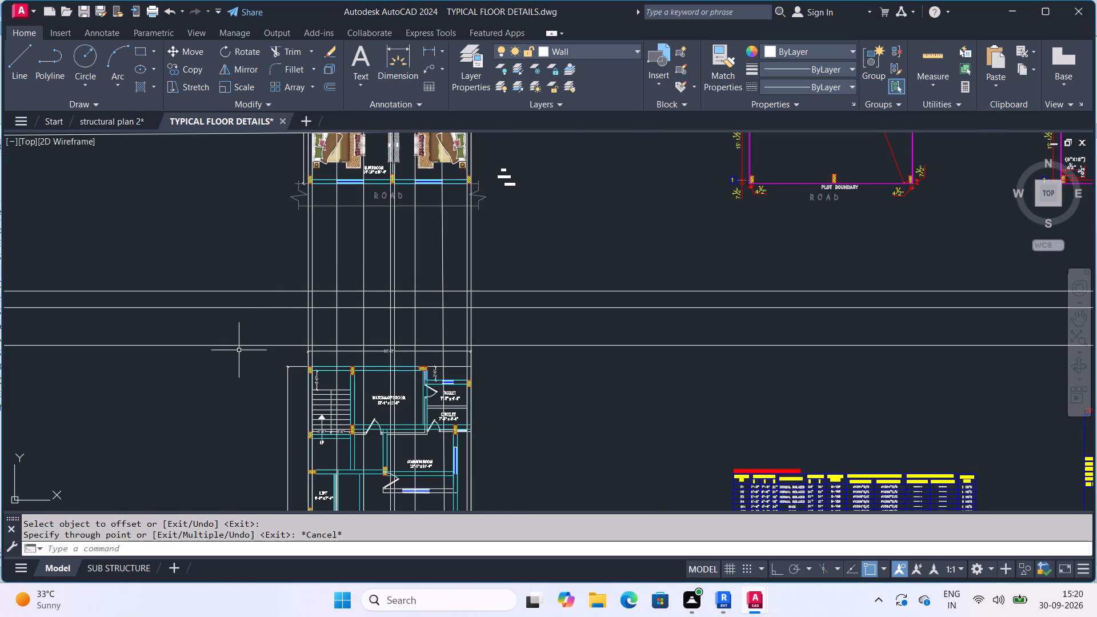
Trim the three horizontal construction lines between the floor plans where they extend beyond the outermost vertical lines on both sides.
key("Escape")
type("tr")
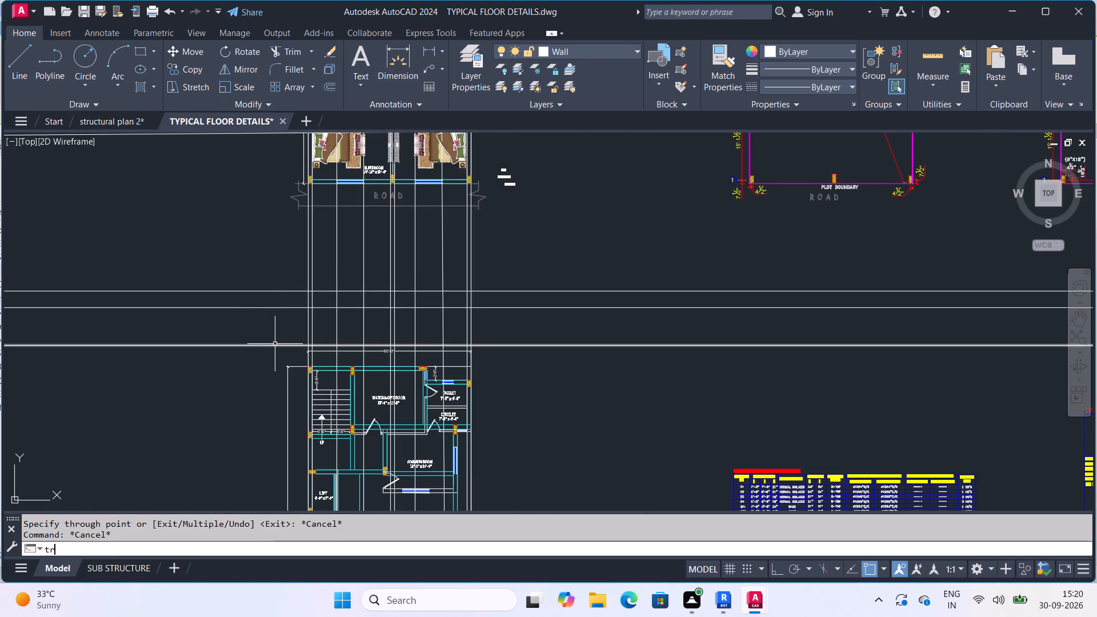
left_click(109, 391)
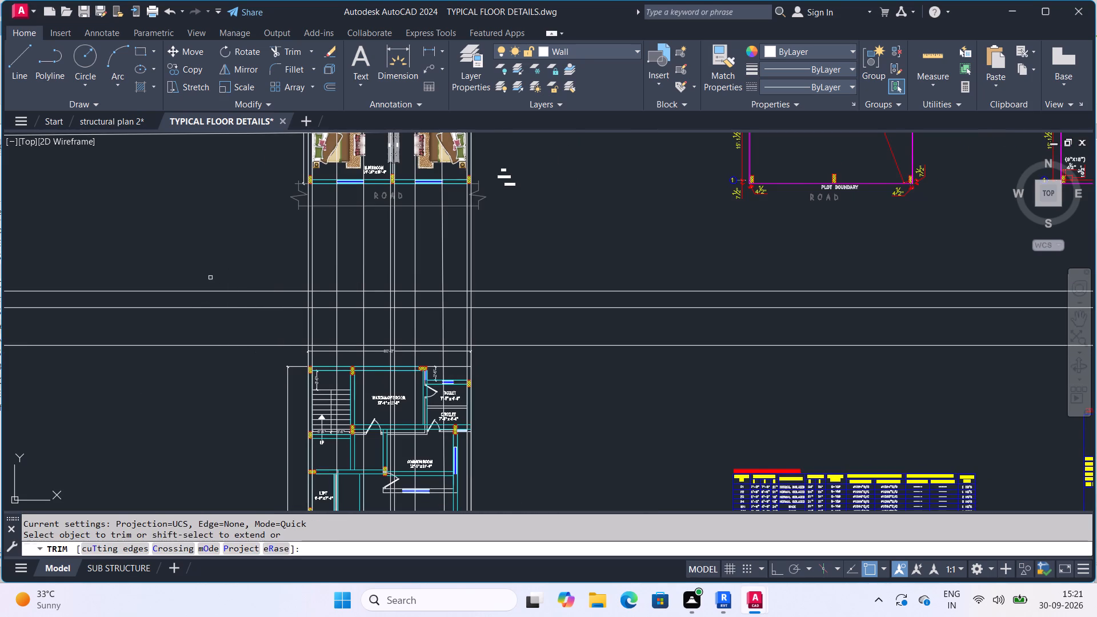
left_click_drag(207, 269, 175, 382)
left_click_drag(630, 250, 609, 372)
scroll(499, 255, "up", 1)
middle_click_drag(499, 255, 499, 258)
scroll(499, 258, "down", 1)
middle_click_drag(499, 258, 536, 281)
key("Escape")
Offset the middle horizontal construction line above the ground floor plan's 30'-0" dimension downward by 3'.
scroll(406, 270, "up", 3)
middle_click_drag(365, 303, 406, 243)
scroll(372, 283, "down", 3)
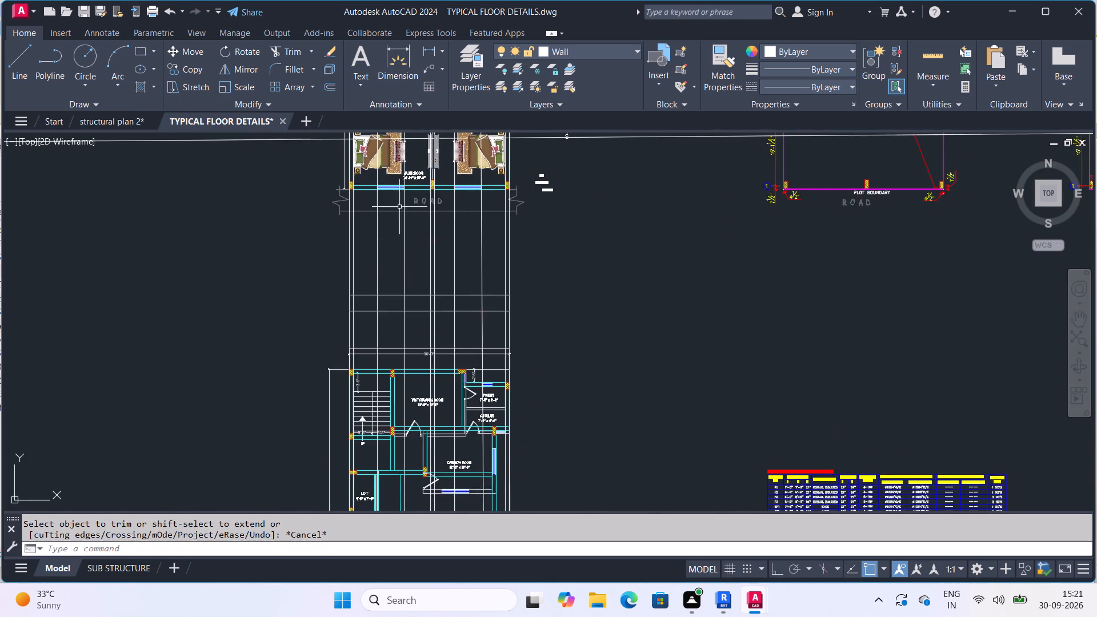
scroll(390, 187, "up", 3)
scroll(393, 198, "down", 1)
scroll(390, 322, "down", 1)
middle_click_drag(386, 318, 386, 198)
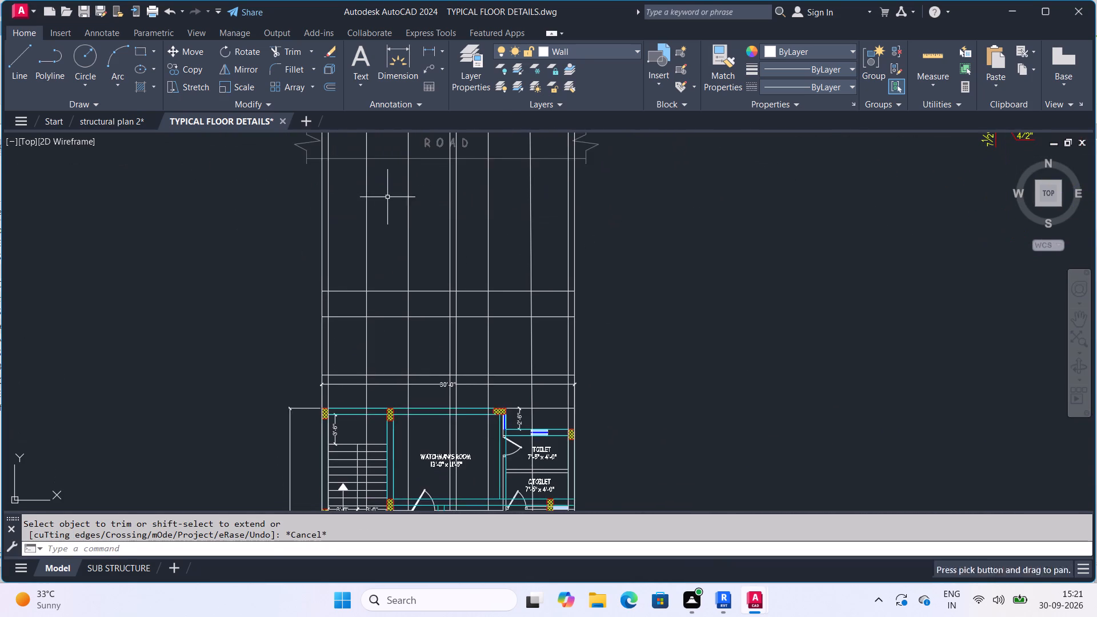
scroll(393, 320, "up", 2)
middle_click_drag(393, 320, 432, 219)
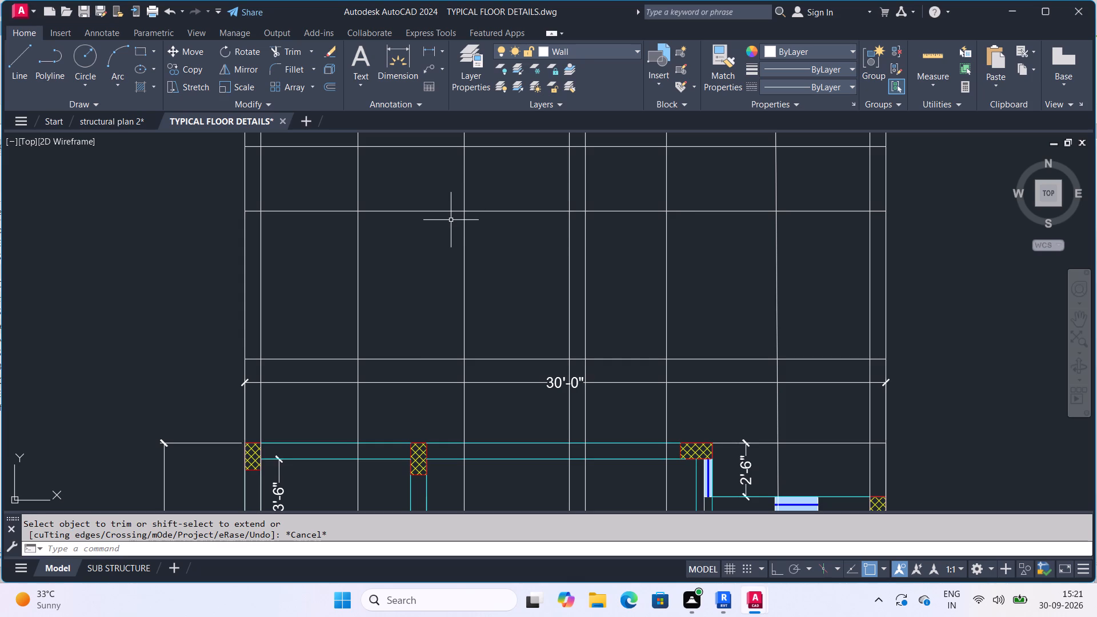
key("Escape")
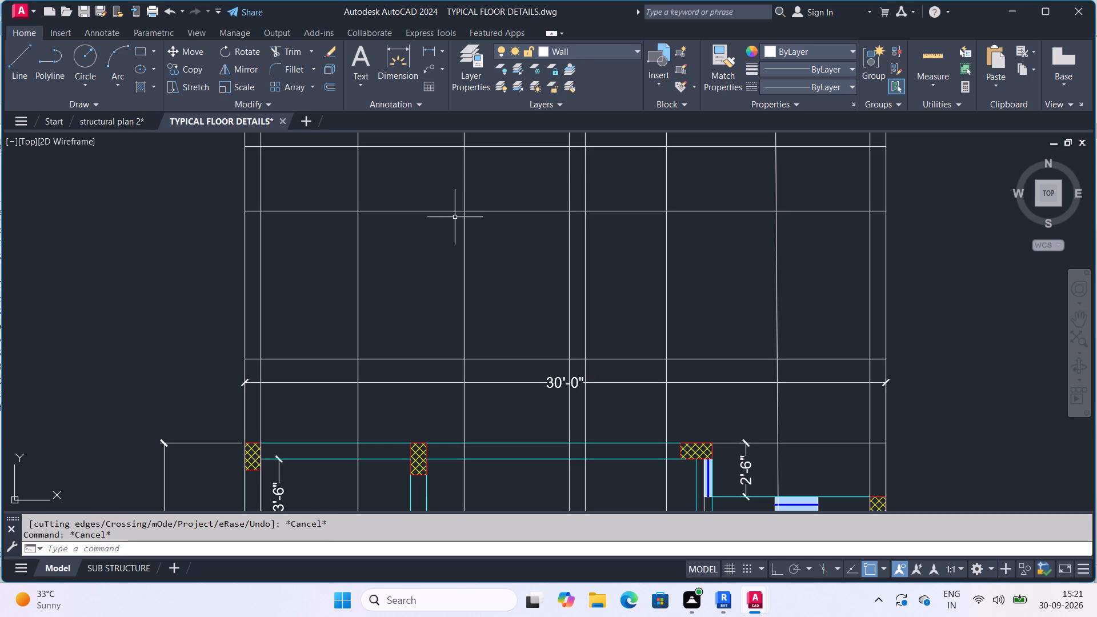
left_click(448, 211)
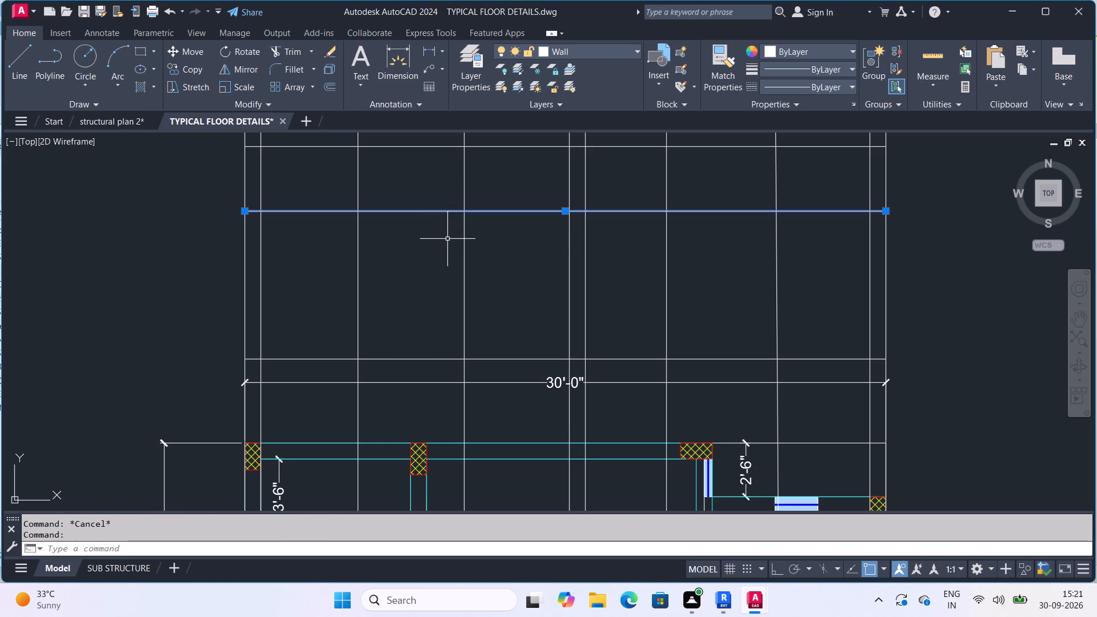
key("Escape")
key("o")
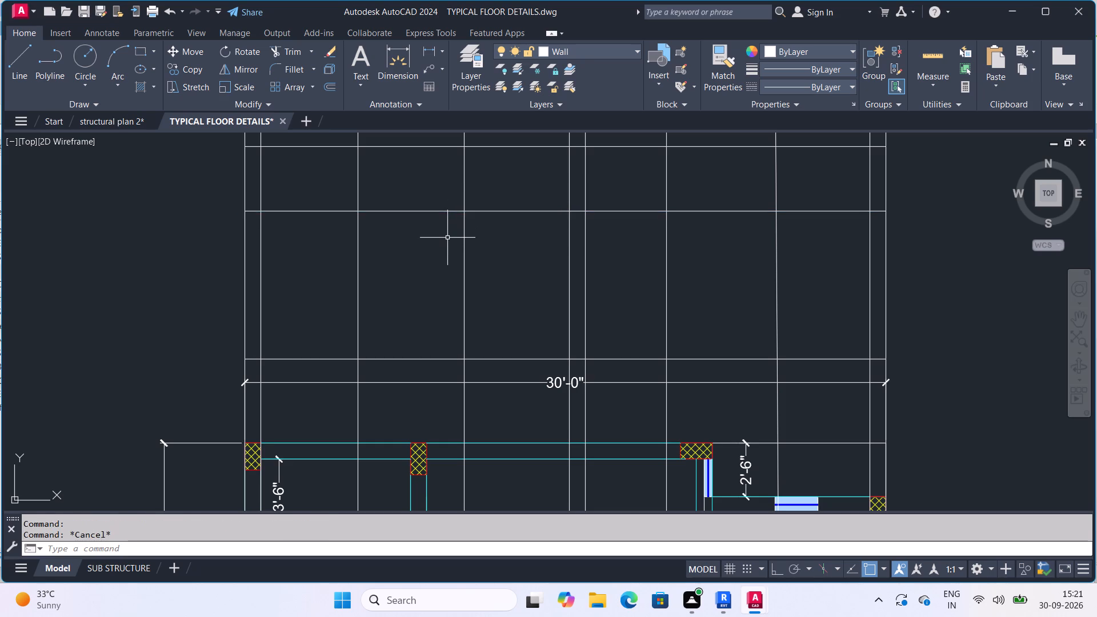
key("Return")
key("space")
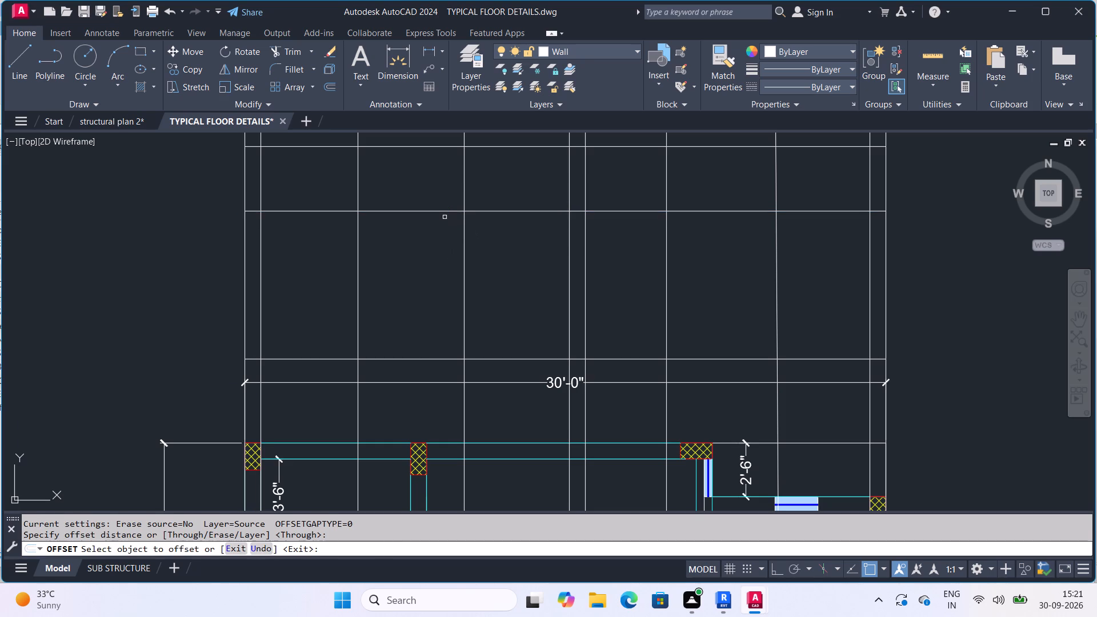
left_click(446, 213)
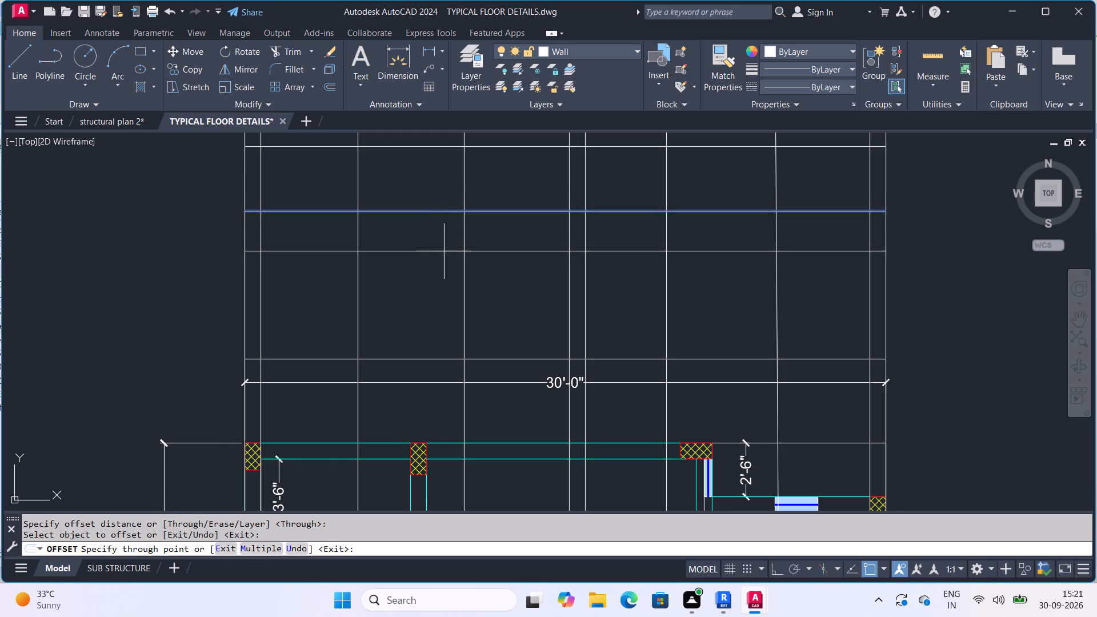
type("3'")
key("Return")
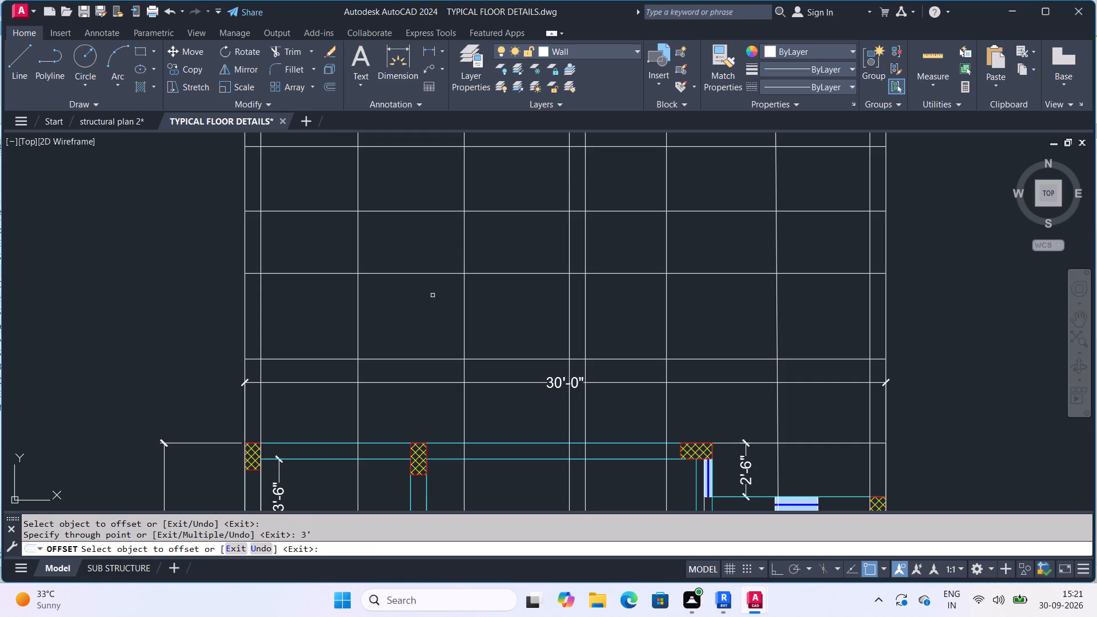
Examine the spacing of the horizontal construction lines above the ground floor plan, including the new 3' offset line.
scroll(405, 249, "down", 3)
scroll(405, 252, "up", 3)
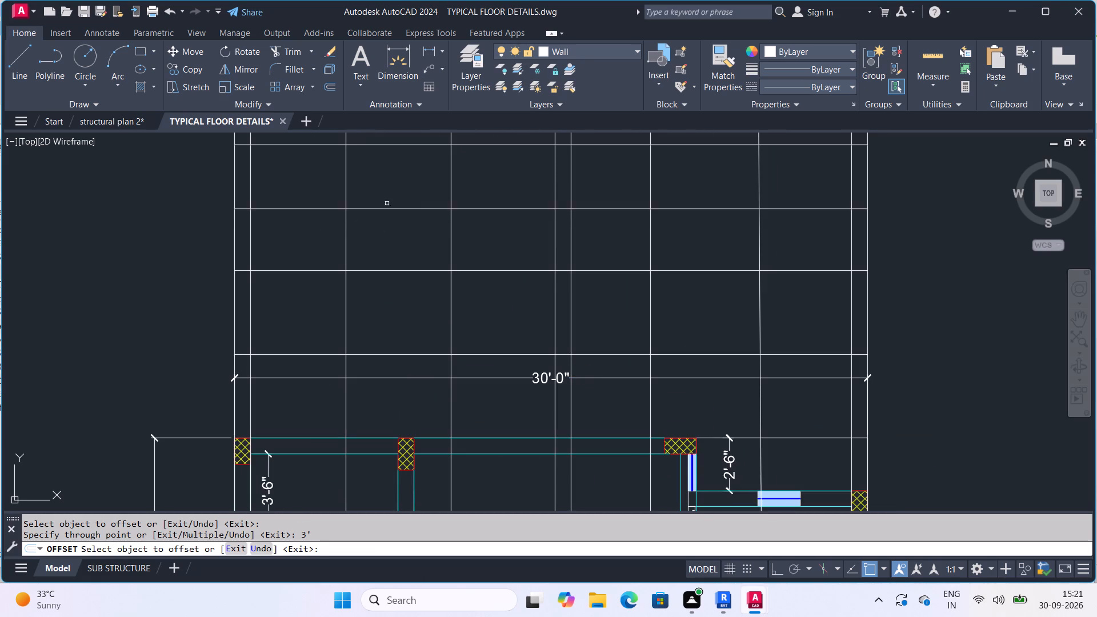
scroll(426, 227, "down", 4)
scroll(434, 230, "up", 1)
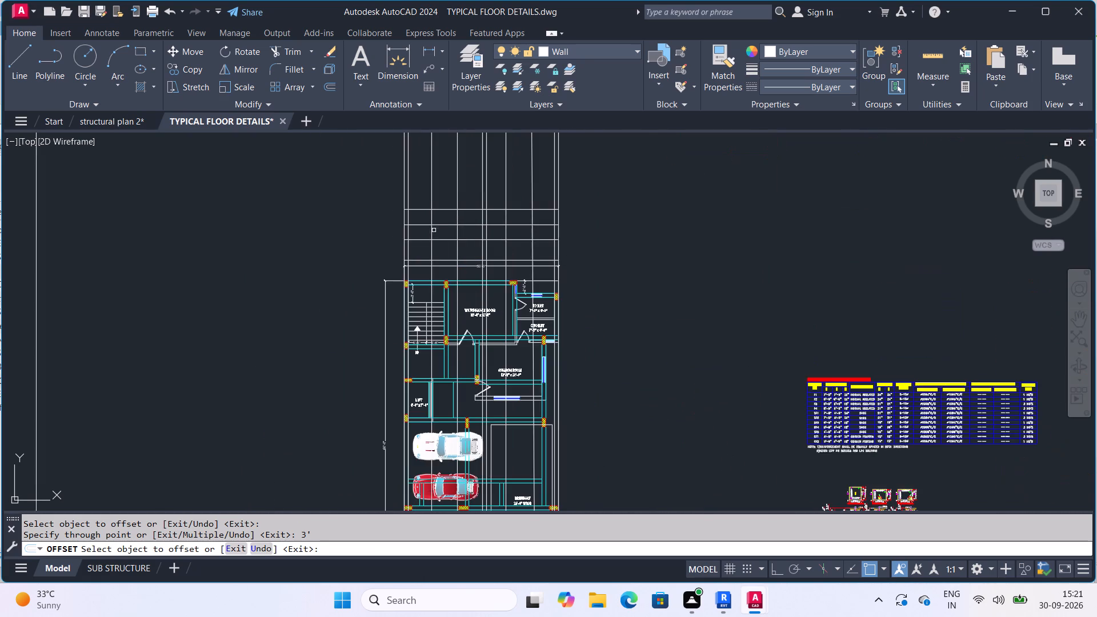
middle_click_drag(442, 224, 452, 273)
scroll(475, 308, "up", 3)
scroll(456, 290, "down", 2)
scroll(427, 247, "up", 2)
scroll(451, 238, "down", 2)
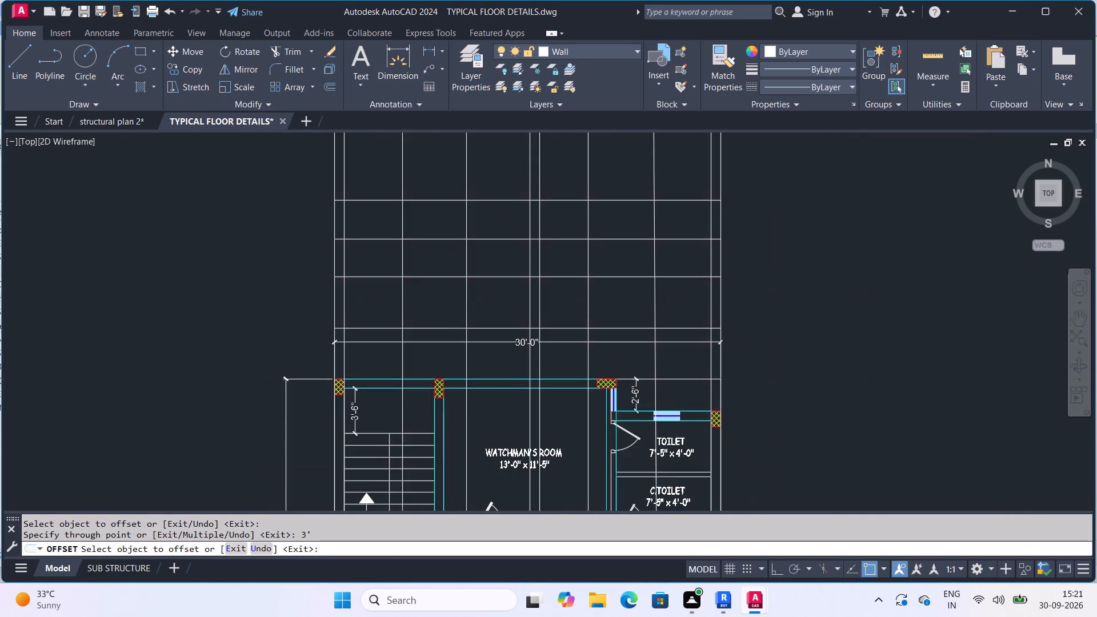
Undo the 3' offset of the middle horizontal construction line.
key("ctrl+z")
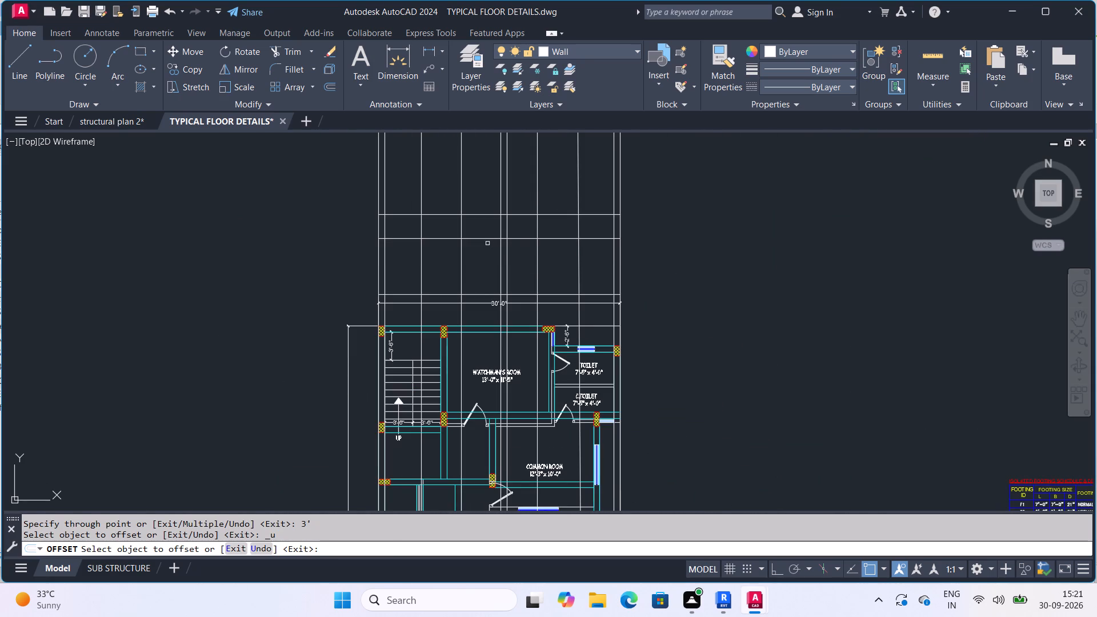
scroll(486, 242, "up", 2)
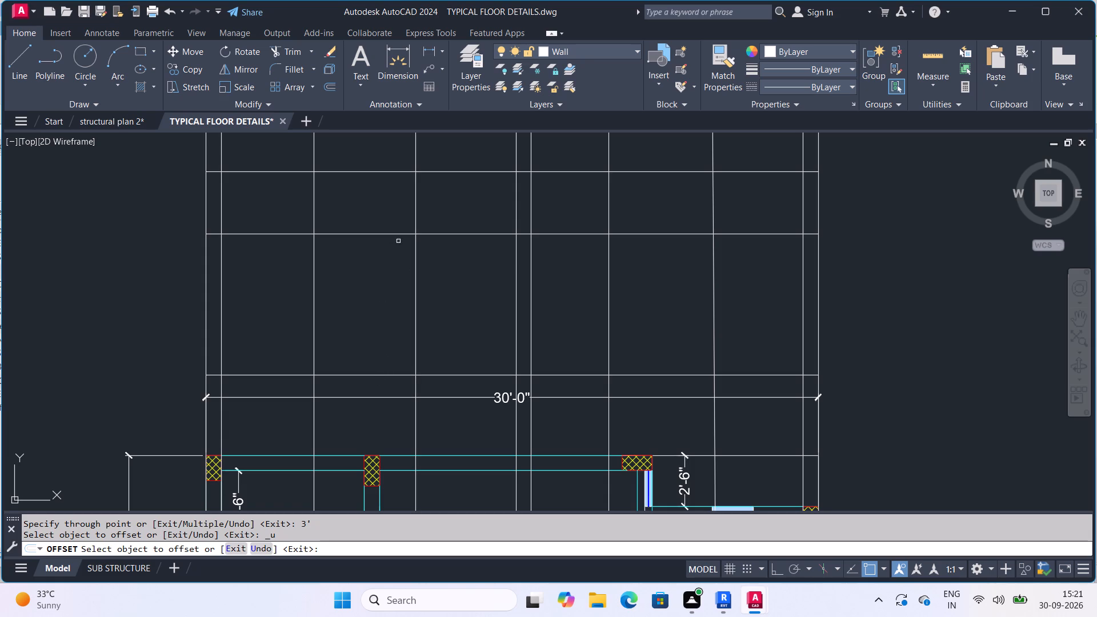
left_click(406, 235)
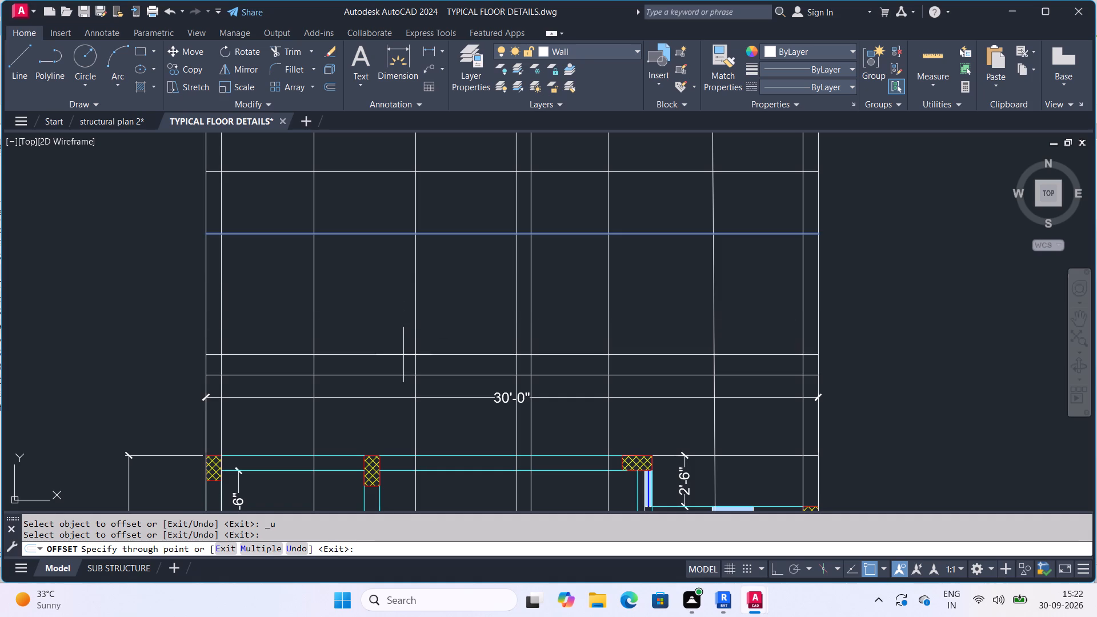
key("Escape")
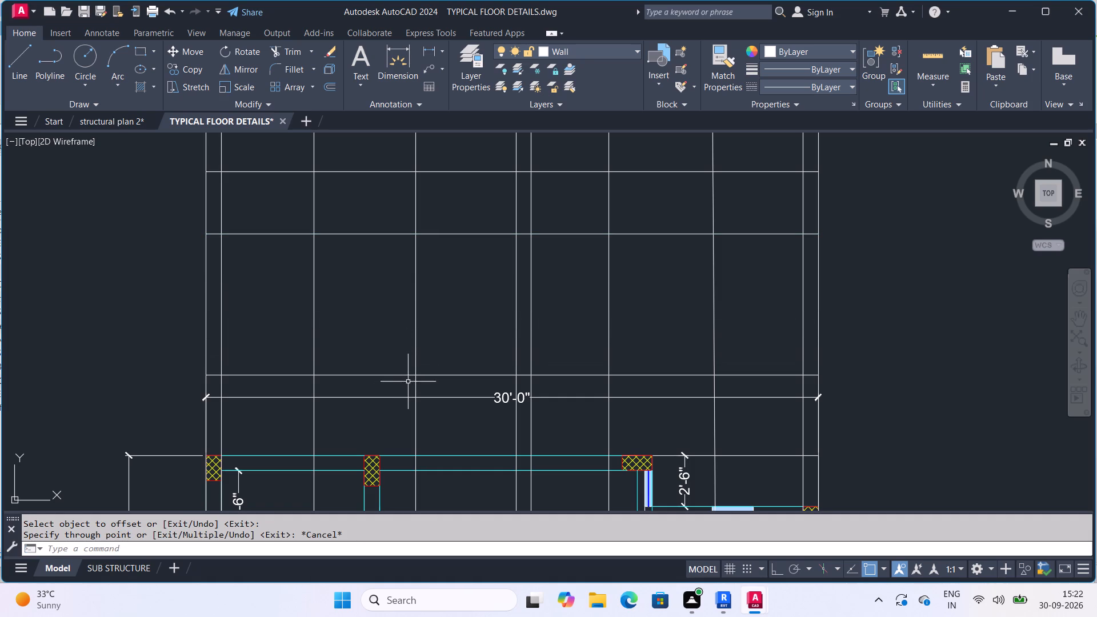
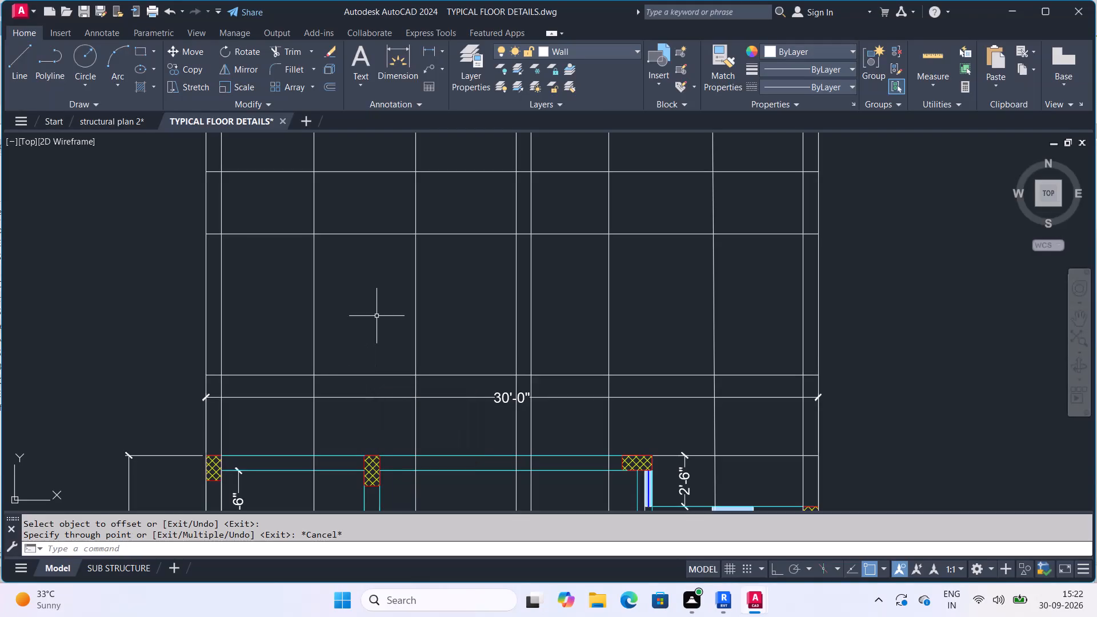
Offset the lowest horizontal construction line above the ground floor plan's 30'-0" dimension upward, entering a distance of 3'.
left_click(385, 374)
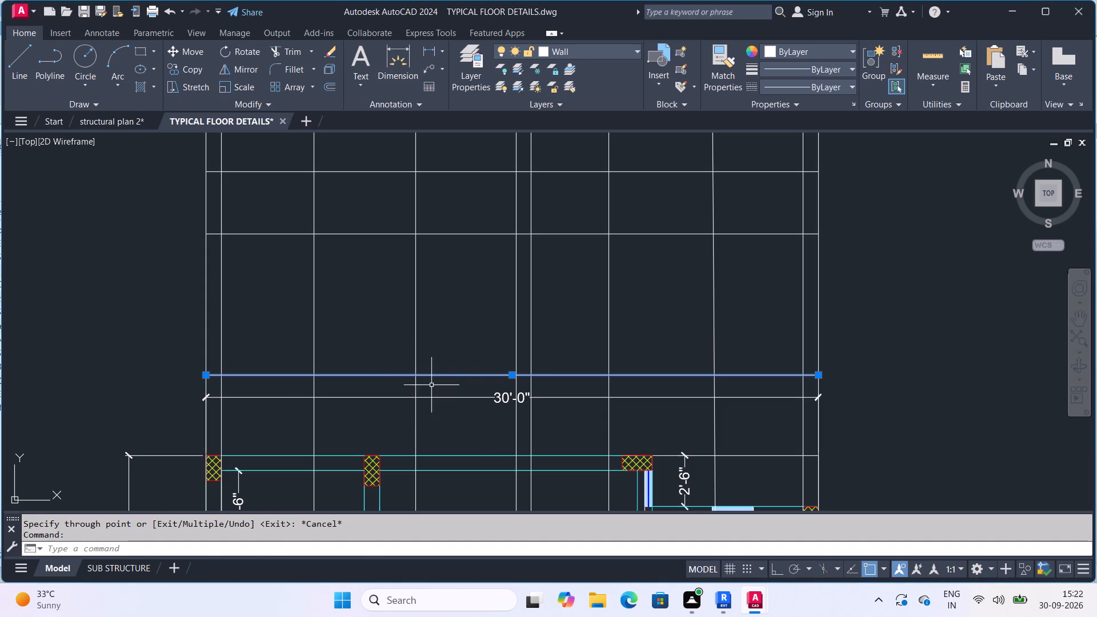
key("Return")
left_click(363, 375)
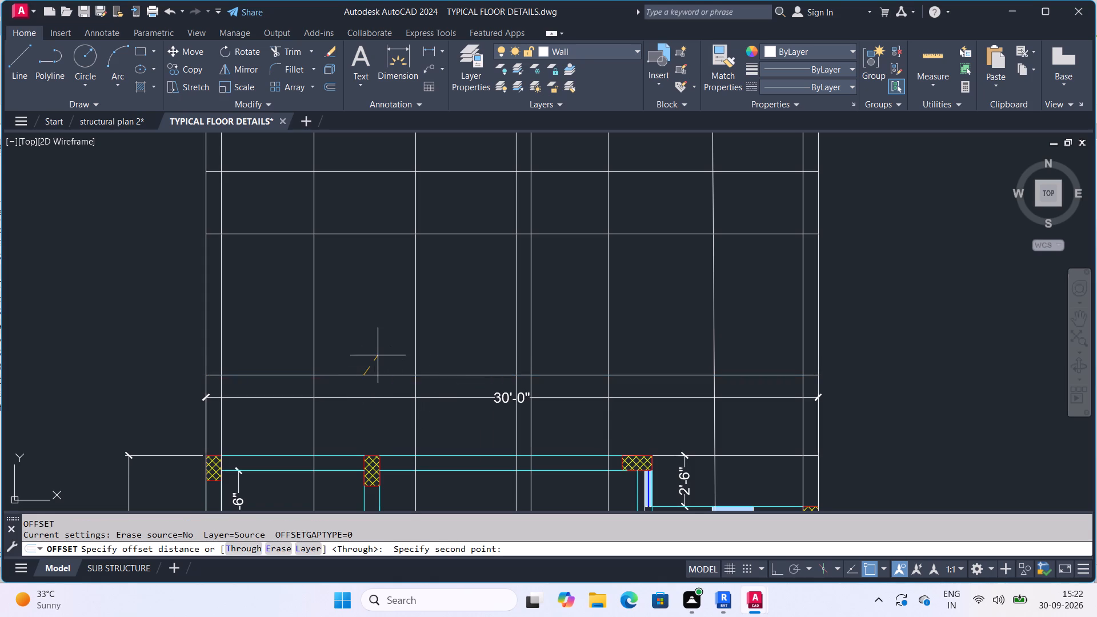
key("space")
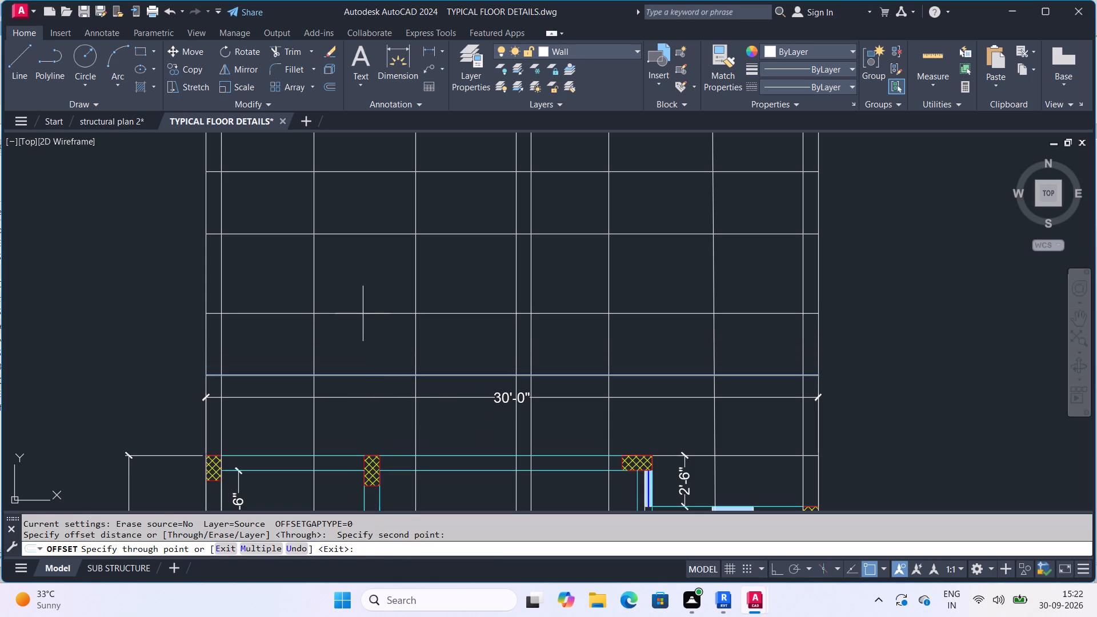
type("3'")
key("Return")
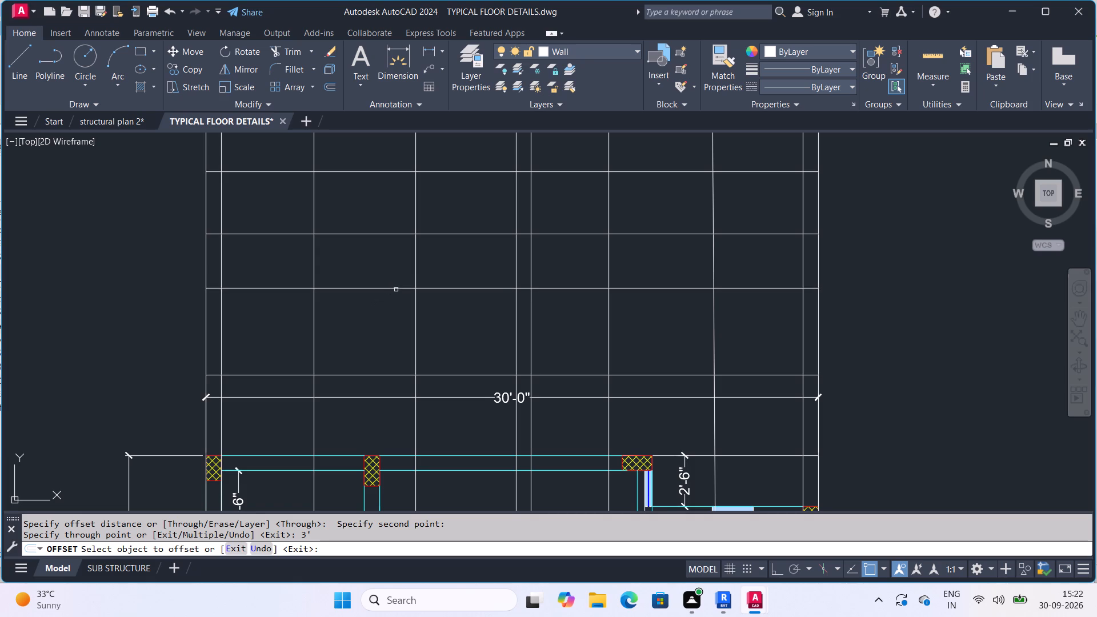
Examine the spacing of the horizontal construction lines above the ground floor plan, including the newly offset line.
scroll(391, 253, "down", 2)
middle_click_drag(405, 301, 413, 326)
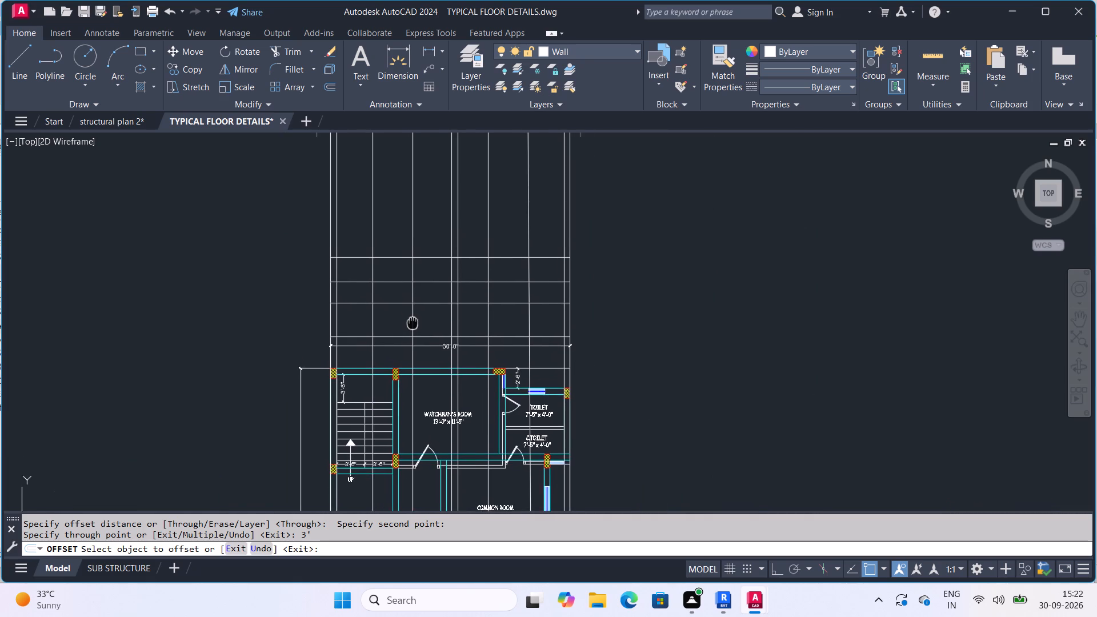
middle_click_drag(413, 326, 421, 348)
scroll(414, 370, "up", 4)
scroll(410, 365, "down", 3)
scroll(390, 358, "up", 3)
scroll(391, 345, "down", 3)
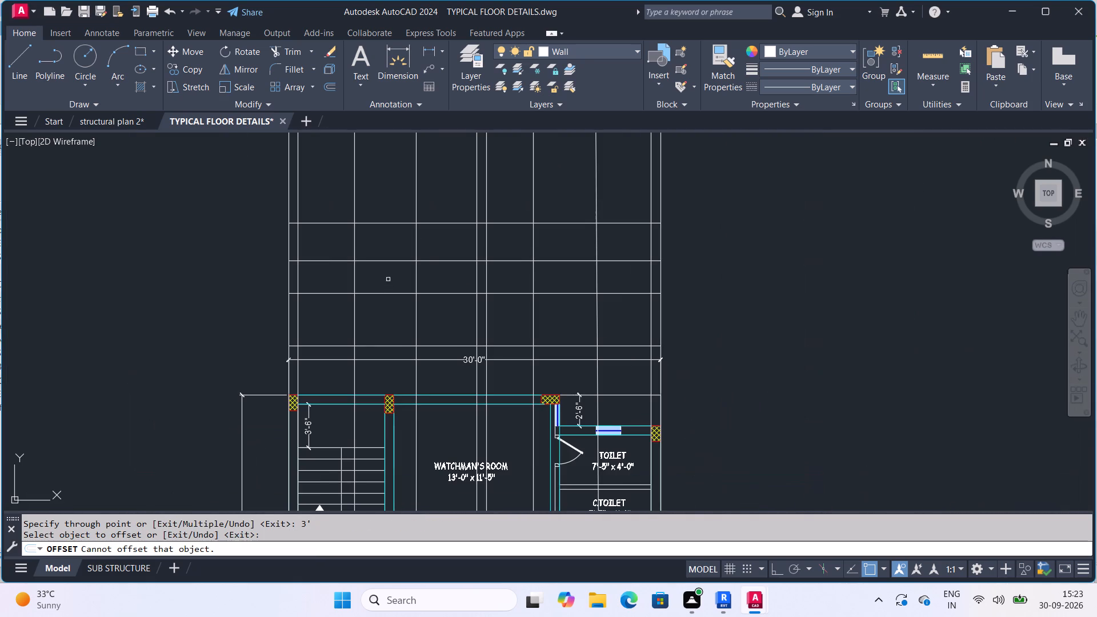
middle_click_drag(390, 217, 393, 250)
scroll(391, 237, "down", 1)
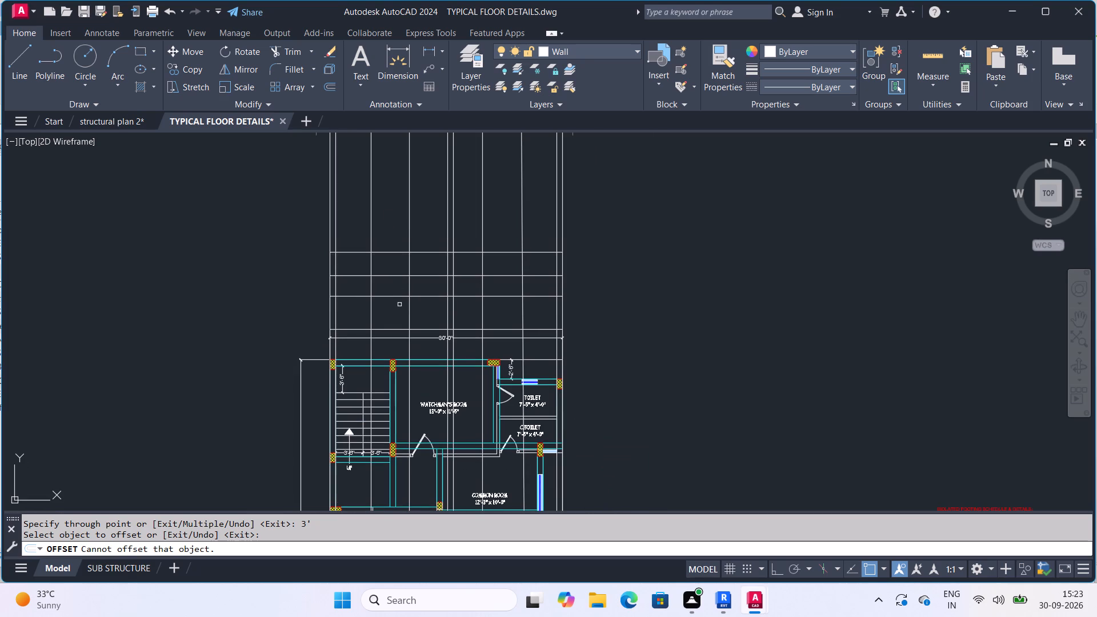
scroll(397, 308, "up", 4)
scroll(396, 310, "down", 2)
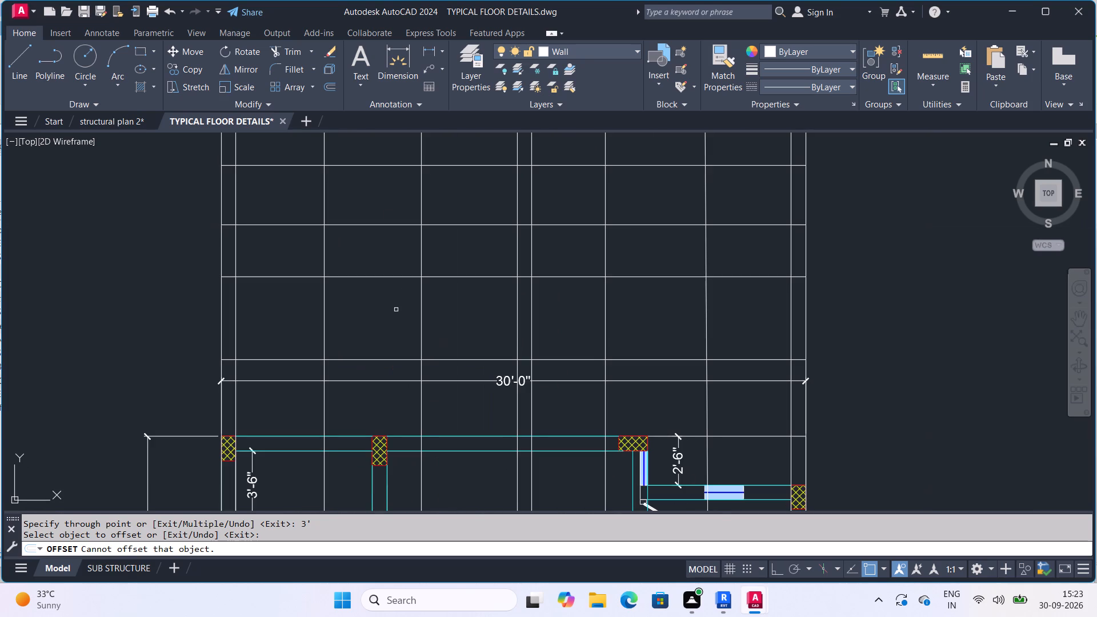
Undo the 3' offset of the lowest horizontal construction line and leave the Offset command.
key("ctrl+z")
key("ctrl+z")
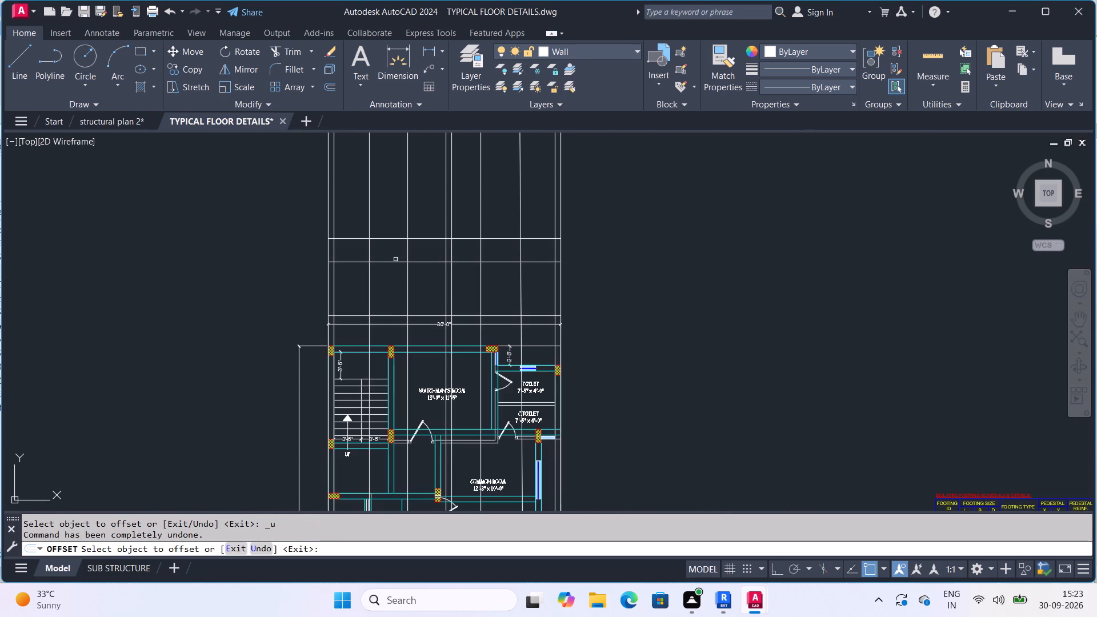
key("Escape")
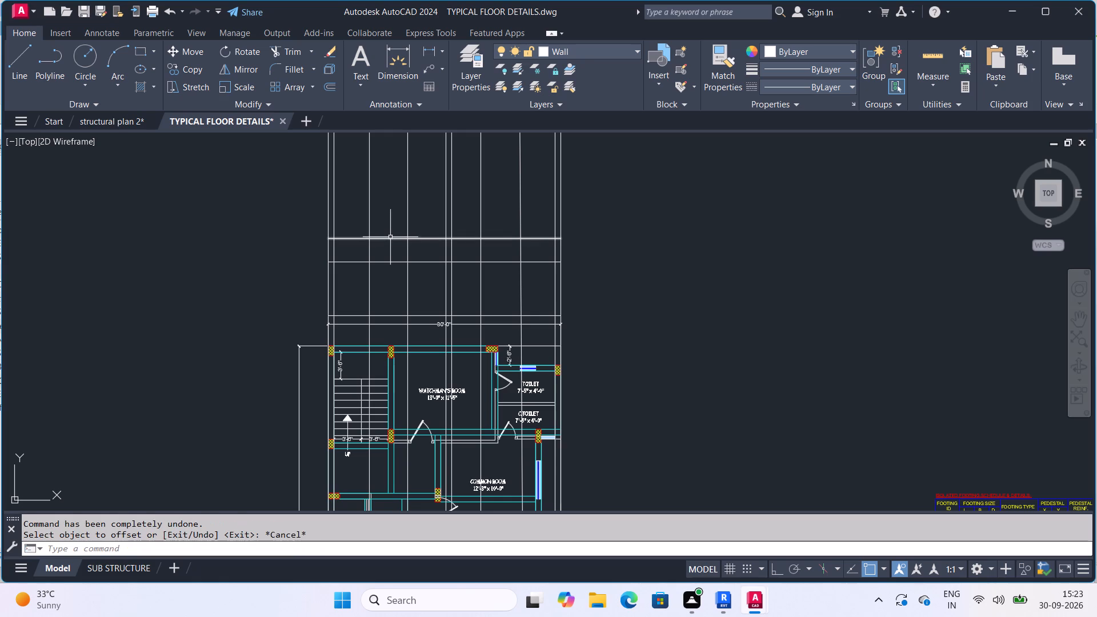
Delete the two upper horizontal construction lines, keeping only the one just above the ground floor plan's 30'-0" dimension.
left_click(390, 239)
key("Delete")
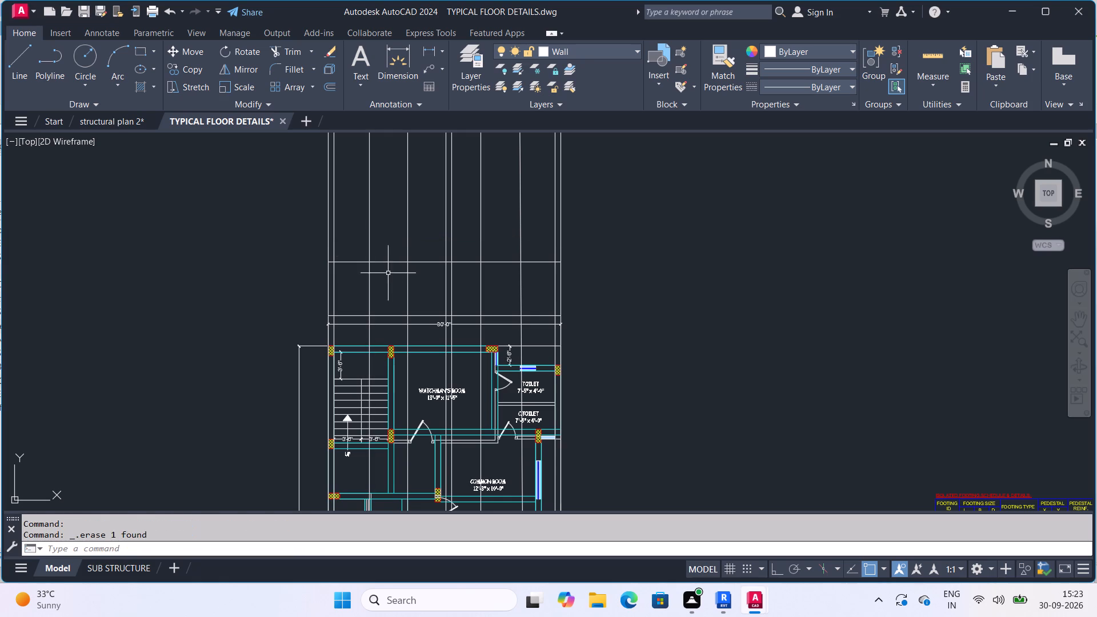
left_click(420, 263)
key("Delete")
Offset the remaining horizontal construction line above the 30'-0" dimension upward by 7'.
scroll(422, 318, "up", 2)
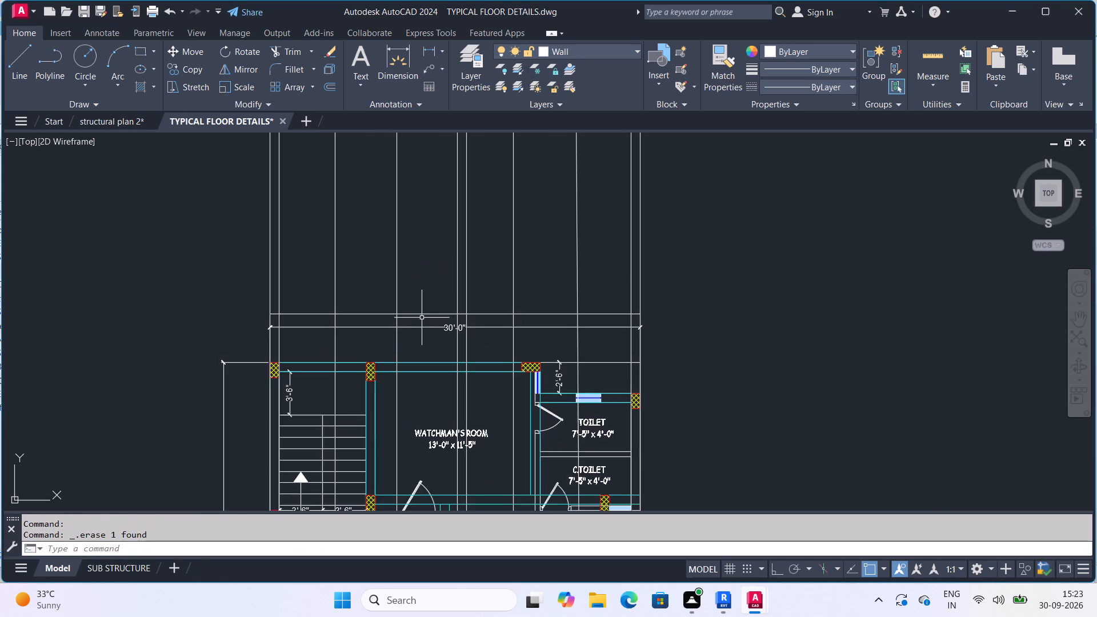
scroll(421, 318, "down", 3)
scroll(416, 319, "up", 4)
scroll(412, 302, "down", 3)
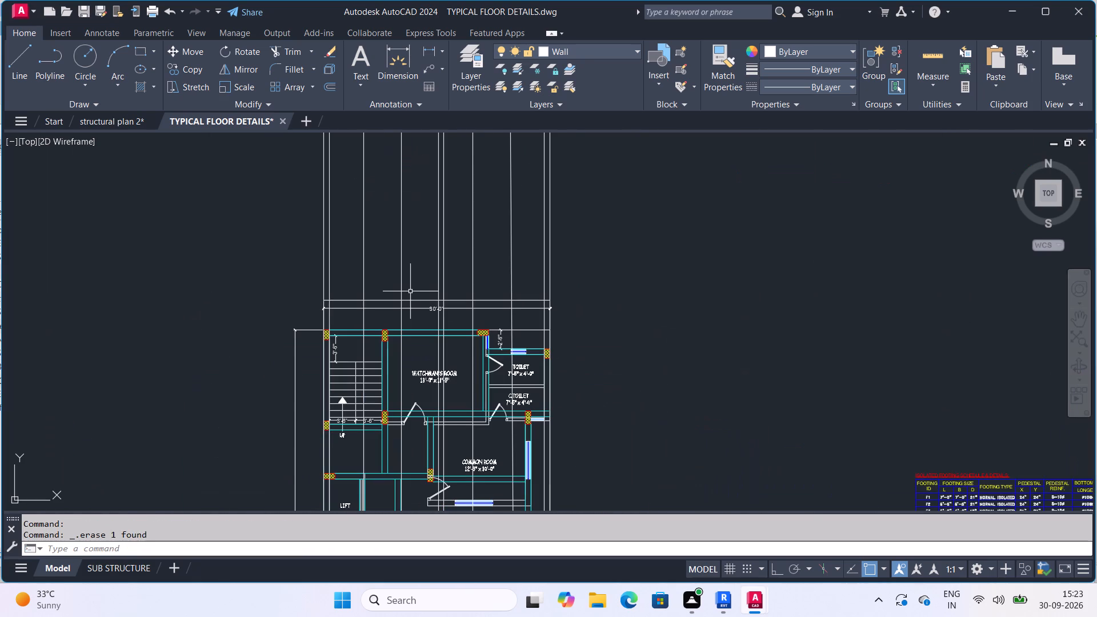
scroll(422, 297, "up", 3)
middle_click_drag(429, 307, 431, 333)
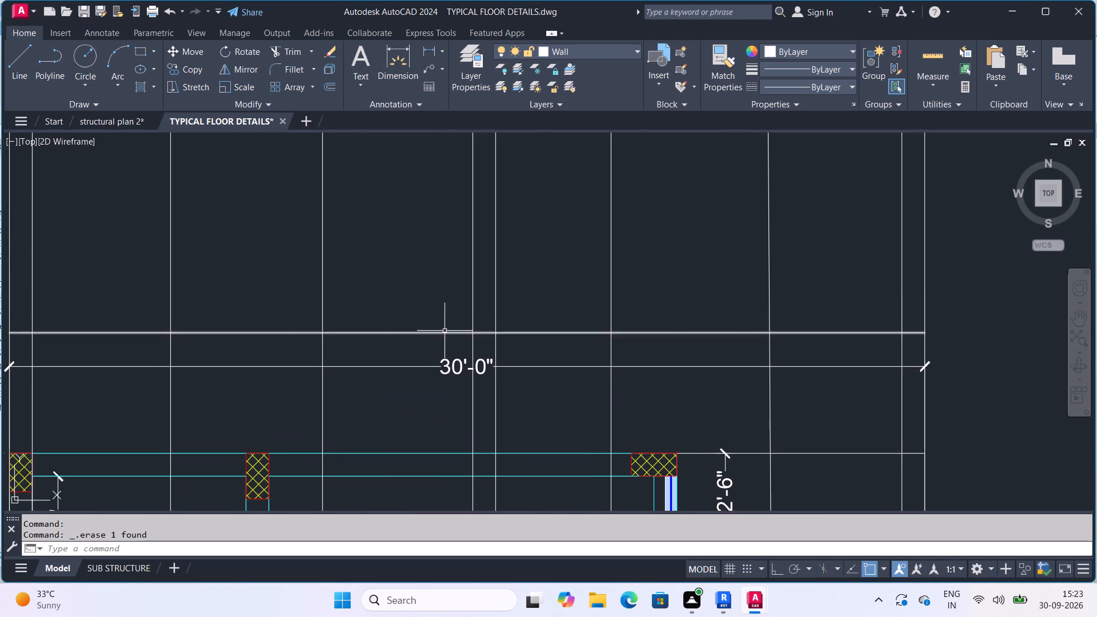
scroll(447, 324, "down", 1)
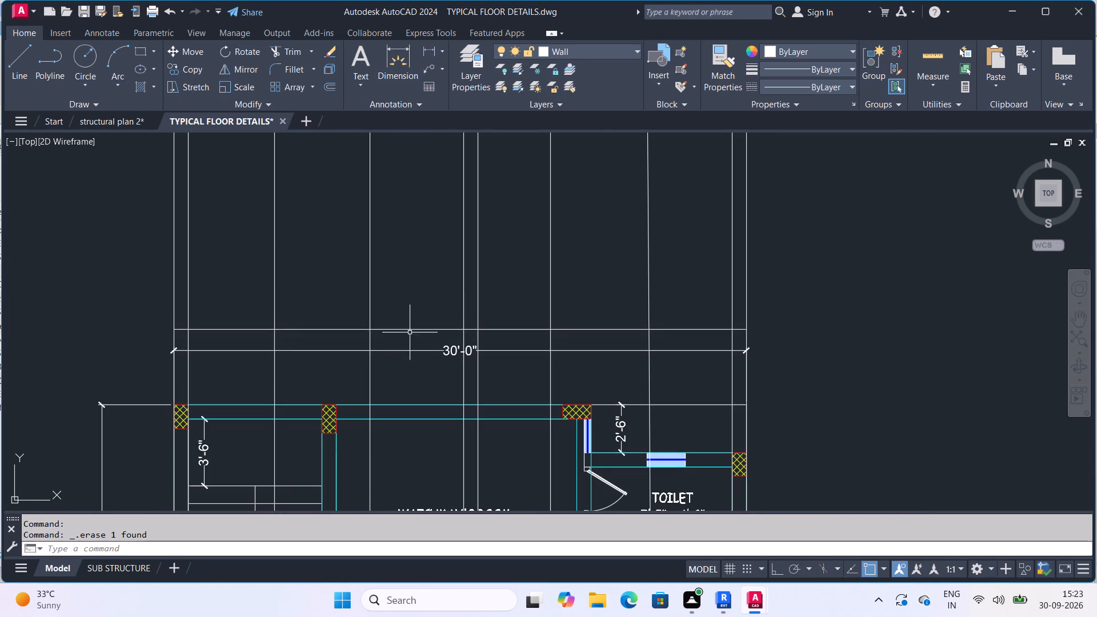
left_click(423, 331)
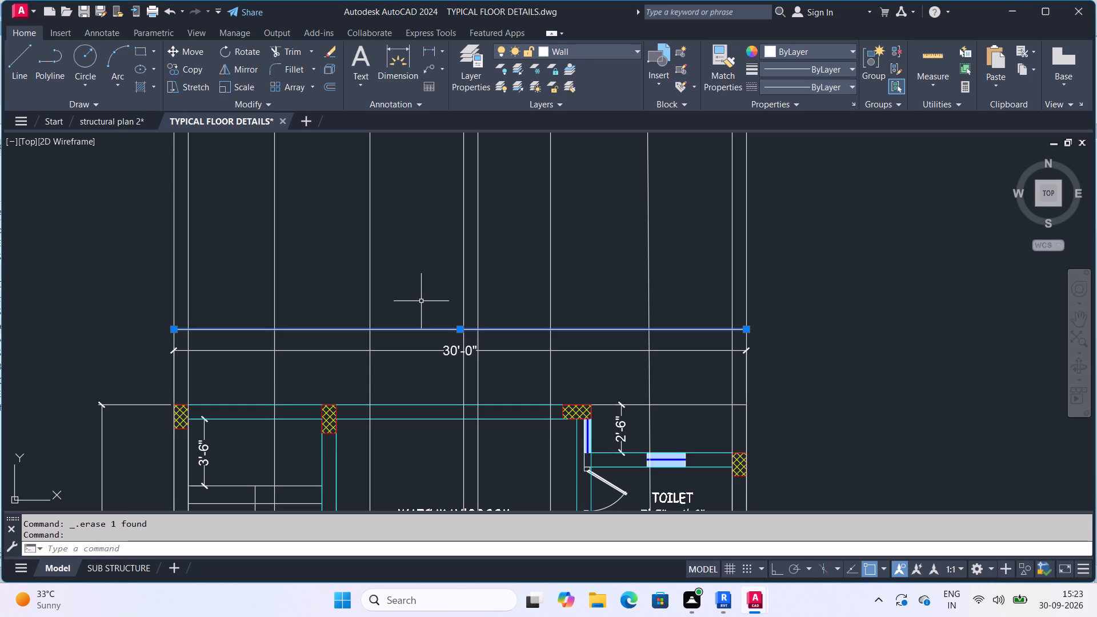
key("7")
key("Escape")
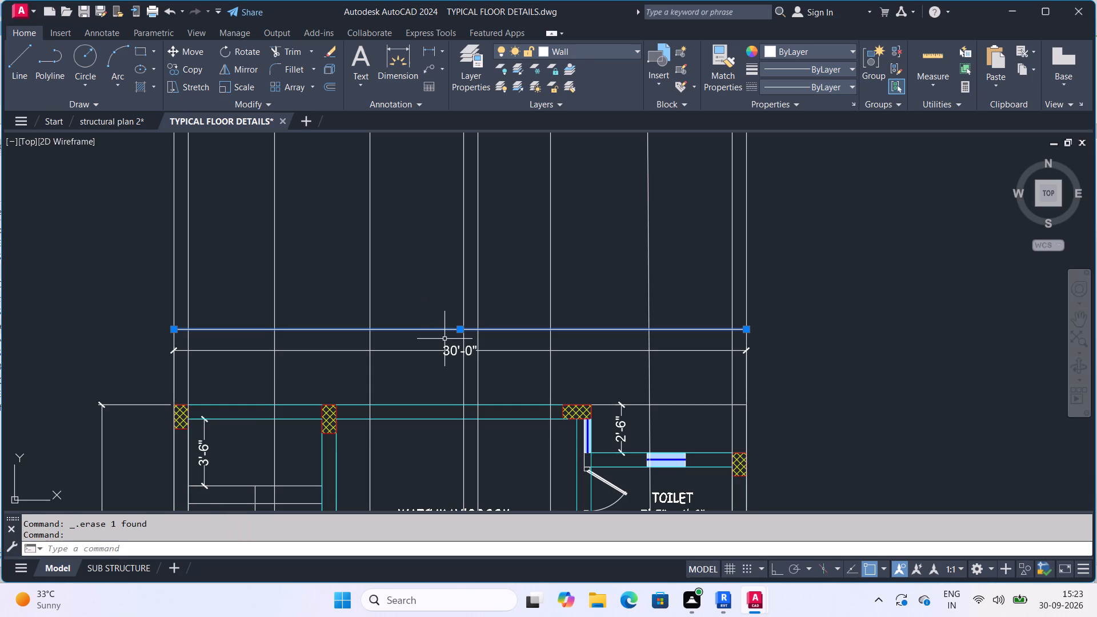
key("o")
key("Return")
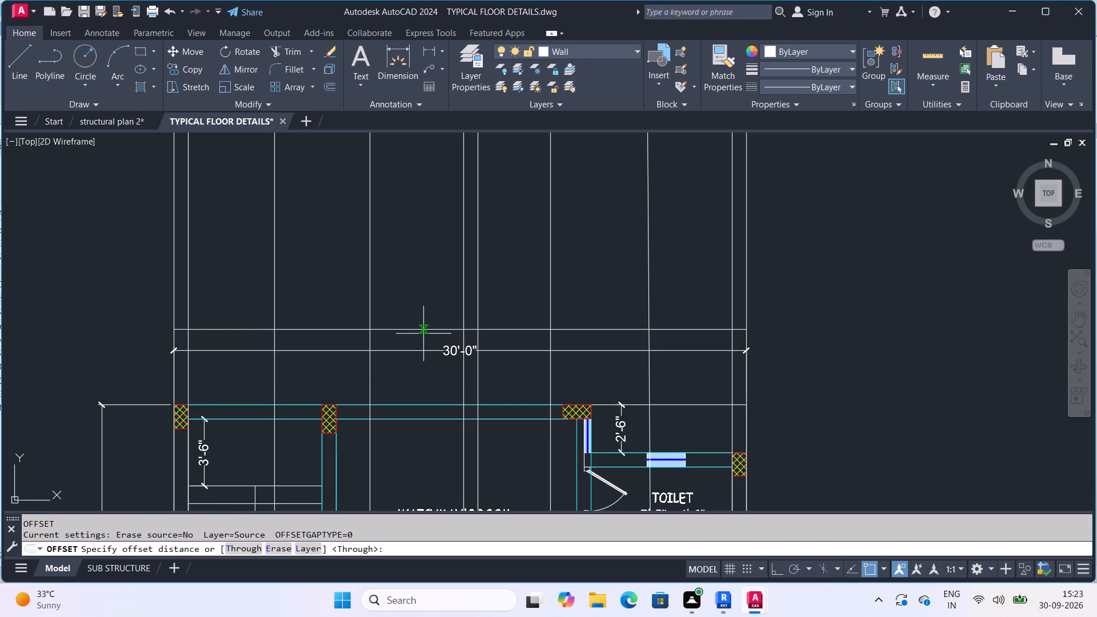
key("space")
left_click_drag(429, 329, 430, 322)
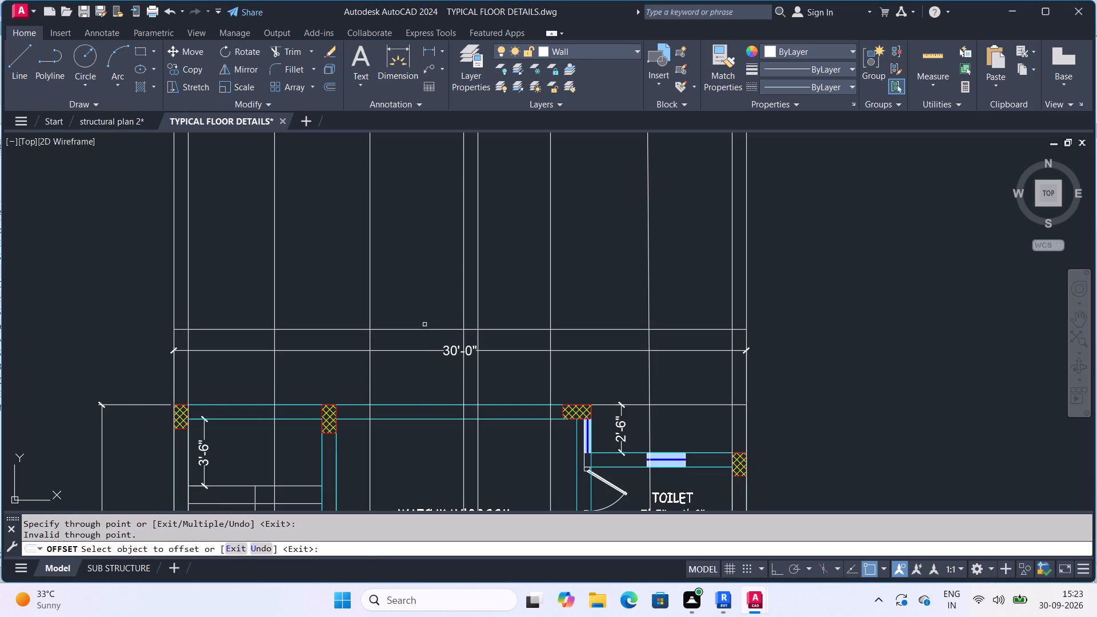
left_click(427, 331)
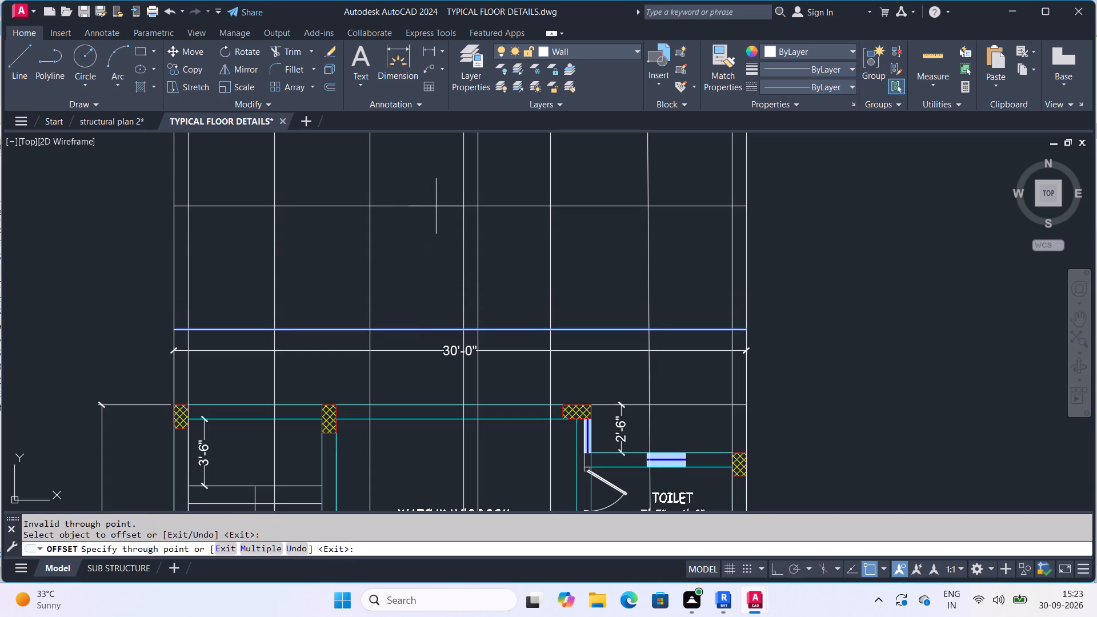
key("7")
key("apostrophe")
key("Return")
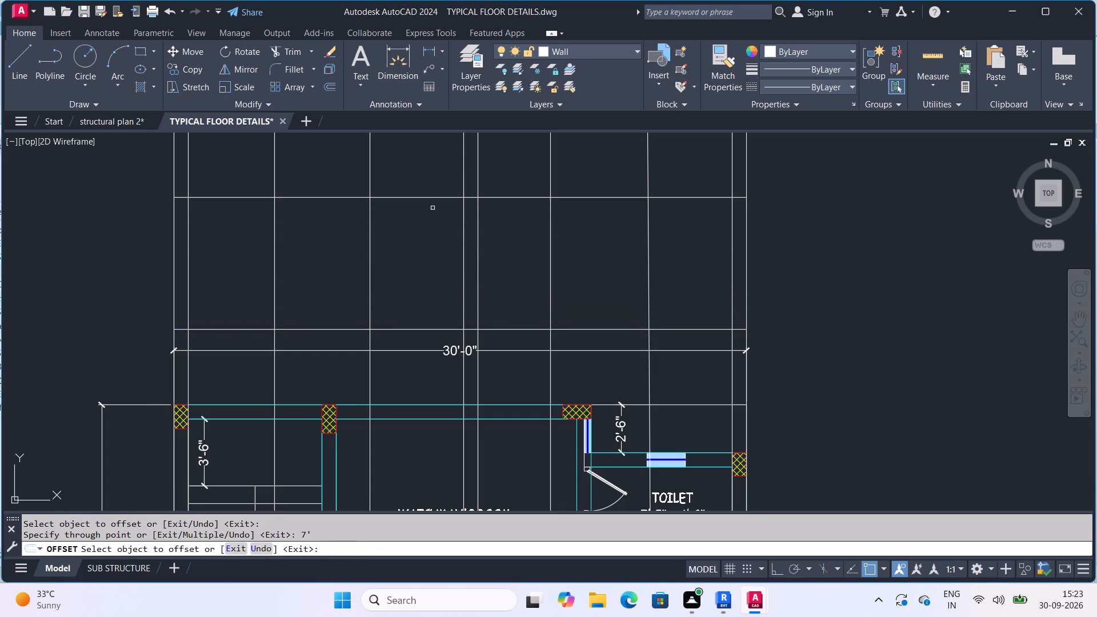
Offset the new upper horizontal construction line downward by 4'.
left_click(451, 198)
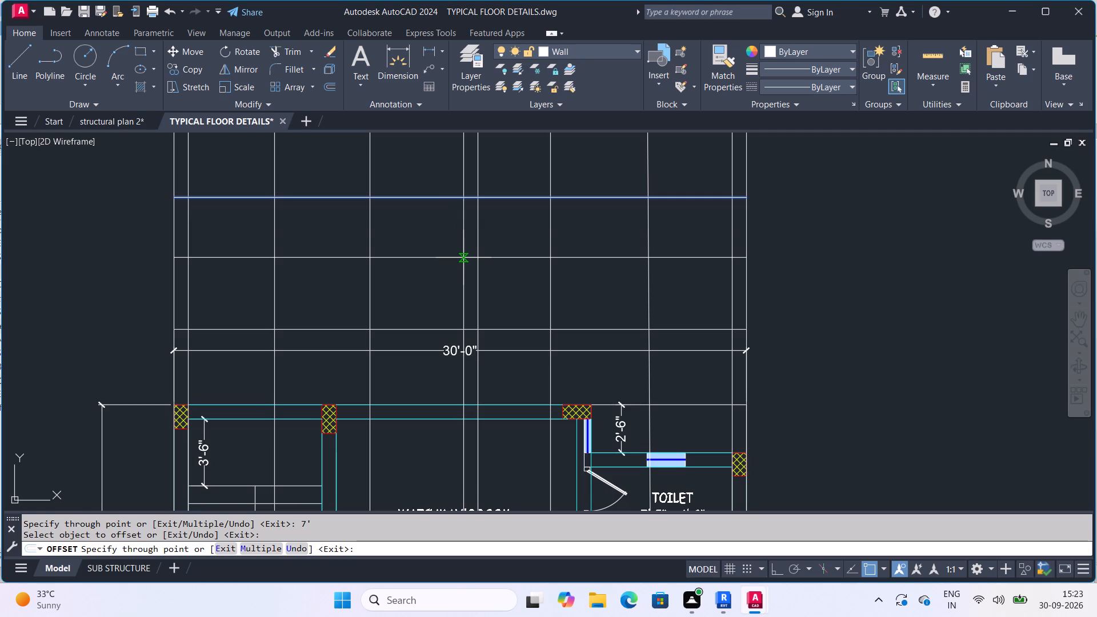
type("4'")
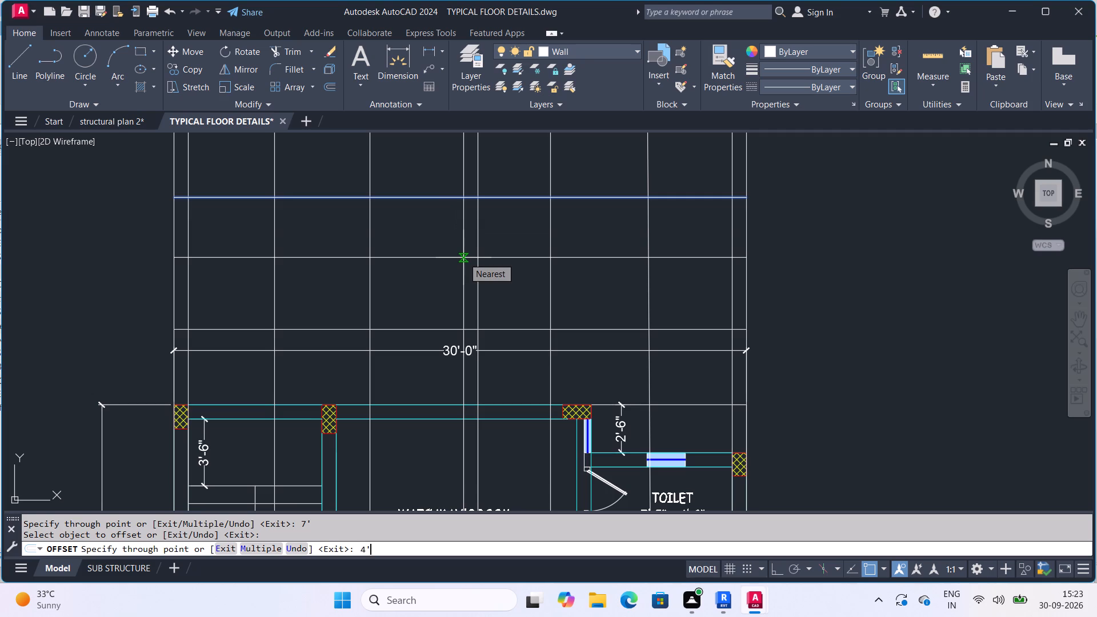
key("Return")
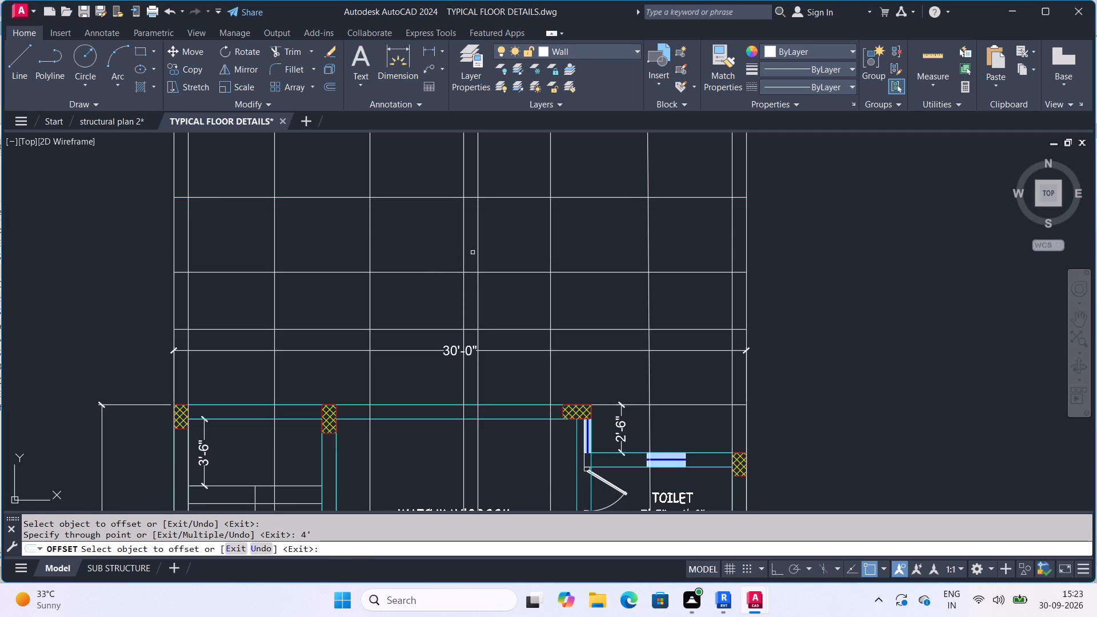
Examine the spacing of the three horizontal construction lines above the ground floor plan.
scroll(454, 211, "down", 2)
middle_click_drag(453, 223, 448, 256)
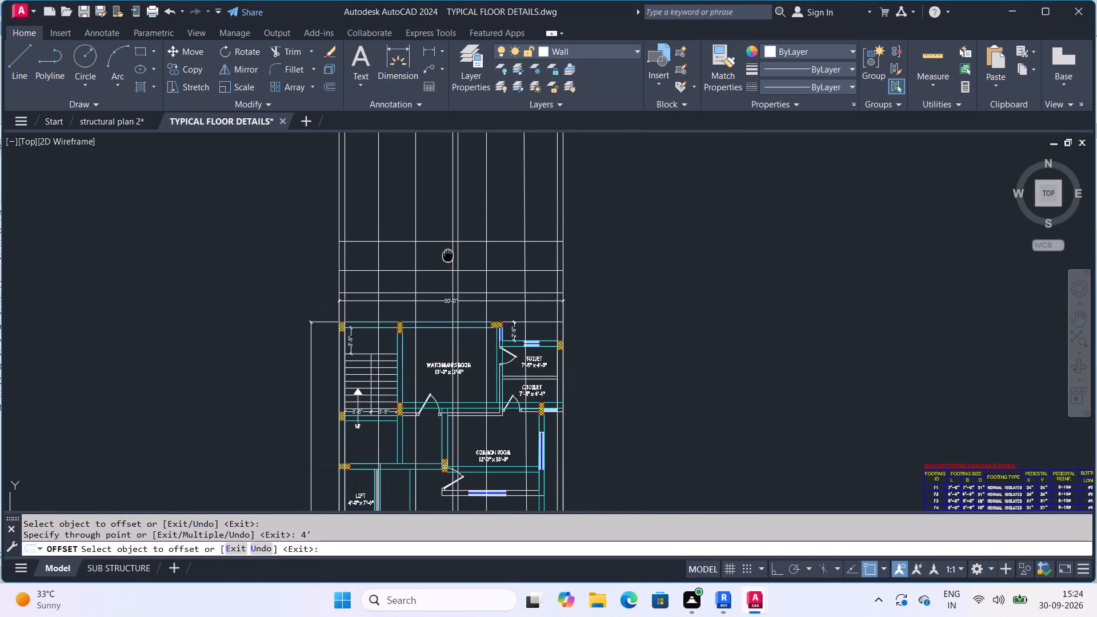
middle_click_drag(448, 256, 452, 293)
middle_click(452, 293)
scroll(439, 298, "up", 1)
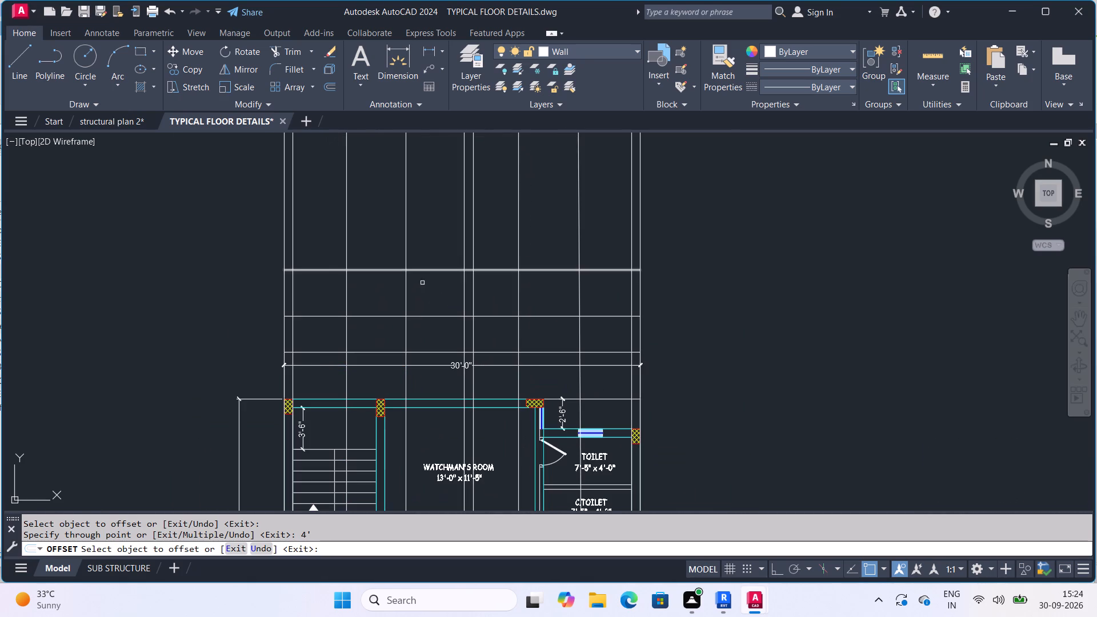
scroll(442, 286, "down", 2)
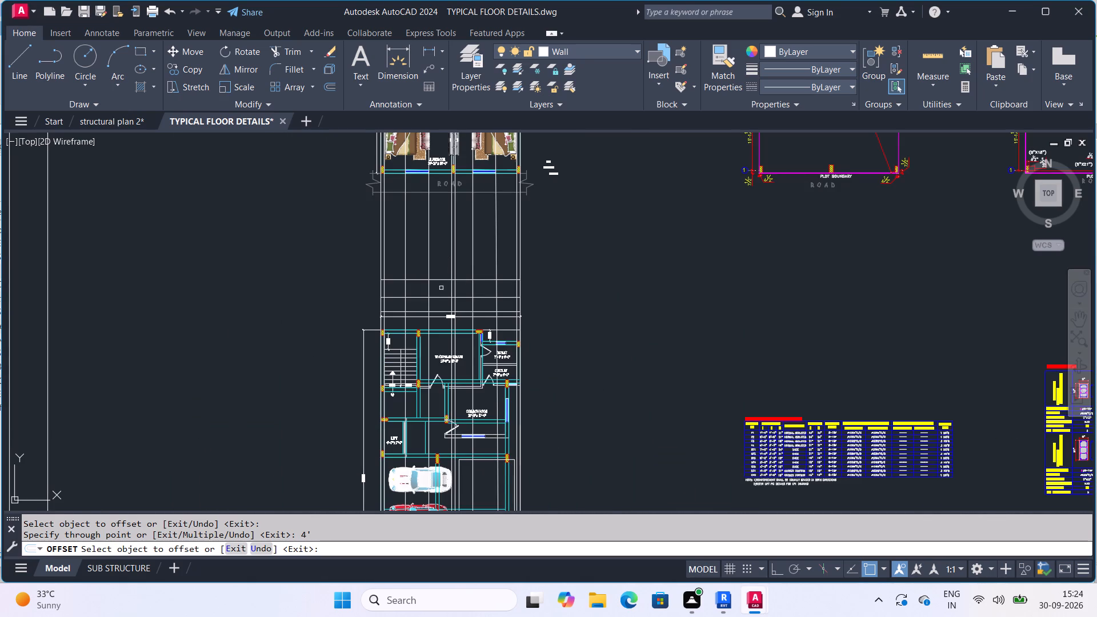
scroll(441, 289, "up", 2)
middle_click_drag(441, 289, 455, 306)
scroll(441, 292, "down", 2)
scroll(455, 306, "up", 2)
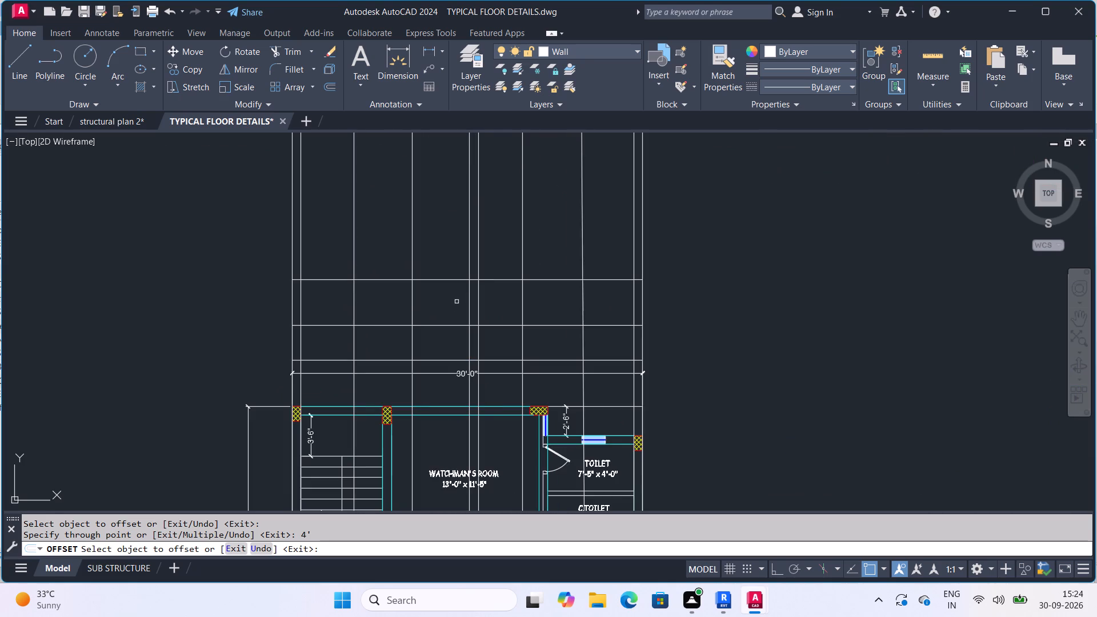
scroll(448, 303, "up", 2)
middle_click_drag(449, 301, 490, 263)
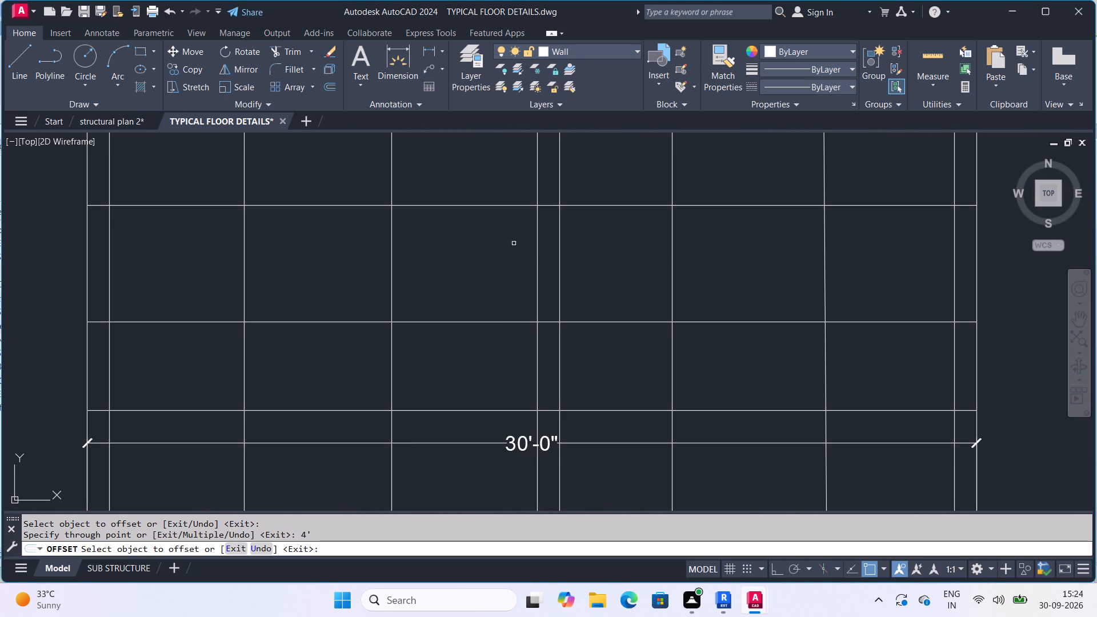
scroll(507, 227, "down", 2)
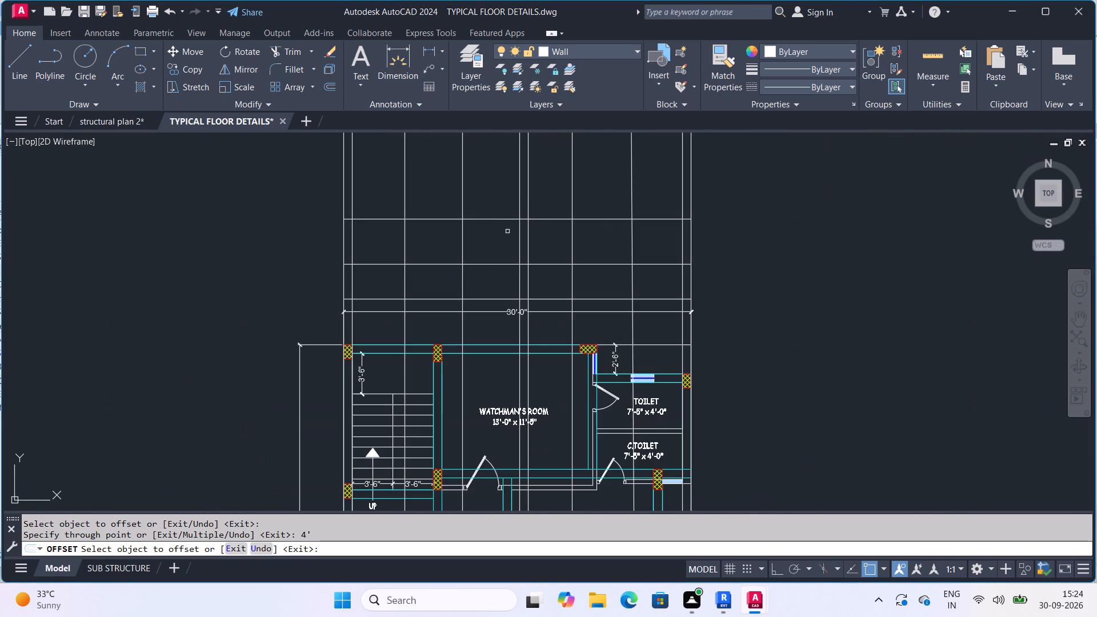
scroll(521, 238, "up", 3)
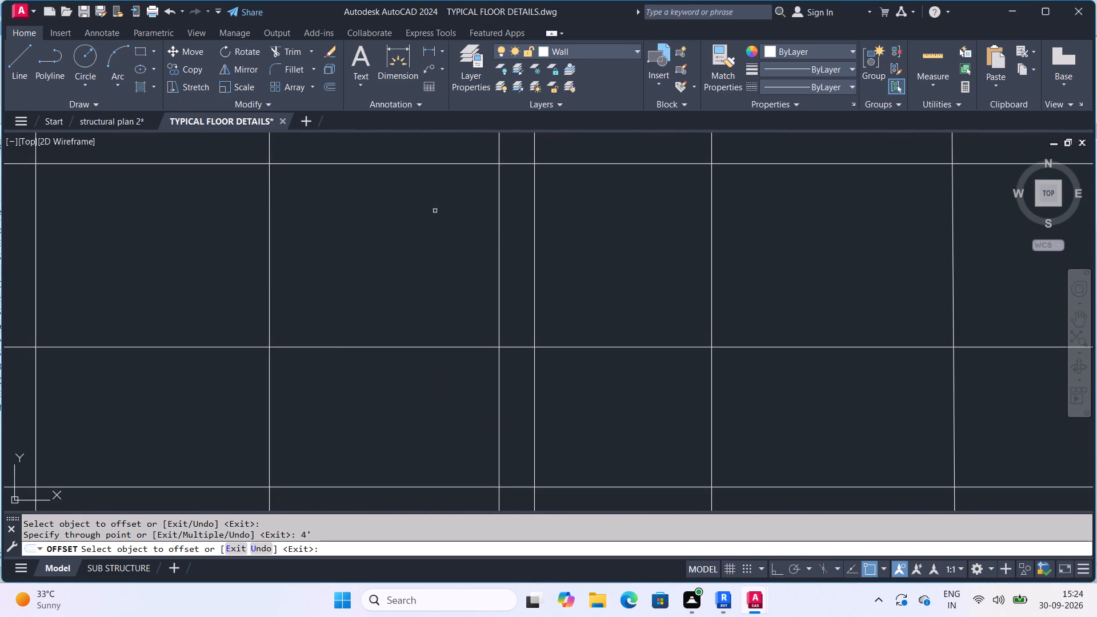
Examine how the vertical construction lines run from the upper plan's bedroom windows and road edge down to the horizontal lines.
scroll(441, 222, "down", 5)
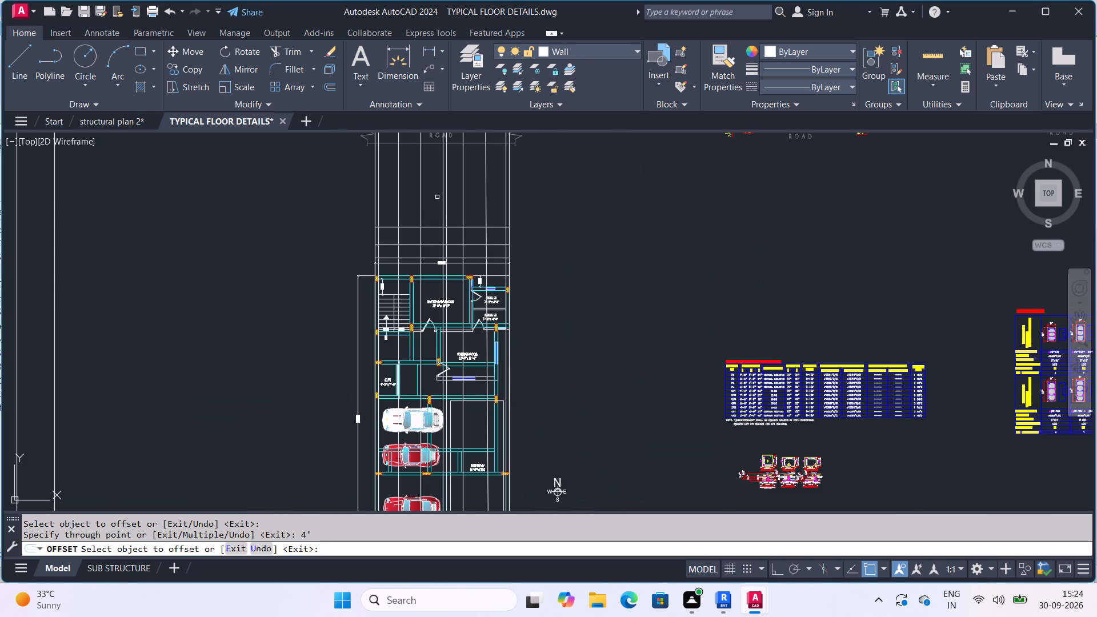
middle_click_drag(440, 270, 434, 318)
scroll(440, 272, "down", 1)
scroll(441, 213, "up", 5)
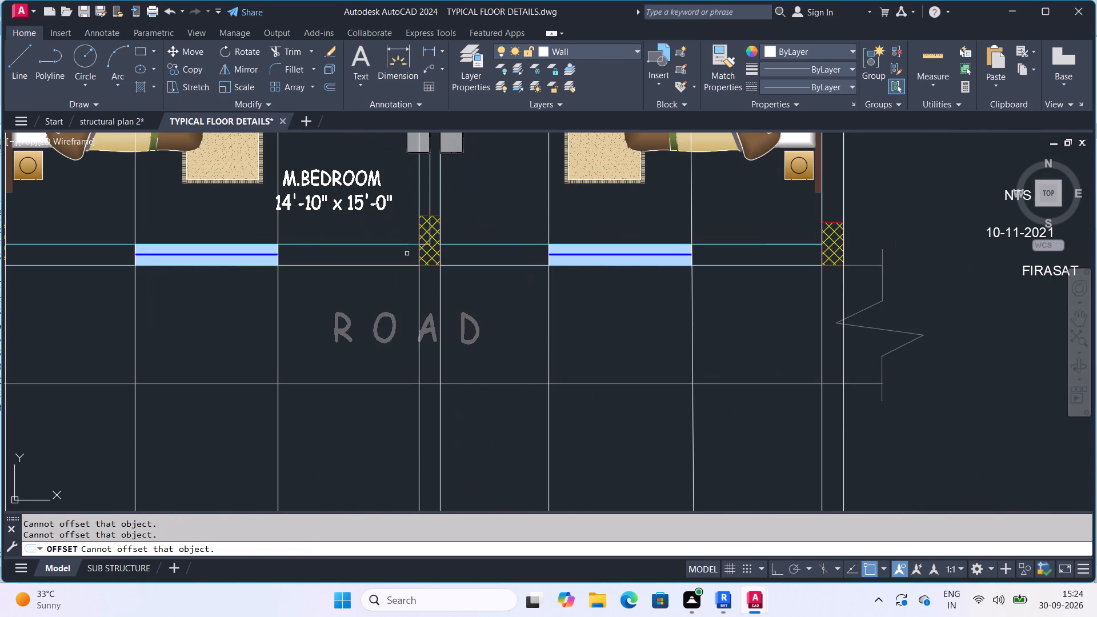
scroll(265, 276, "down", 3)
middle_click_drag(243, 283, 246, 213)
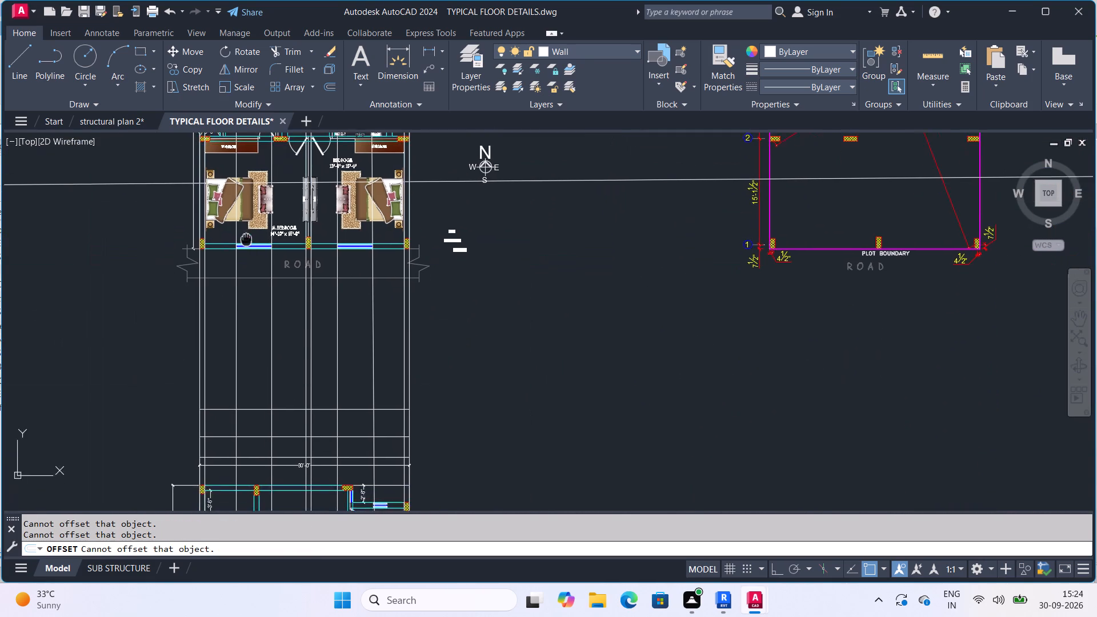
middle_click_drag(246, 213, 246, 191)
scroll(243, 353, "up", 2)
scroll(253, 347, "down", 2)
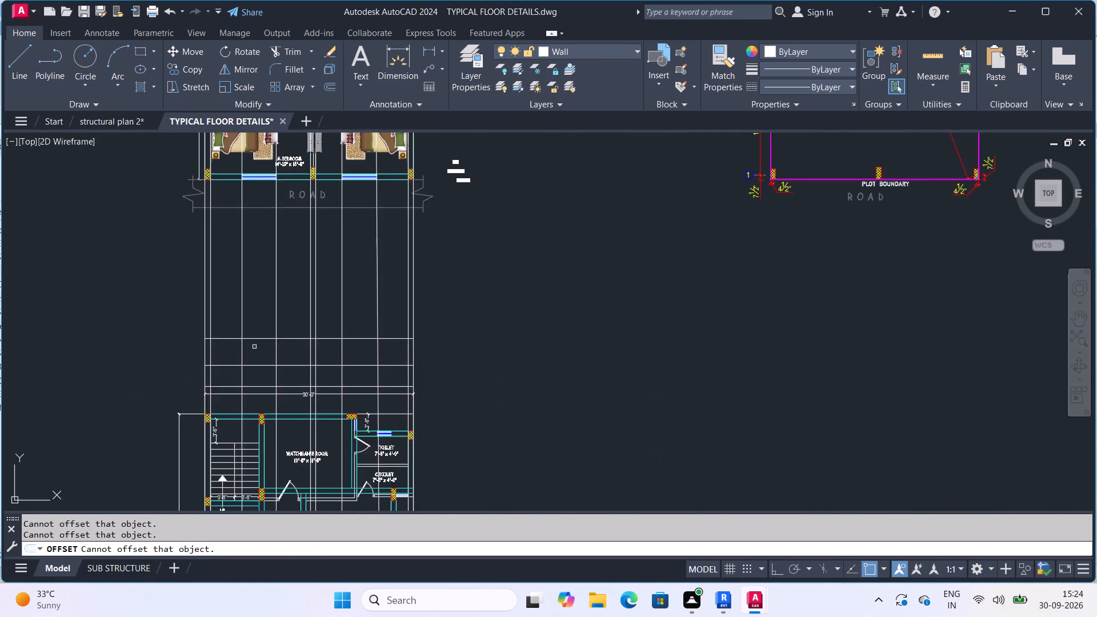
Erase the full-length vertical construction lines running through the upper floor plan and the ground floor plan below it.
scroll(251, 354, "up", 2)
middle_click(249, 347)
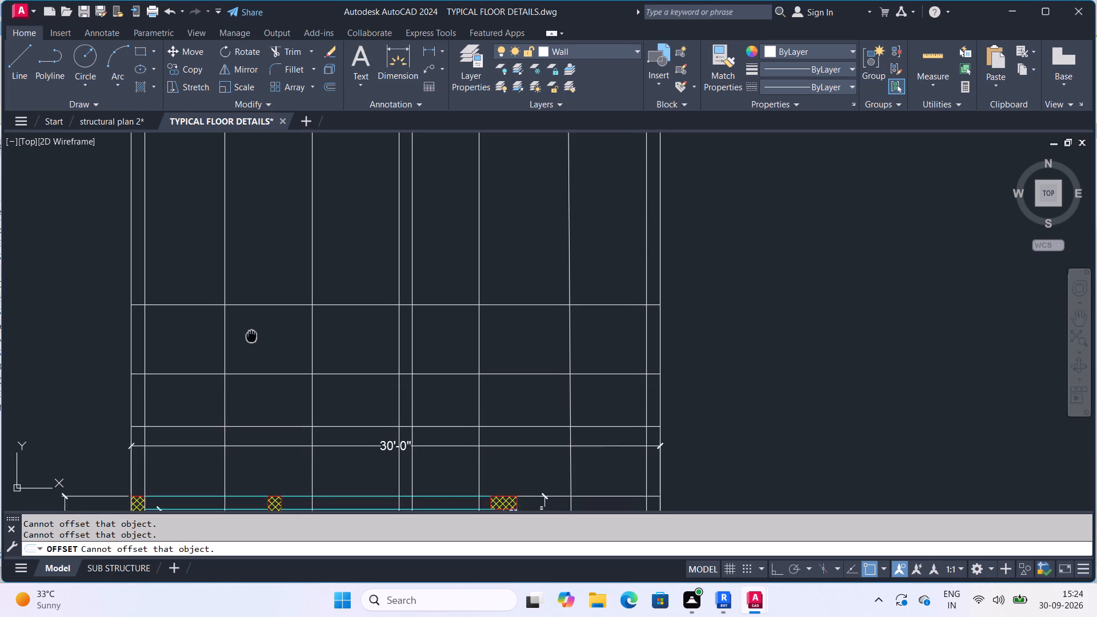
scroll(254, 343, "down", 1)
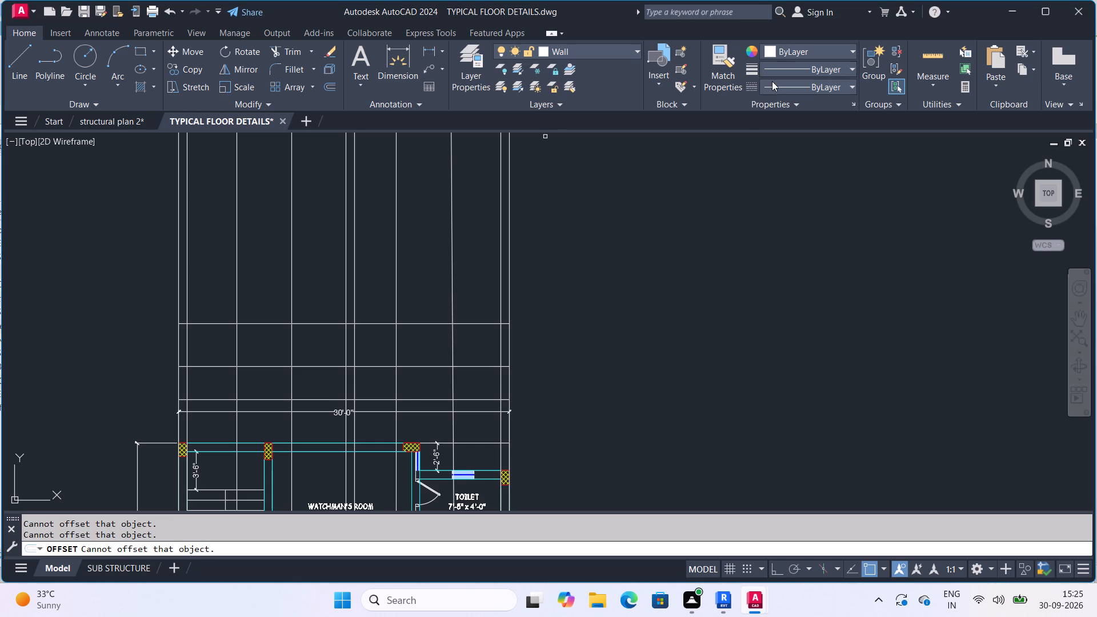
scroll(641, 304, "down", 1)
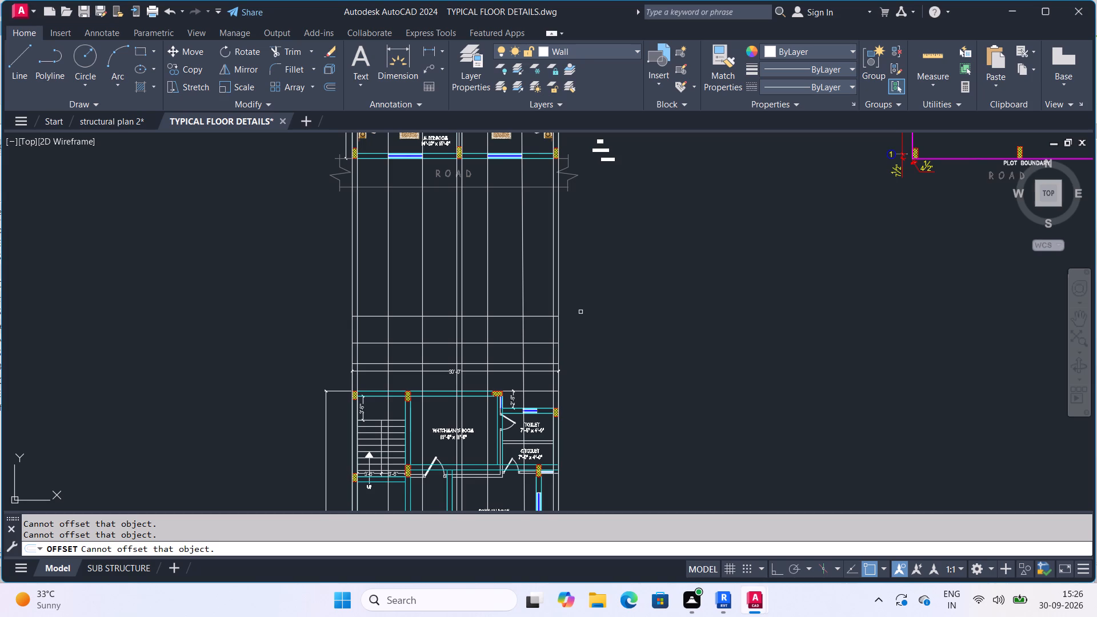
scroll(604, 304, "down", 3)
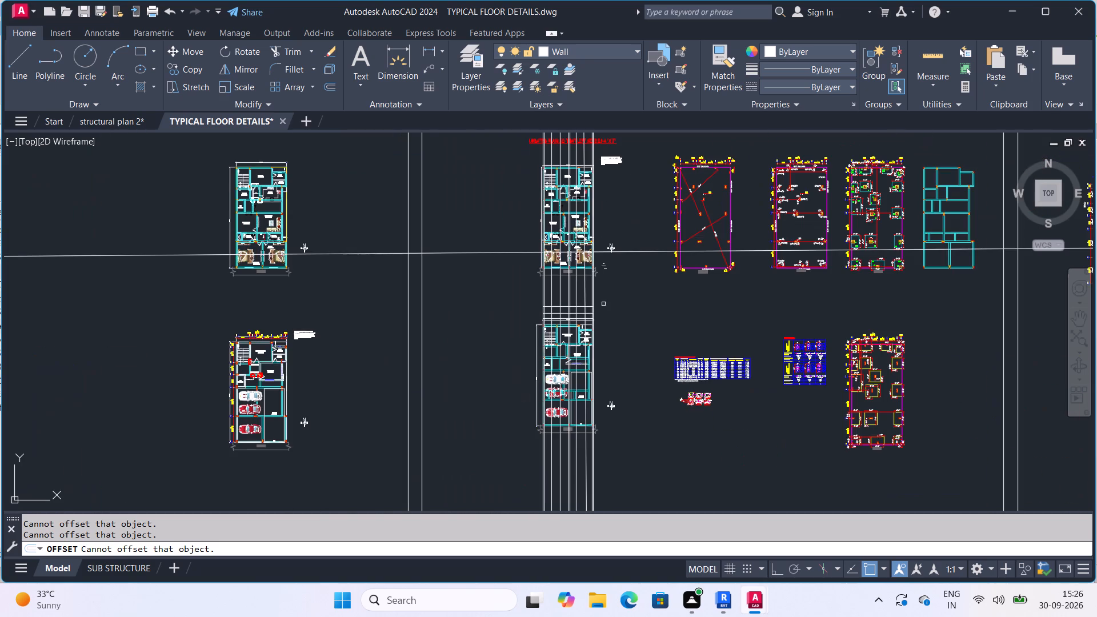
scroll(617, 301, "down", 1)
key("Escape")
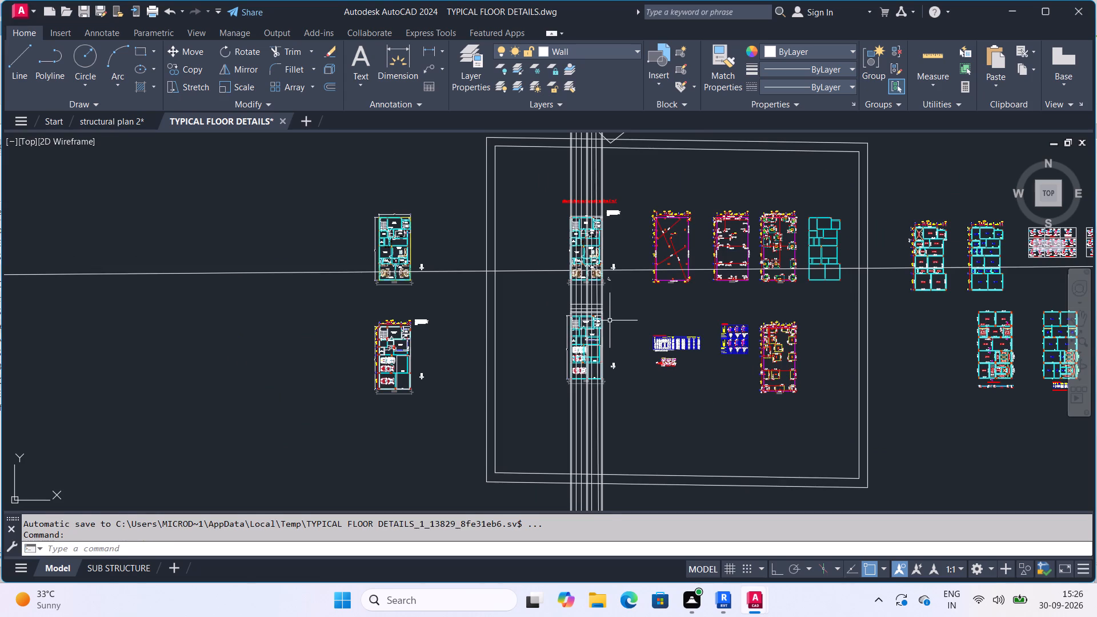
scroll(610, 322, "down", 4)
left_click_drag(646, 386, 487, 359)
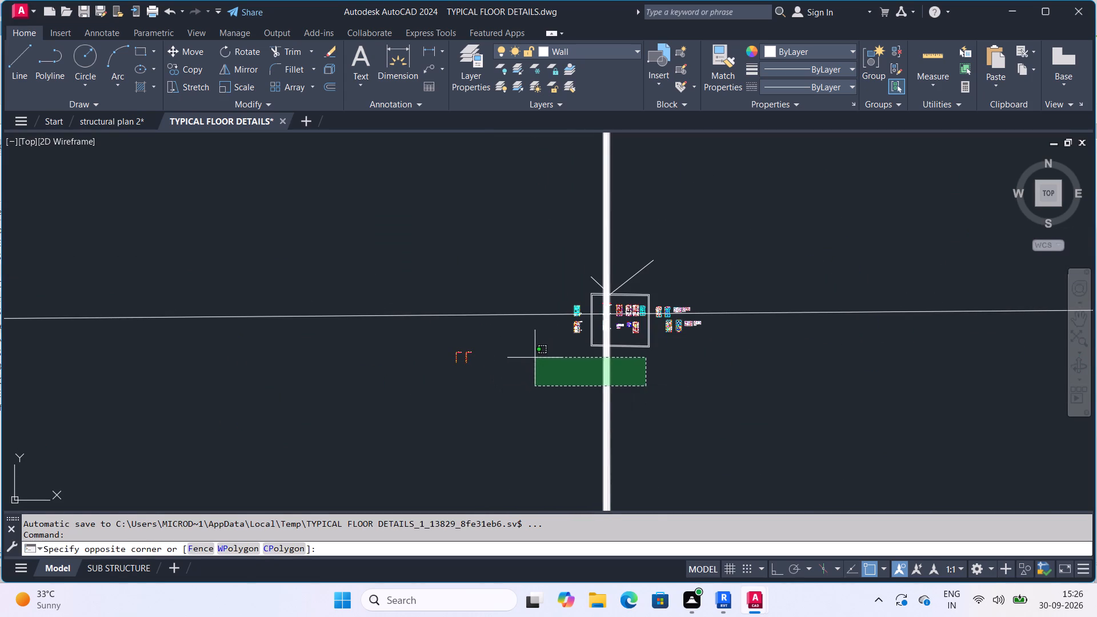
left_click(533, 358)
key("Delete")
Examine the footing details, focusing on the P.C.C. bed, bottom reinforcement and labels in the typical section of shoe footing.
scroll(587, 323, "up", 6)
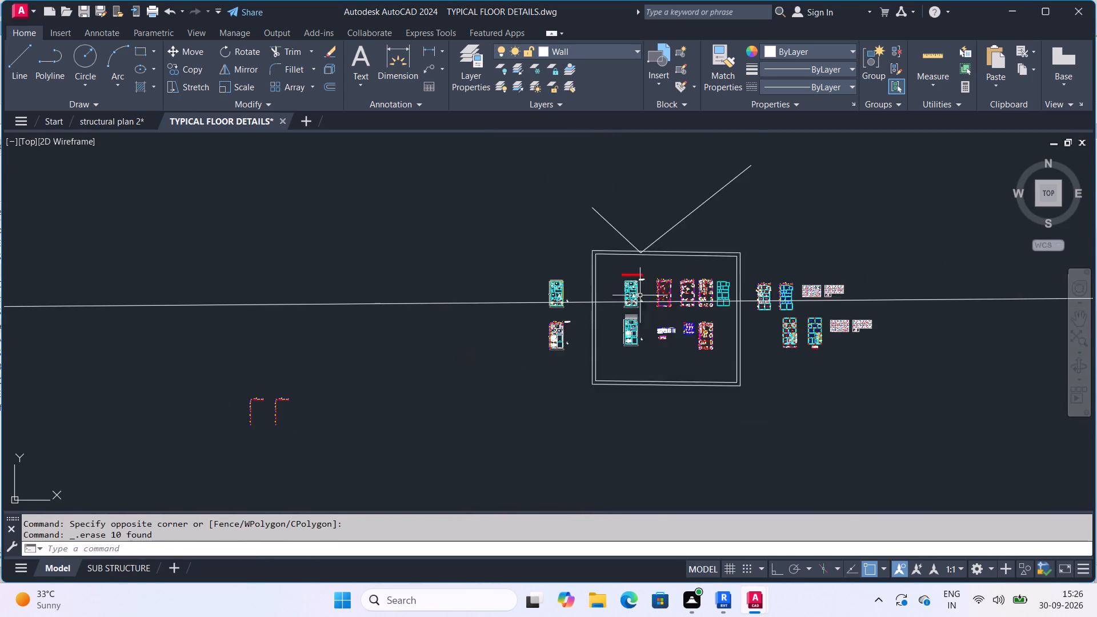
scroll(640, 295, "up", 2)
middle_click_drag(618, 294, 474, 266)
scroll(574, 234, "down", 2)
middle_click_drag(507, 240, 491, 233)
scroll(578, 402, "up", 4)
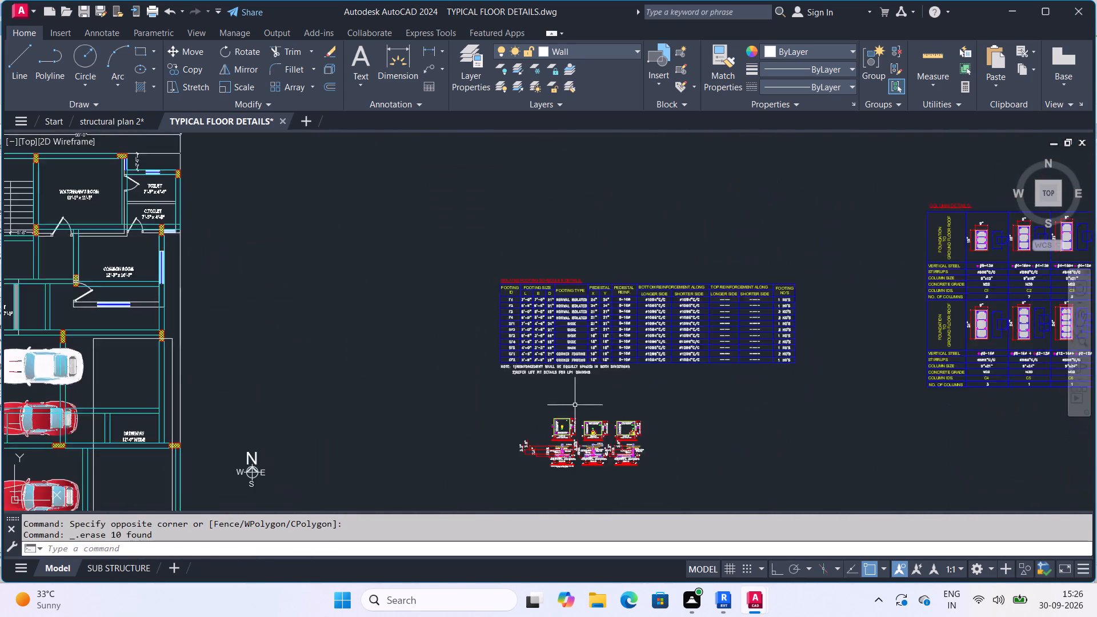
scroll(575, 405, "up", 3)
middle_click_drag(540, 354, 407, 183)
scroll(474, 276, "down", 1)
middle_click_drag(510, 297, 561, 117)
scroll(523, 231, "up", 3)
middle_click_drag(501, 244, 595, 213)
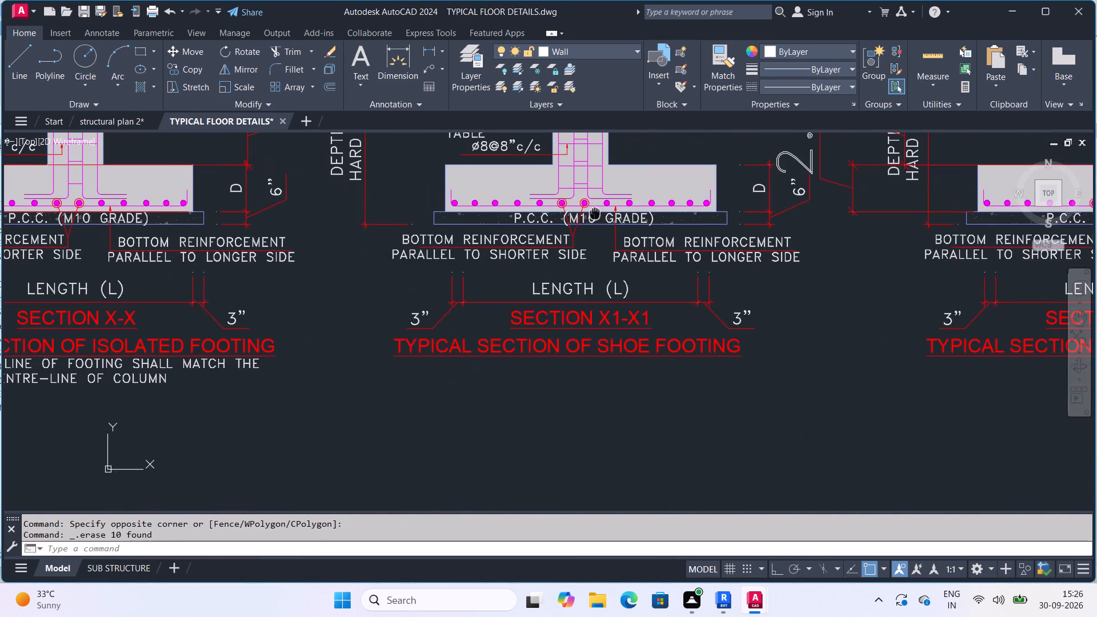
middle_click_drag(595, 213, 594, 213)
scroll(640, 381, "up", 3)
middle_click_drag(589, 306, 627, 397)
scroll(597, 340, "down", 1)
scroll(626, 396, "down", 1)
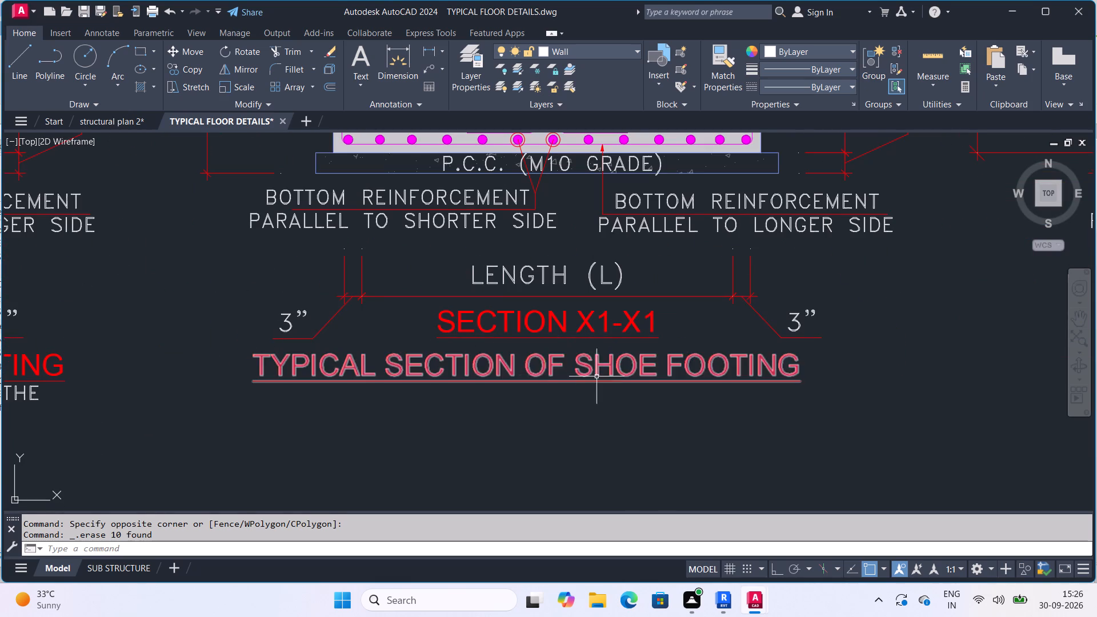
scroll(672, 346, "down", 2)
middle_click_drag(652, 351, 659, 382)
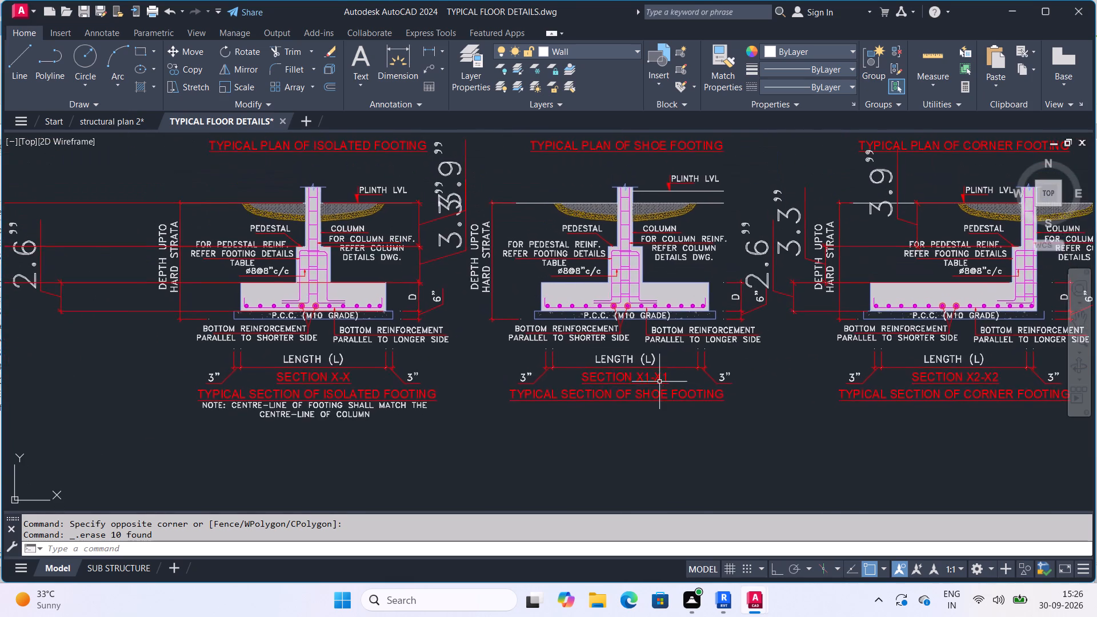
scroll(661, 399, "up", 3)
middle_click_drag(652, 349, 656, 416)
scroll(642, 317, "down", 3)
scroll(588, 278, "up", 1)
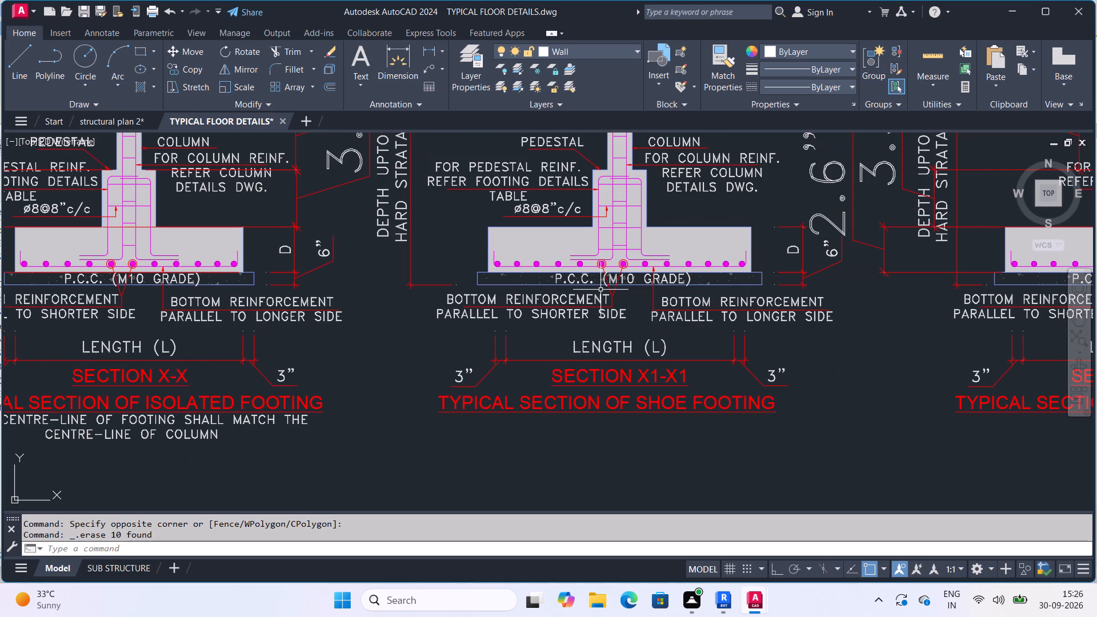
middle_click_drag(608, 293, 638, 291)
scroll(622, 293, "down", 1)
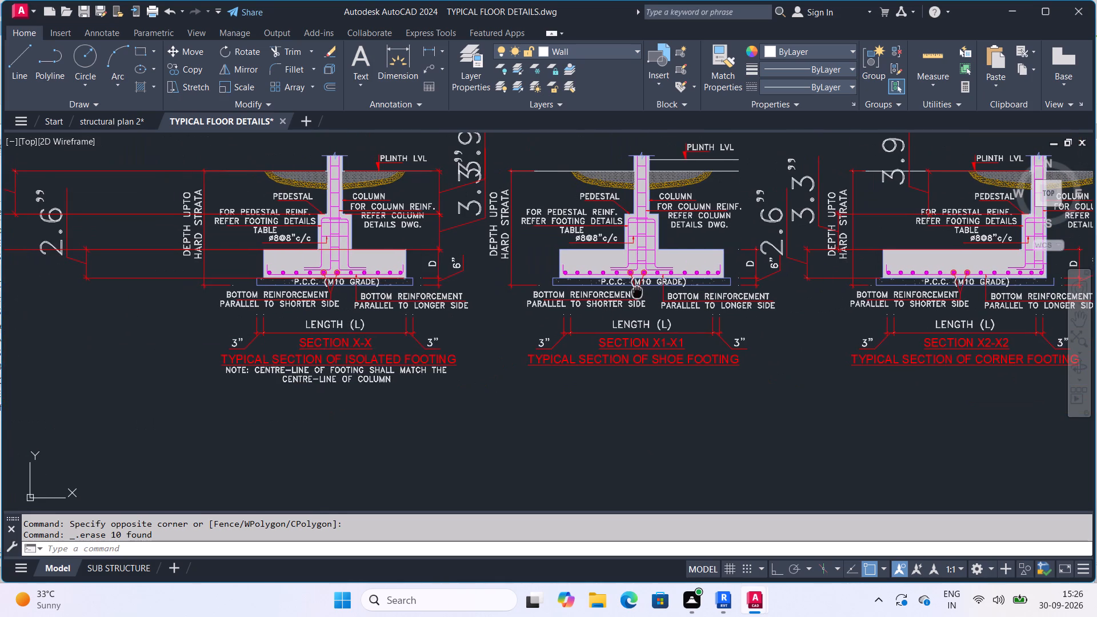
middle_click_drag(638, 291, 639, 292)
scroll(627, 301, "up", 1)
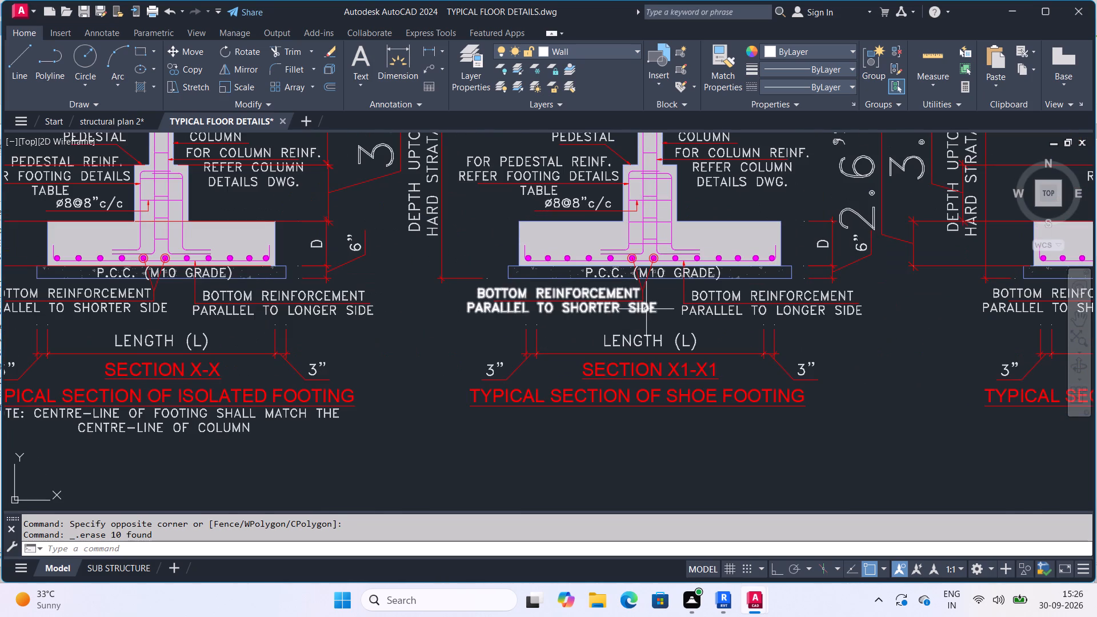
Select the shoe footing section's "BOTTOM REINFORCEMENT PARALLEL TO SHORTER SIDE" note and examine it alongside the isolated and corner footing sections.
left_click(648, 309)
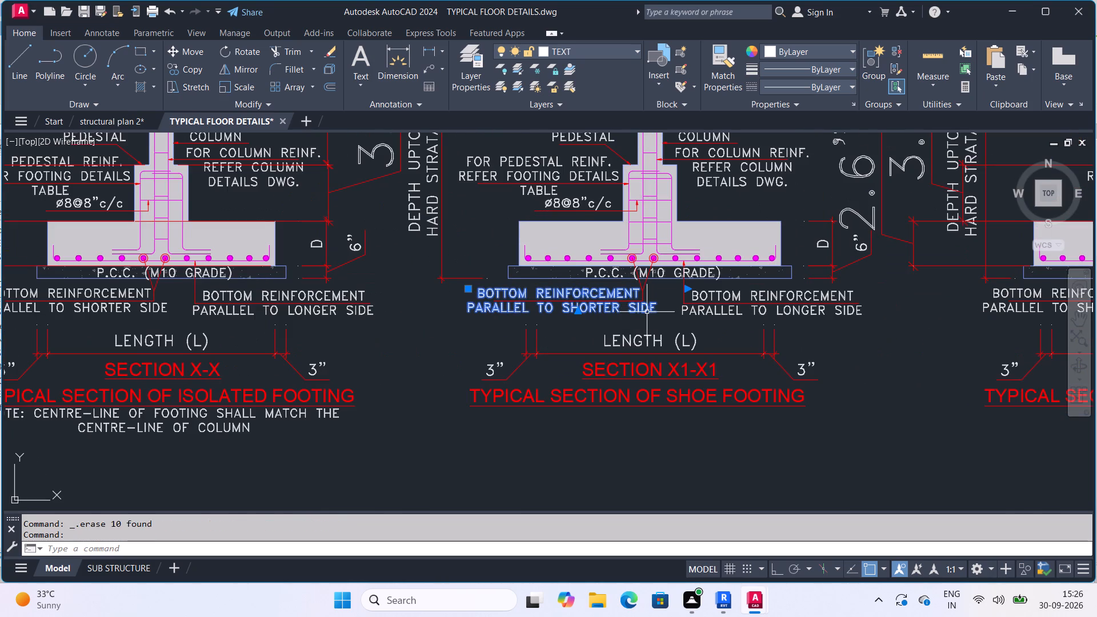
scroll(646, 312, "down", 2)
middle_click_drag(640, 300, 627, 323)
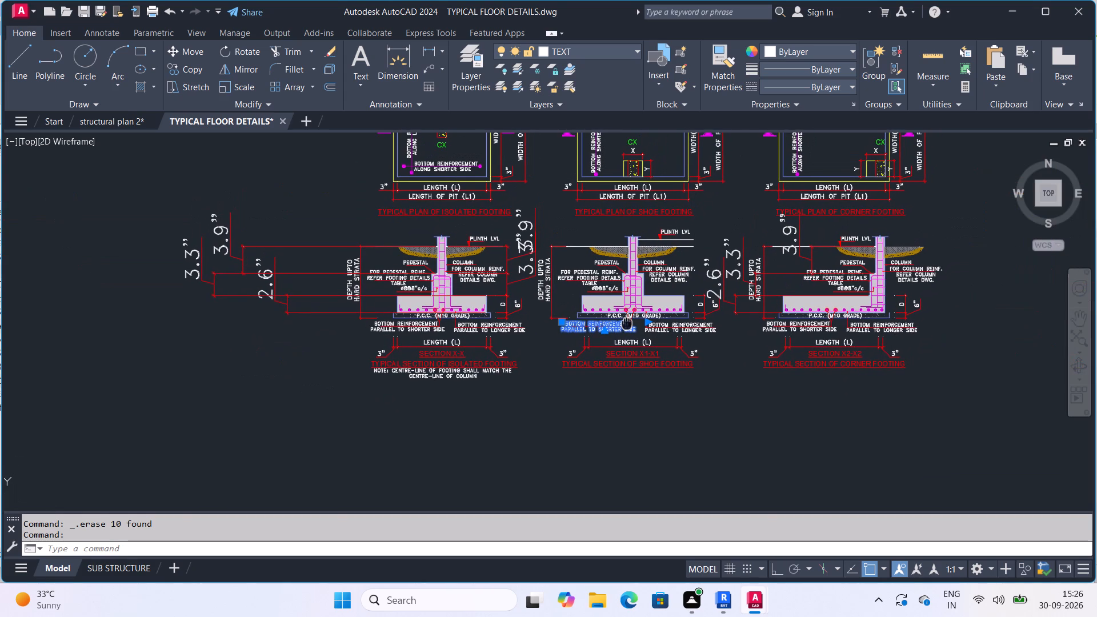
middle_click_drag(627, 323, 622, 324)
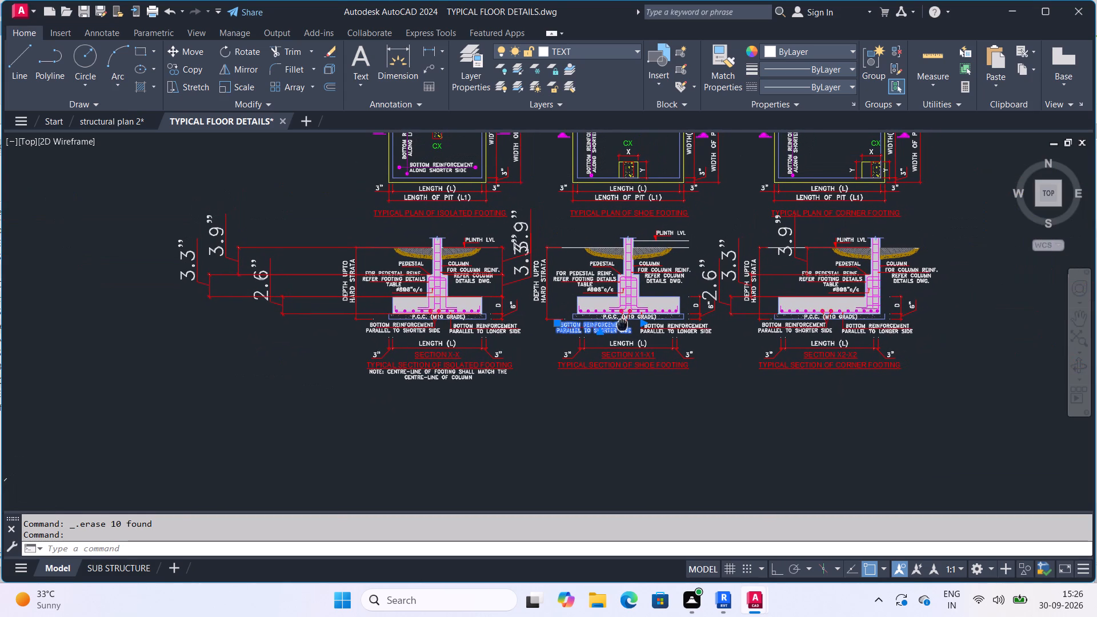
middle_click_drag(622, 324, 615, 327)
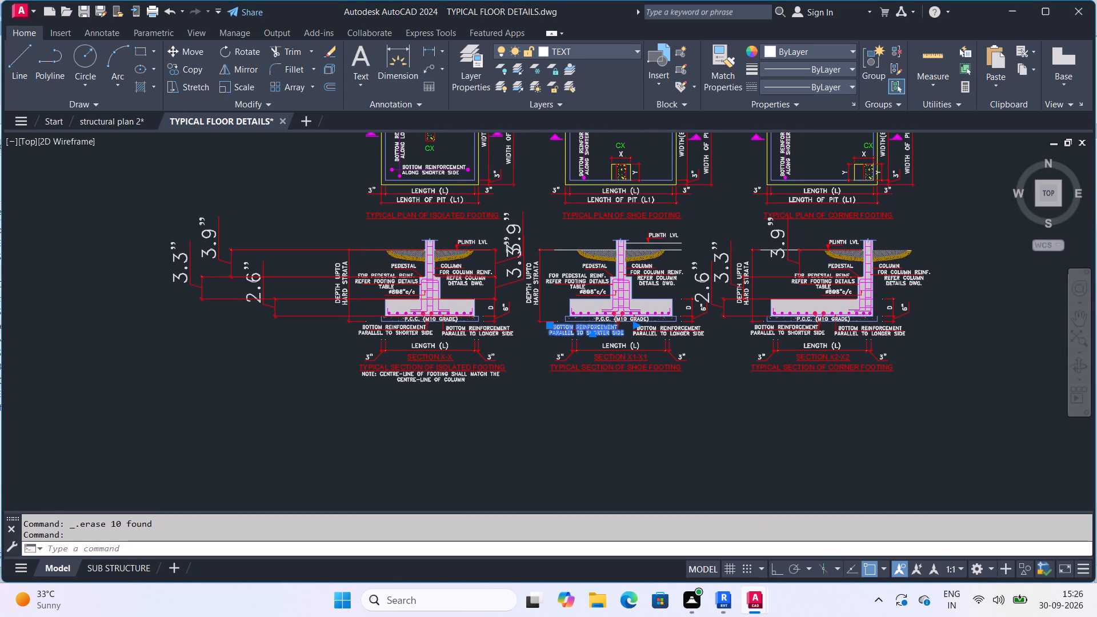
scroll(485, 211, "down", 2)
middle_click_drag(522, 182, 499, 259)
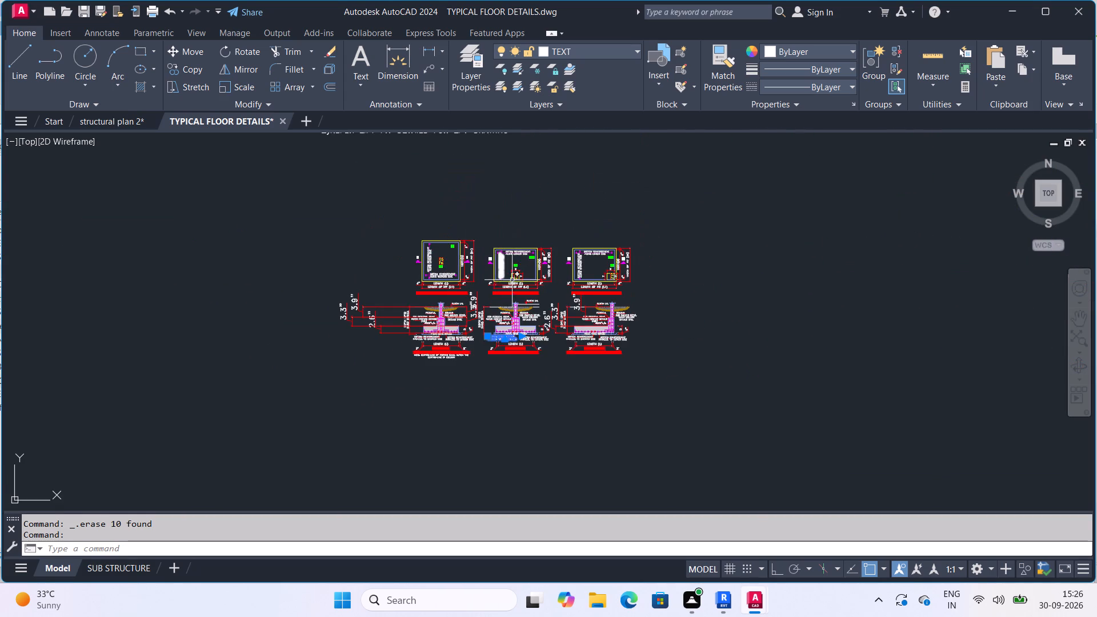
scroll(521, 317, "up", 2)
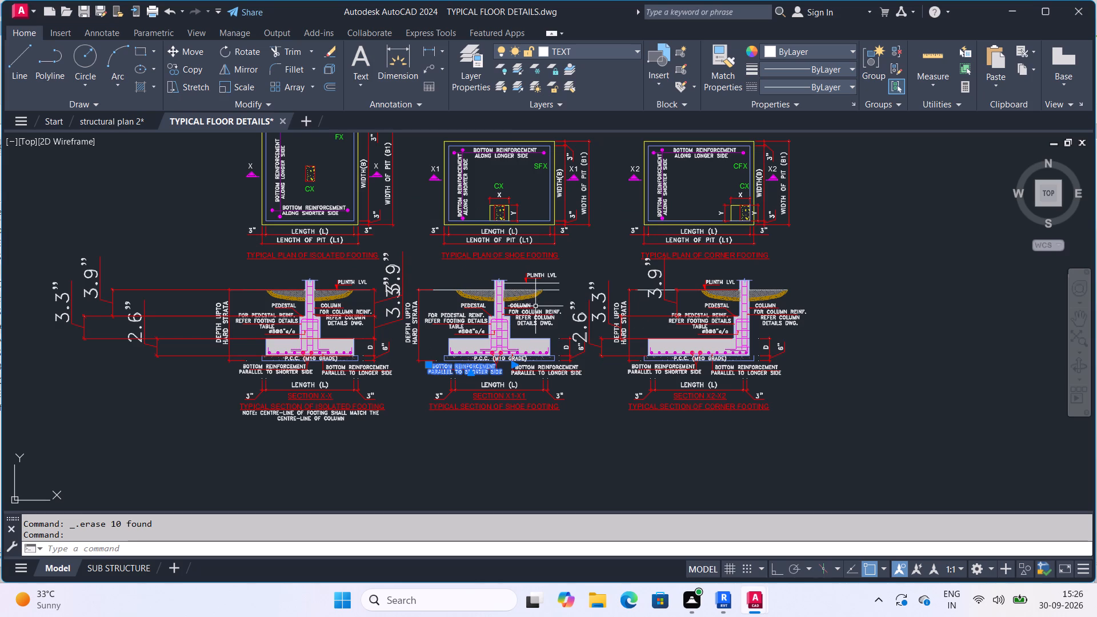
scroll(523, 386, "up", 2)
middle_click_drag(523, 375, 594, 262)
scroll(572, 282, "down", 1)
scroll(479, 359, "up", 2)
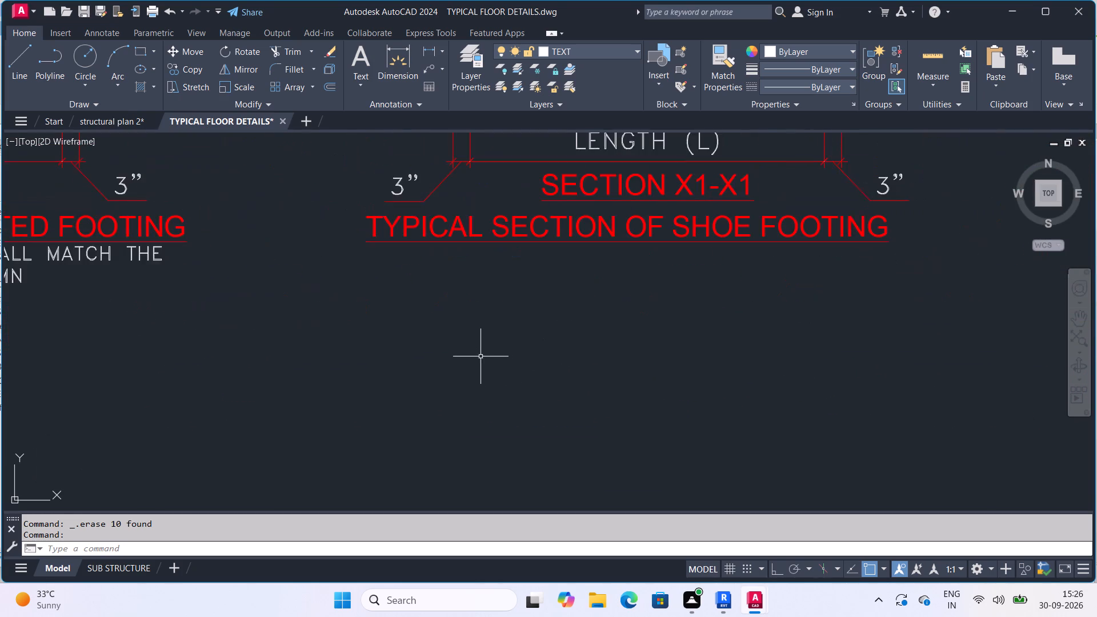
middle_click_drag(563, 307, 502, 435)
scroll(540, 354, "down", 2)
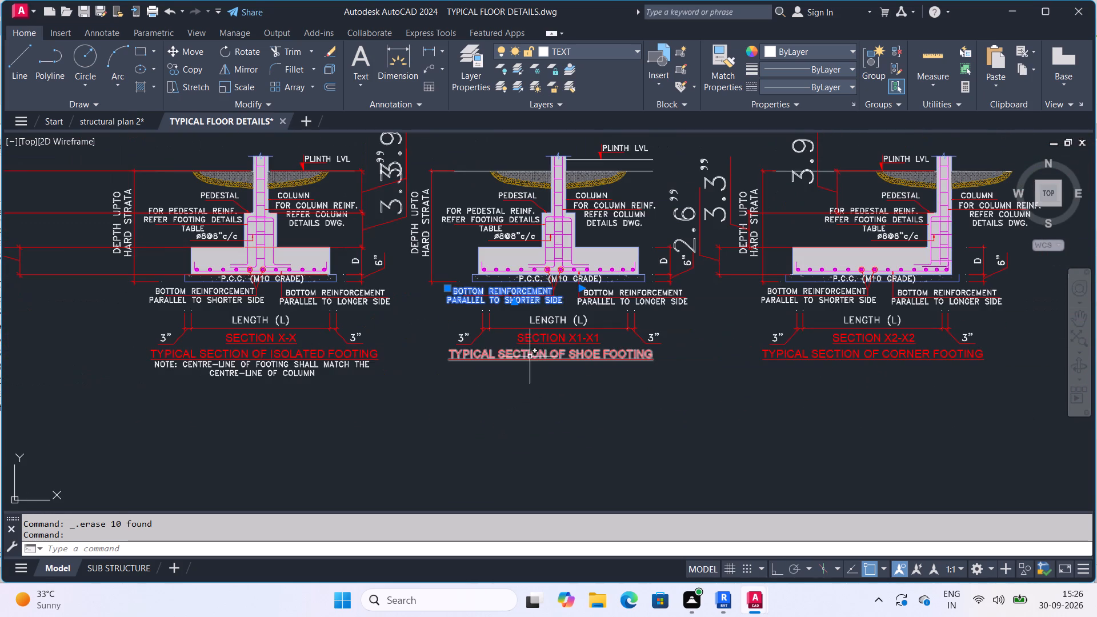
scroll(560, 265, "up", 2)
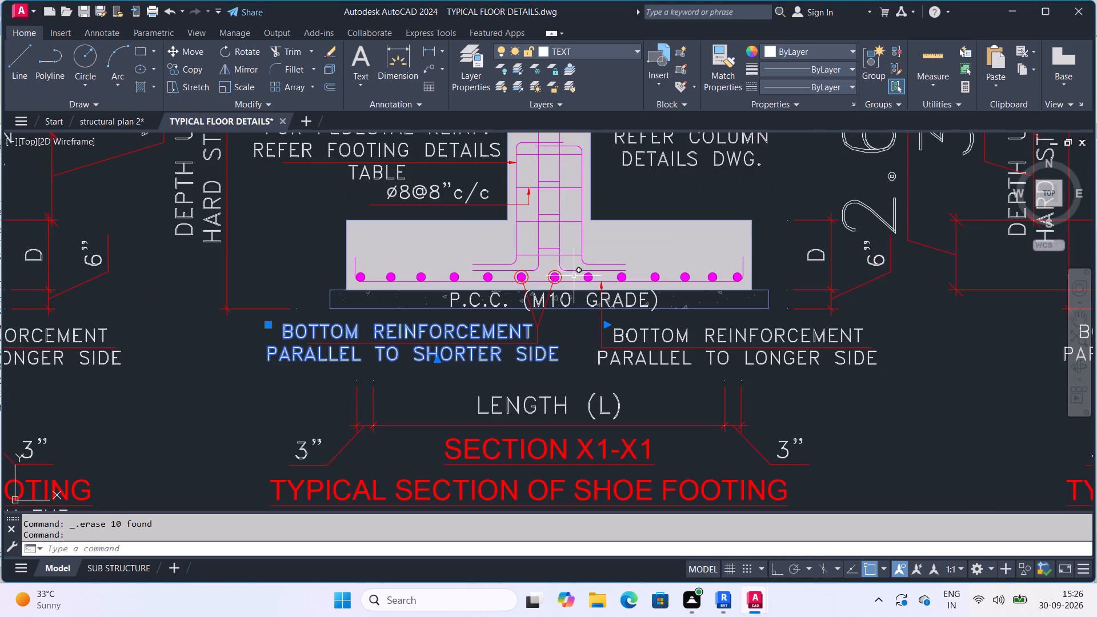
scroll(598, 259, "down", 2)
middle_click_drag(594, 261, 560, 365)
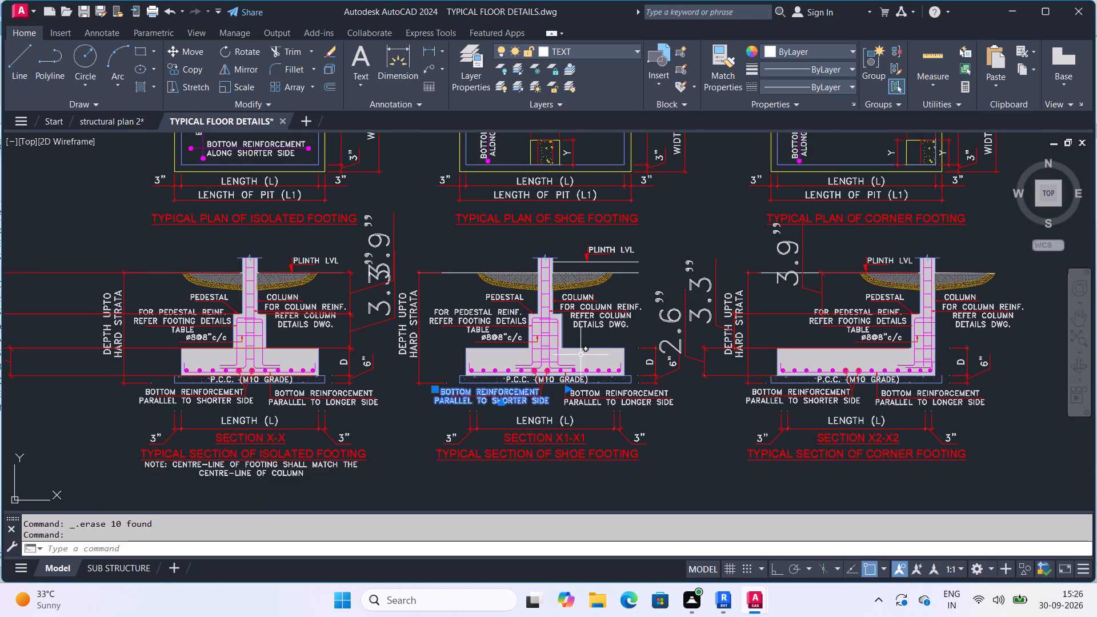
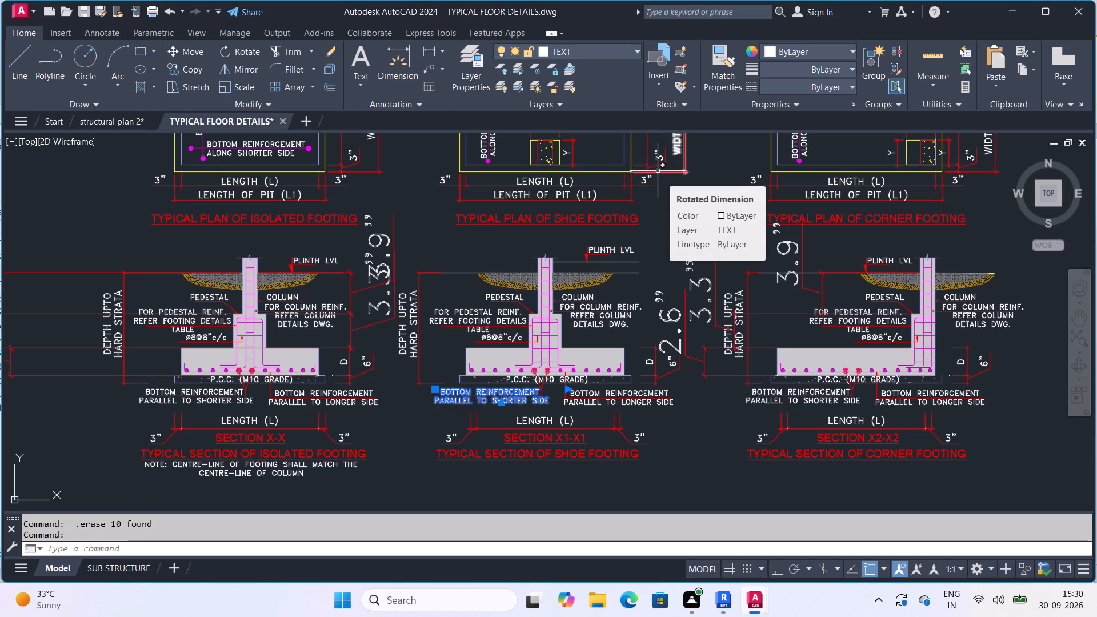
Examine the pedestal, column and bottom reinforcement in the typical section of shoe footing, and compare it with the isolated and corner footing sections.
scroll(548, 145, "down", 1)
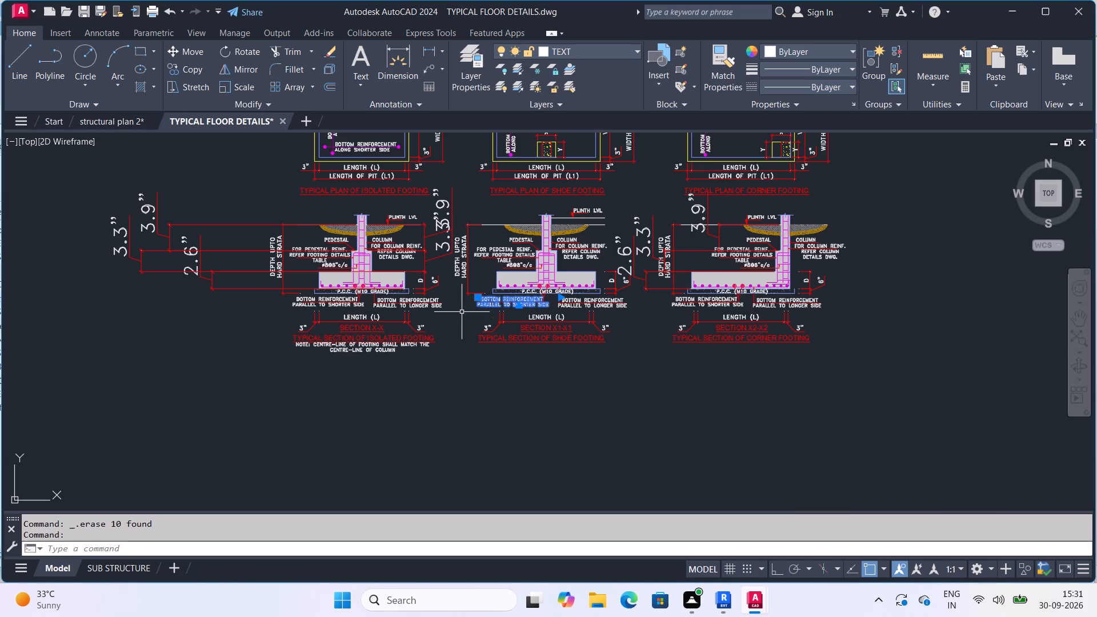
scroll(527, 230, "up", 2)
scroll(584, 337, "up", 3)
scroll(583, 354, "down", 3)
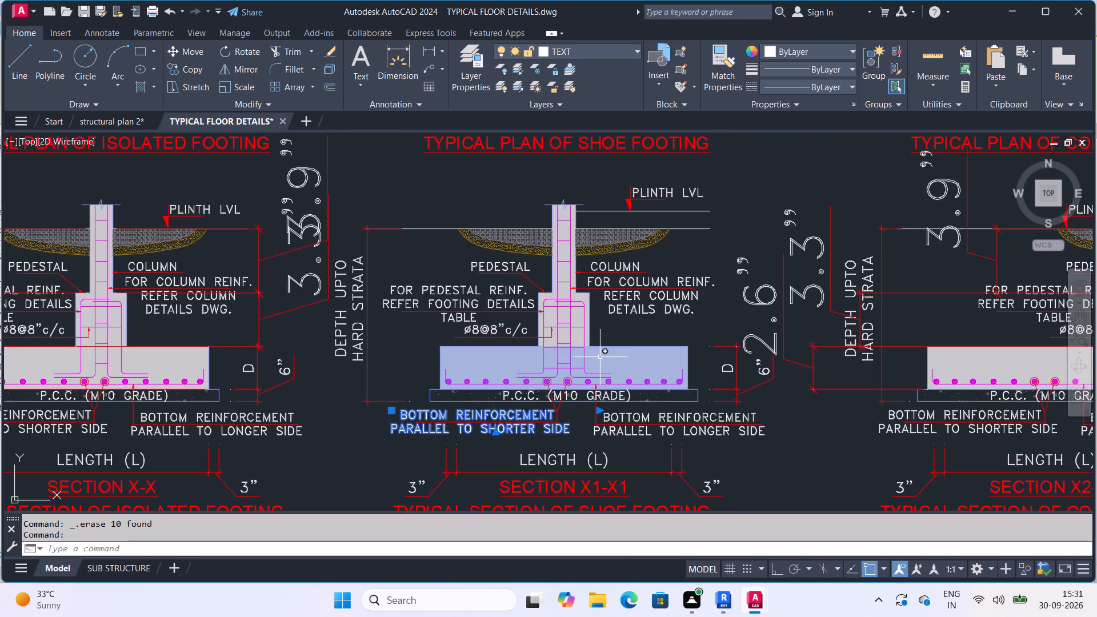
scroll(589, 308, "up", 3)
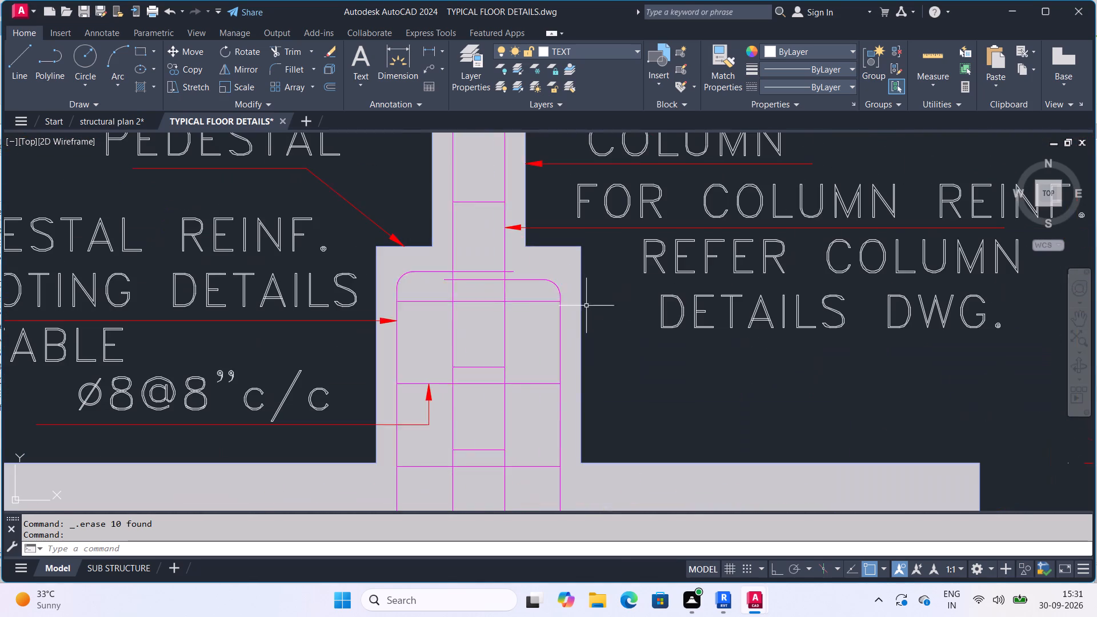
scroll(582, 253, "down", 3)
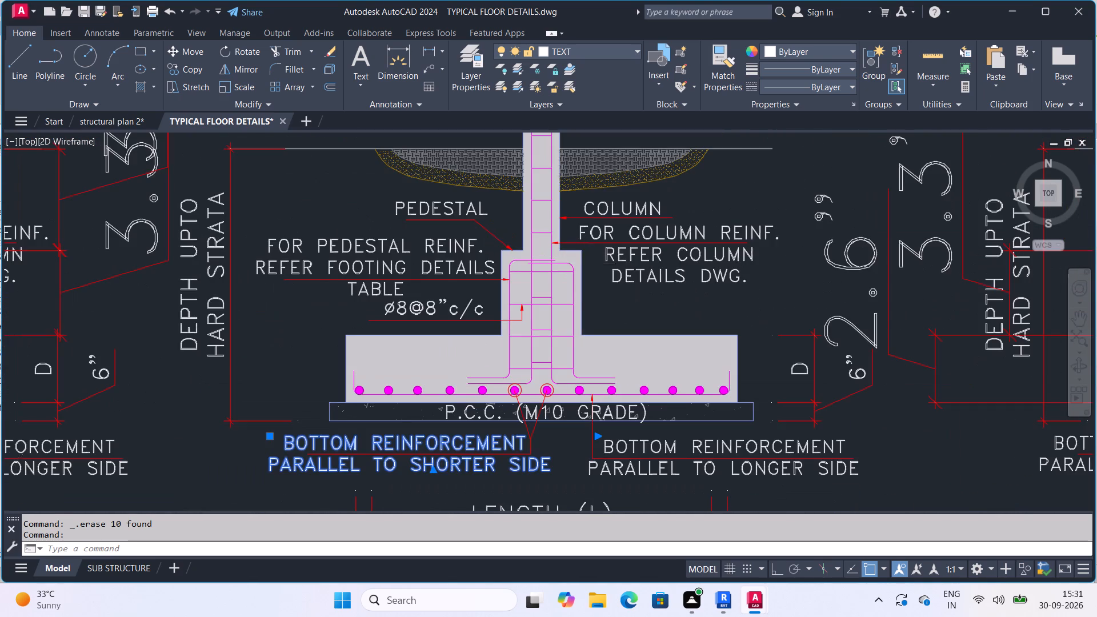
scroll(588, 265, "down", 1)
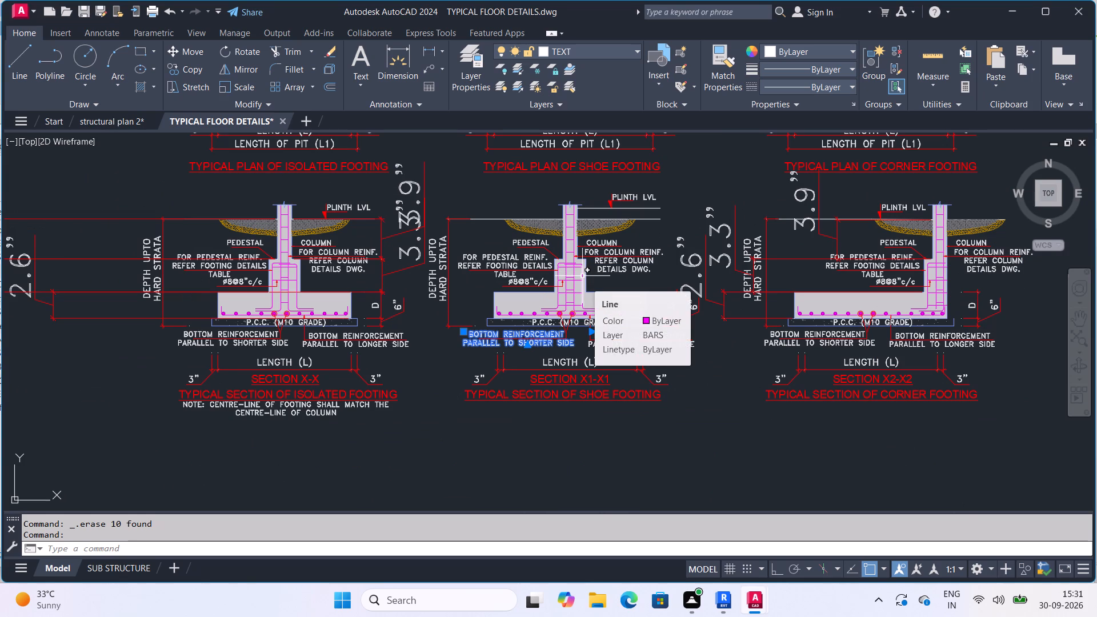
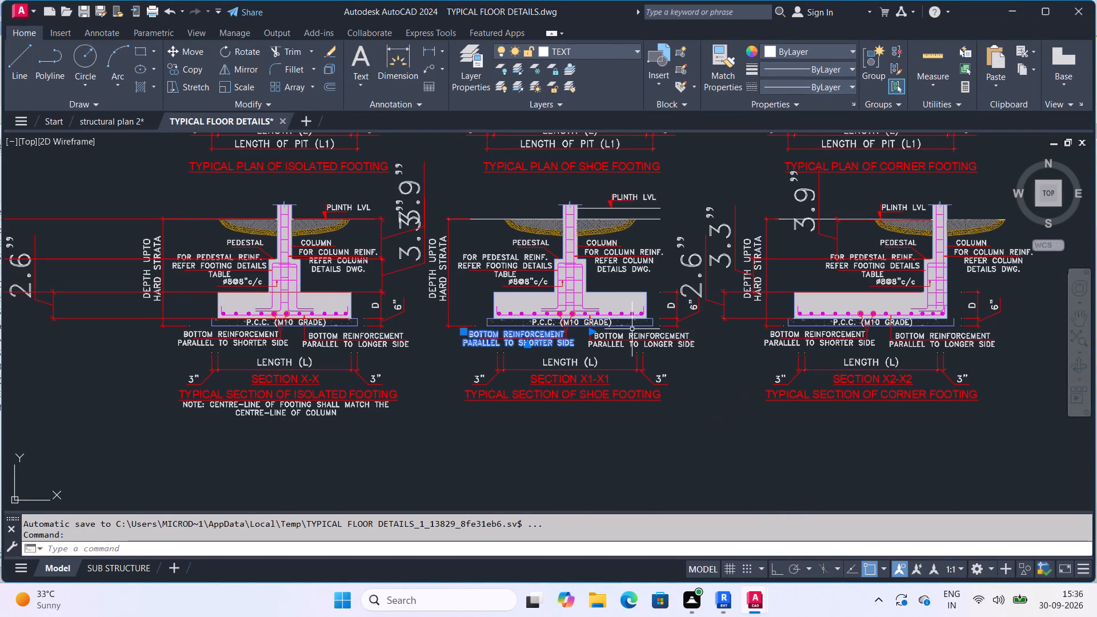
Examine the bottom reinforcement notes and leaders under section X1-X1 of the shoe footing, against the neighbouring corner footing section.
scroll(568, 291, "up", 3)
scroll(550, 368, "down", 3)
scroll(546, 381, "up", 3)
scroll(560, 378, "down", 1)
middle_click_drag(560, 378, 577, 343)
middle_click_drag(623, 397, 604, 279)
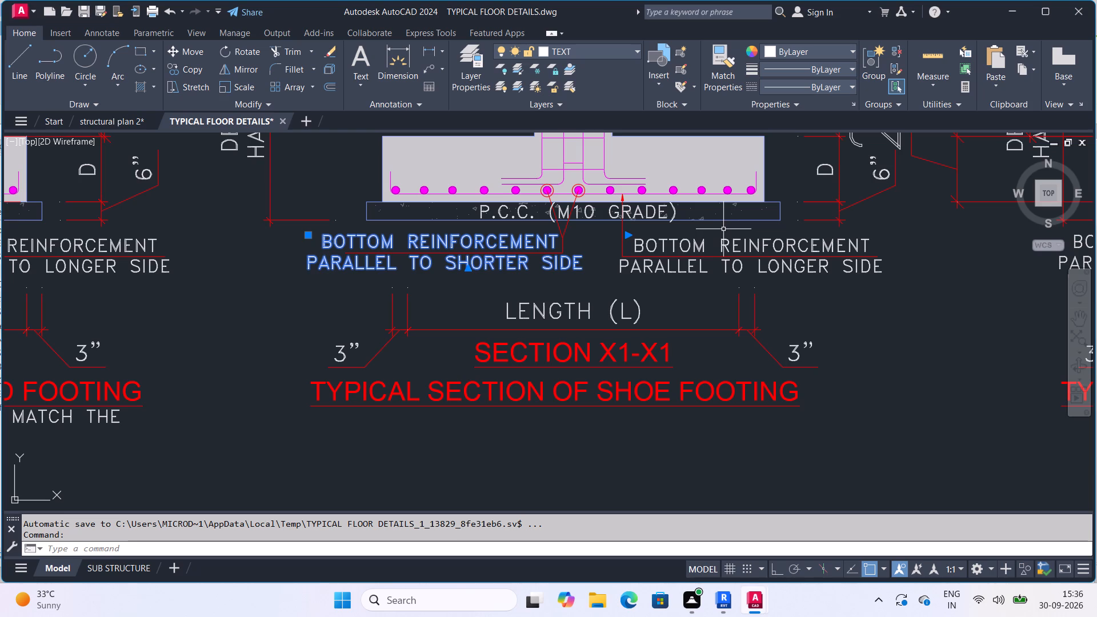
left_click_drag(705, 234, 627, 243)
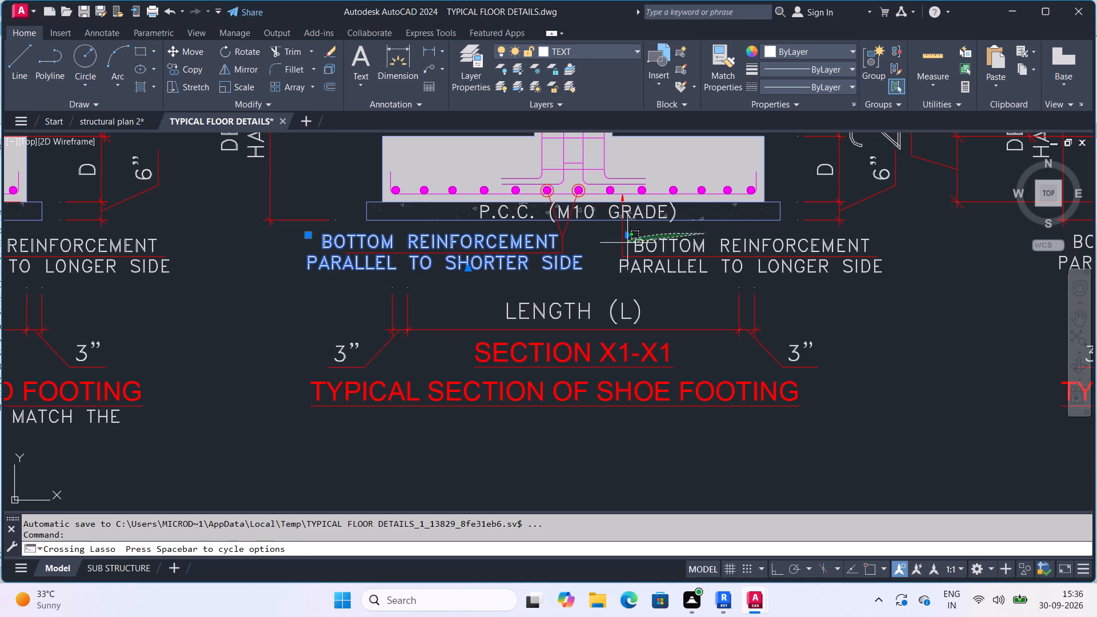
left_click_drag(627, 243, 676, 290)
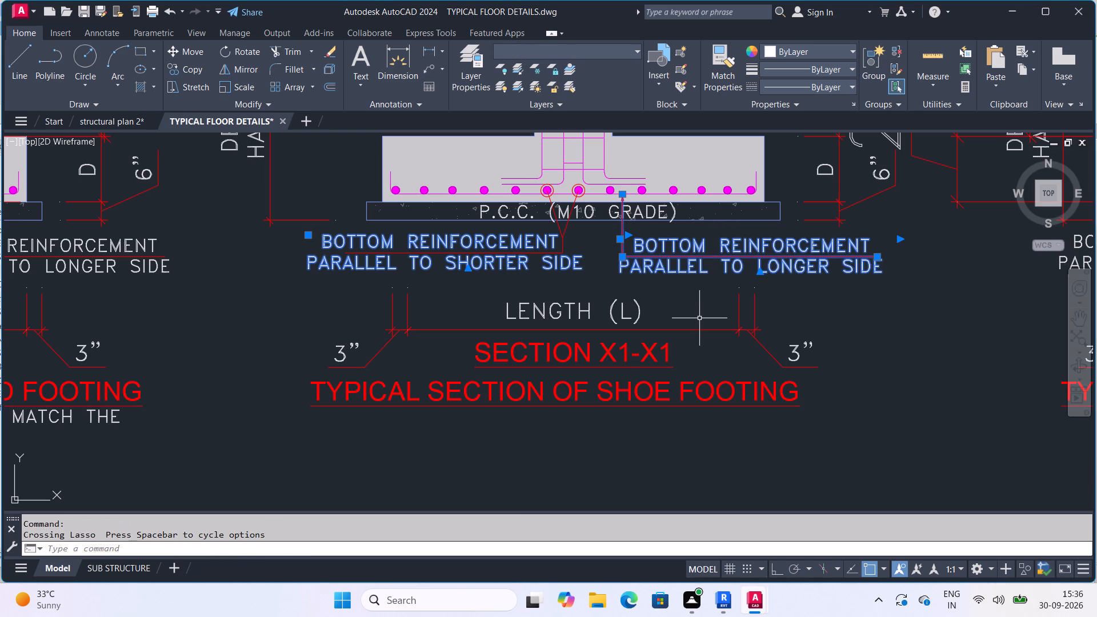
left_click(696, 282)
left_click(696, 281)
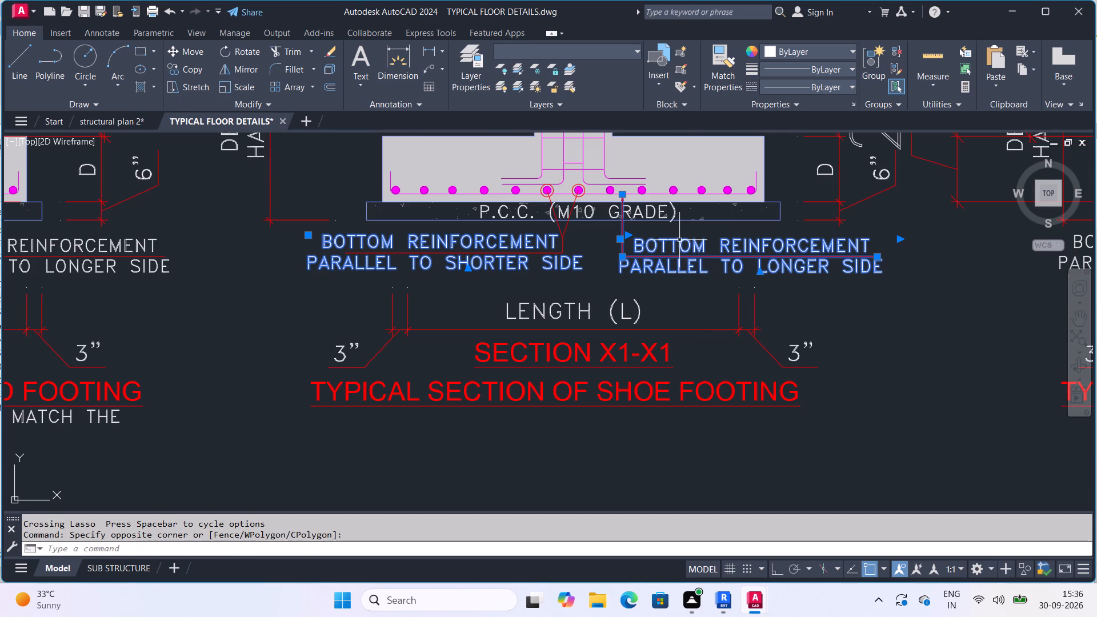
scroll(706, 293, "down", 1)
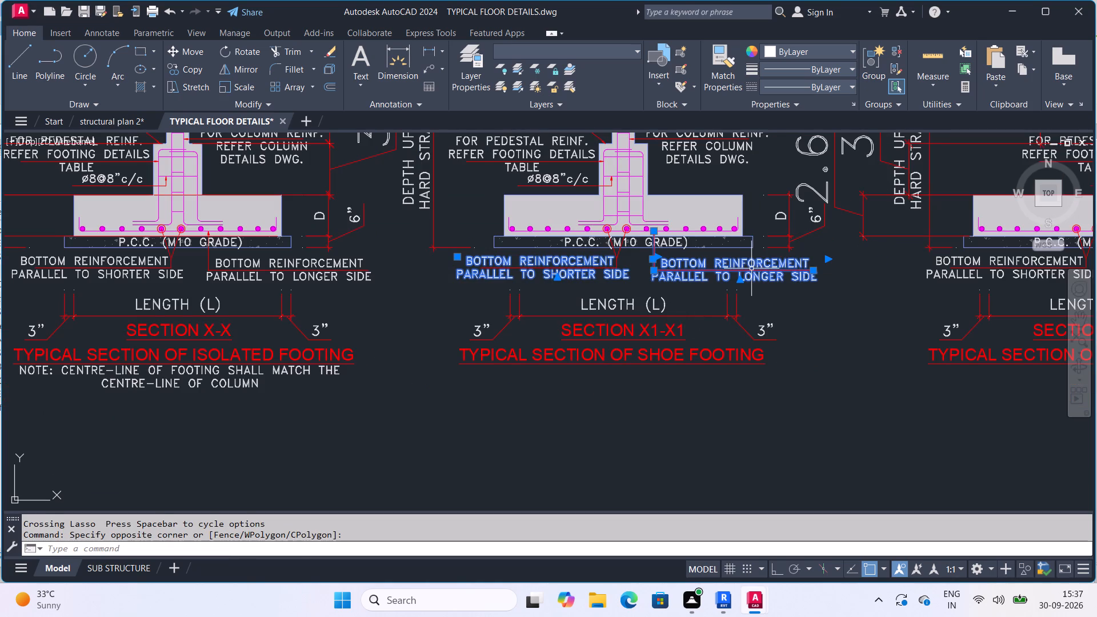
scroll(706, 279, "down", 1)
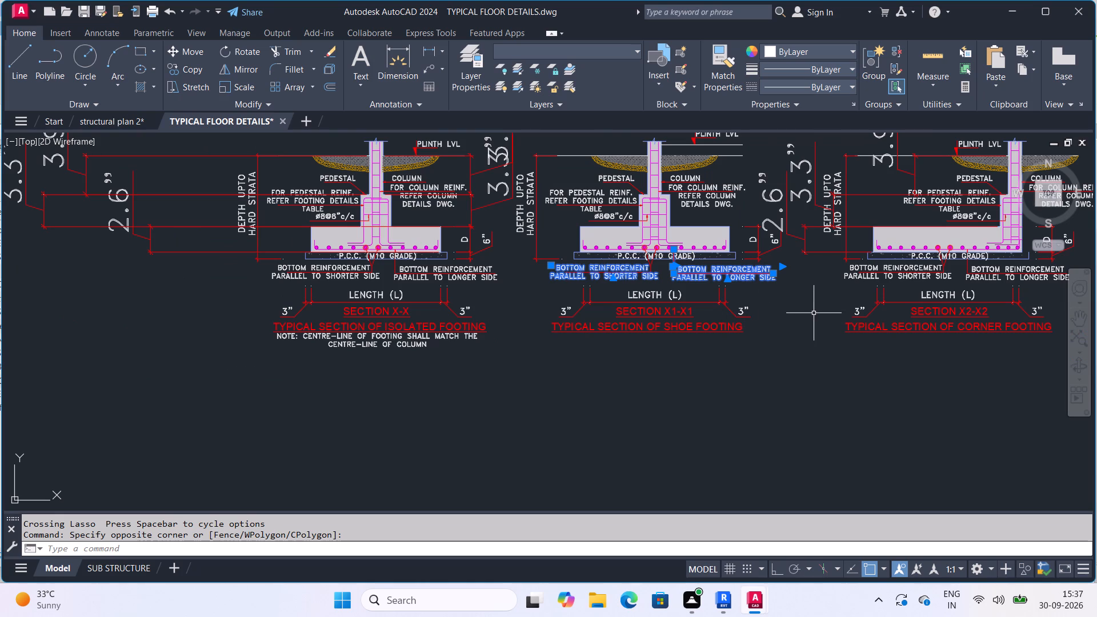
left_click_drag(880, 319, 875, 319)
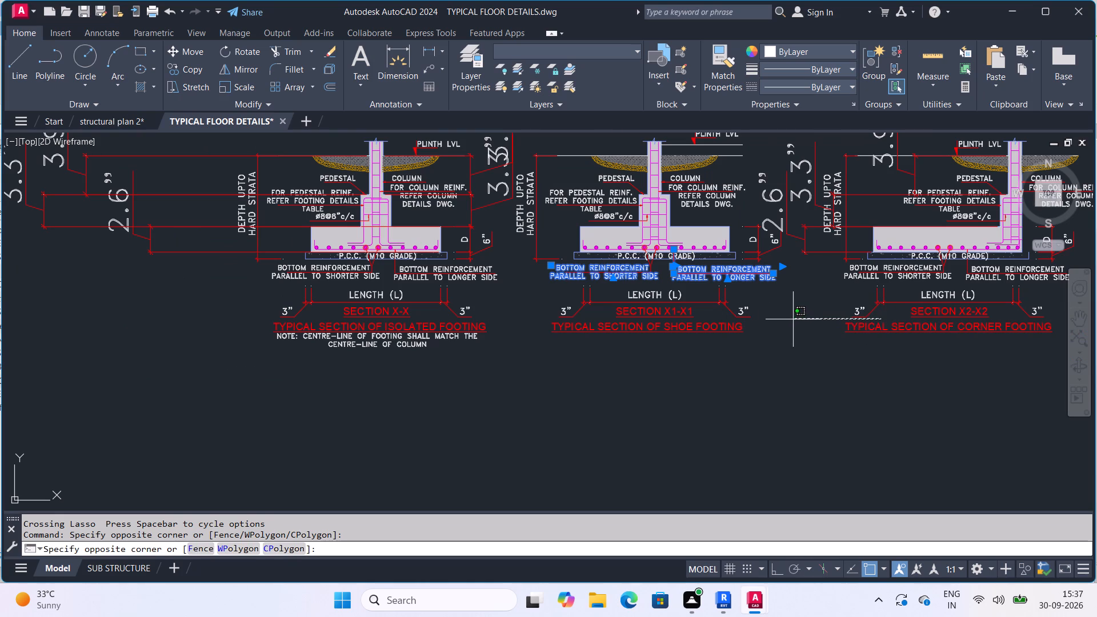
scroll(798, 320, "down", 3)
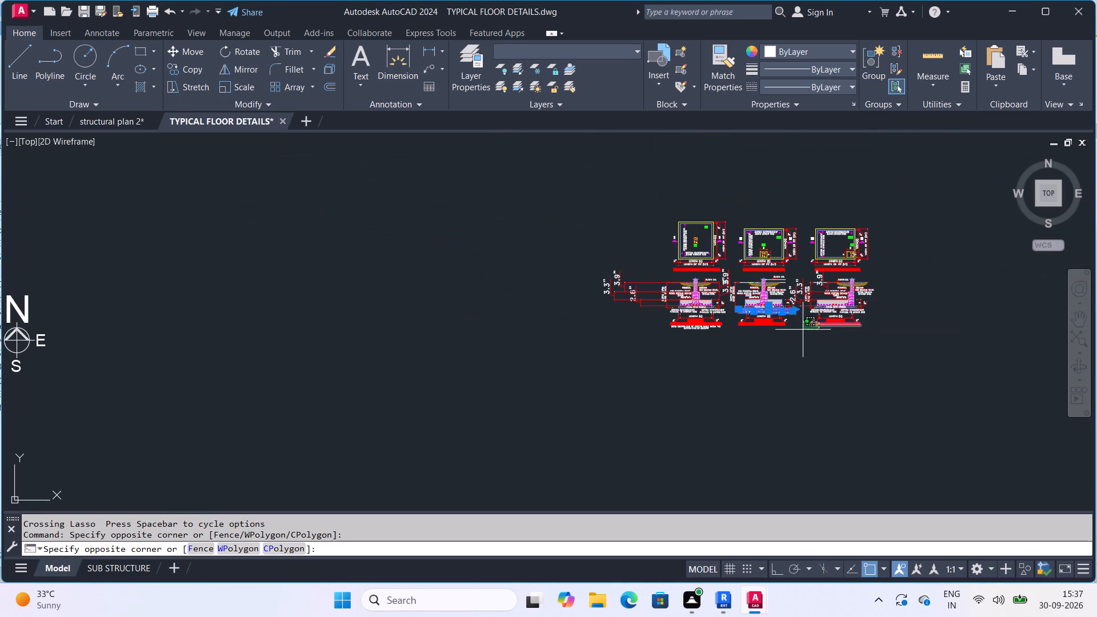
middle_click_drag(802, 328, 765, 335)
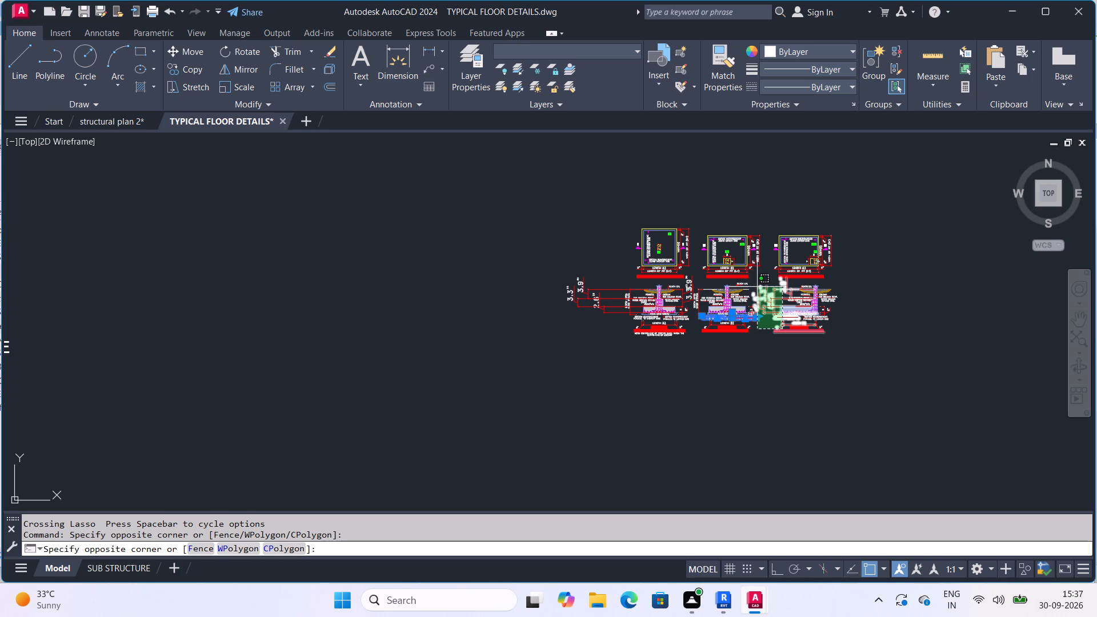
scroll(770, 301, "up", 5)
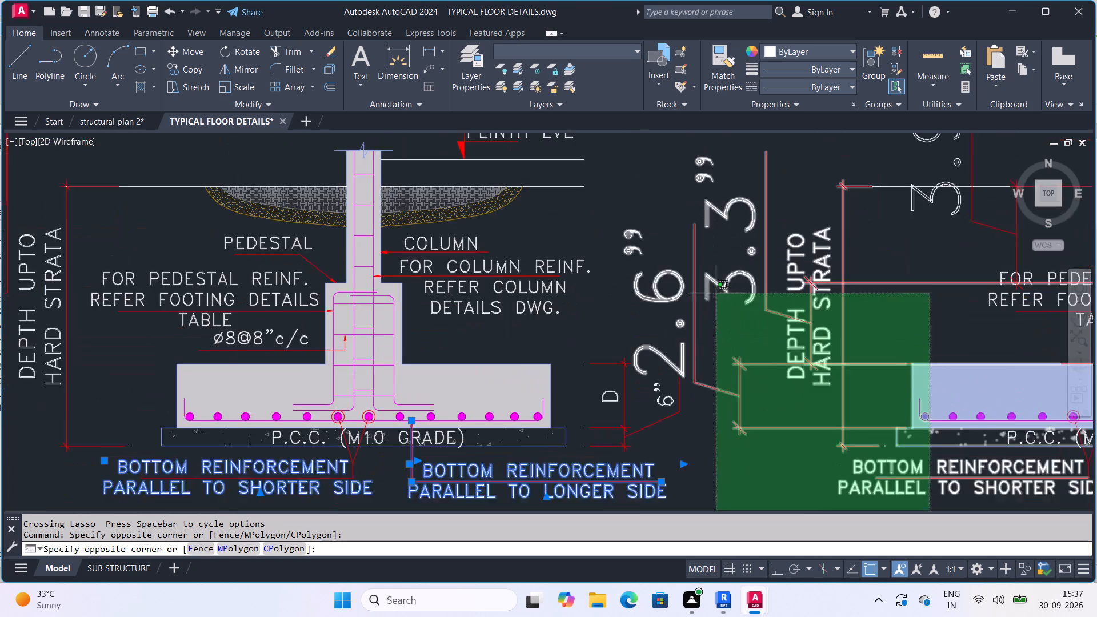
middle_click_drag(707, 297, 623, 320)
left_click_drag(642, 317, 813, 313)
key("Escape")
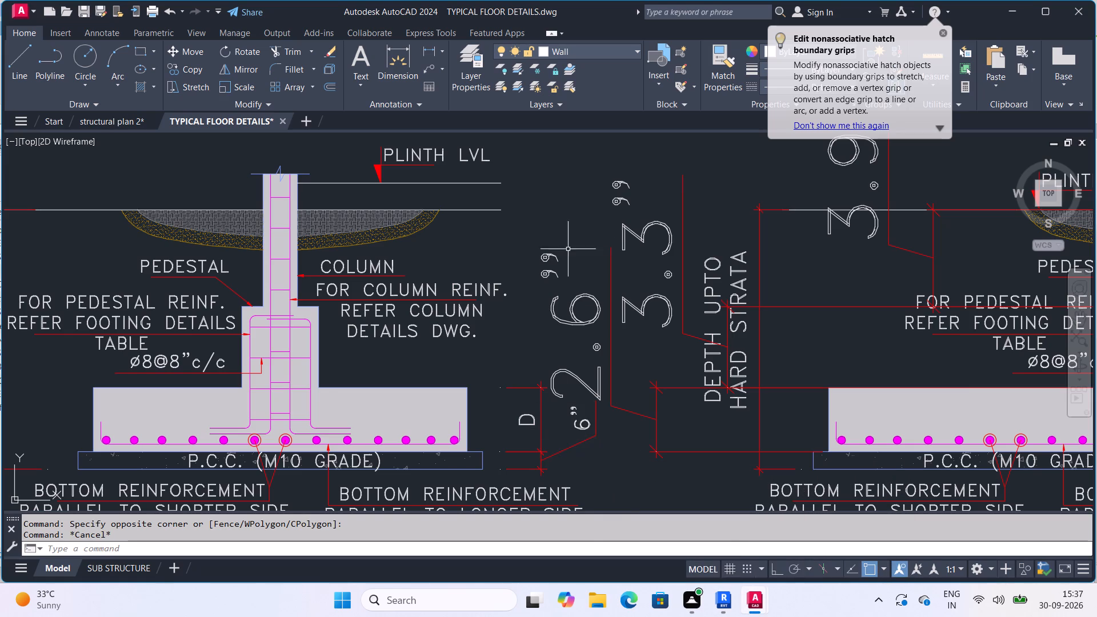
Examine the depth dimensions beside the typical section of isolated footing, from plinth level down to the P.C.C. bed.
scroll(551, 272, "down", 4)
middle_click_drag(506, 347, 746, 330)
scroll(668, 288, "up", 5)
middle_click_drag(572, 306, 992, 278)
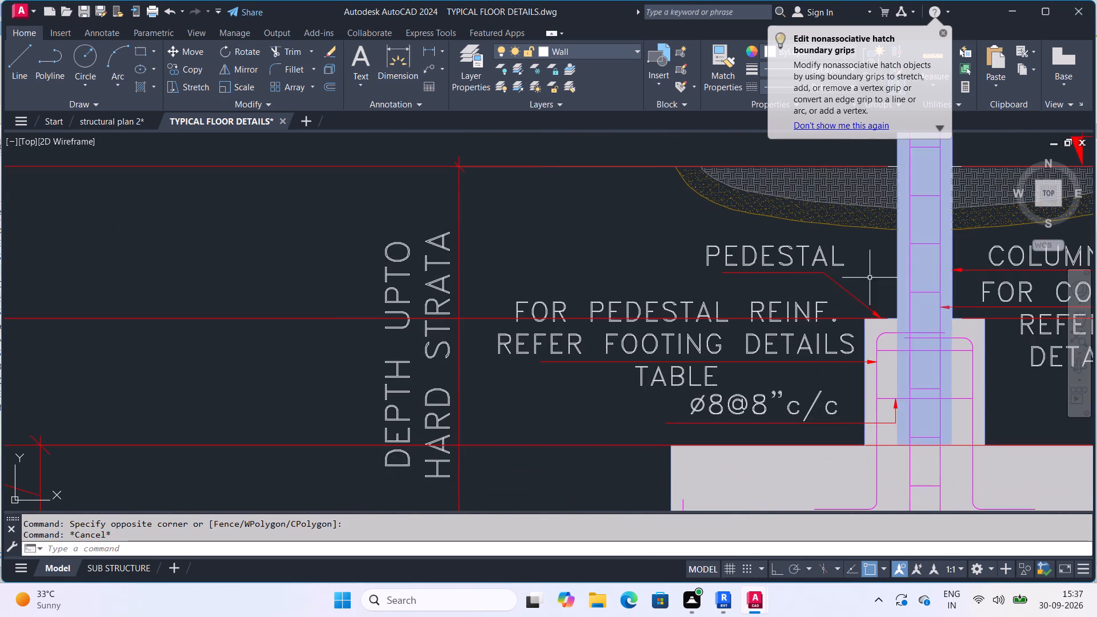
scroll(727, 306, "down", 4)
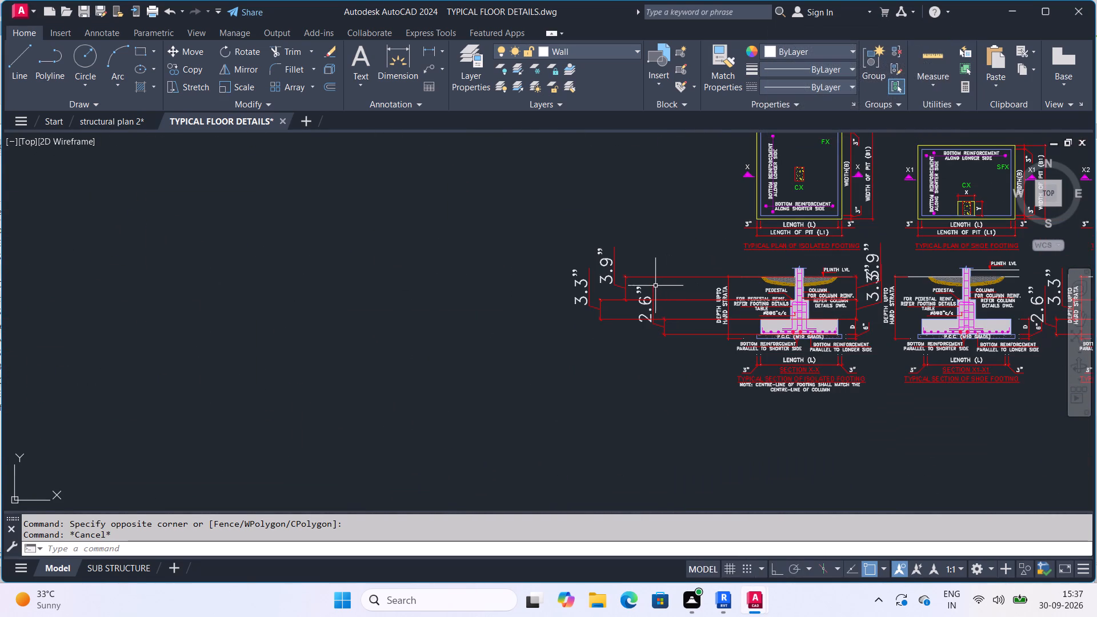
scroll(626, 293, "up", 3)
middle_click_drag(663, 295, 562, 271)
scroll(568, 274, "down", 1)
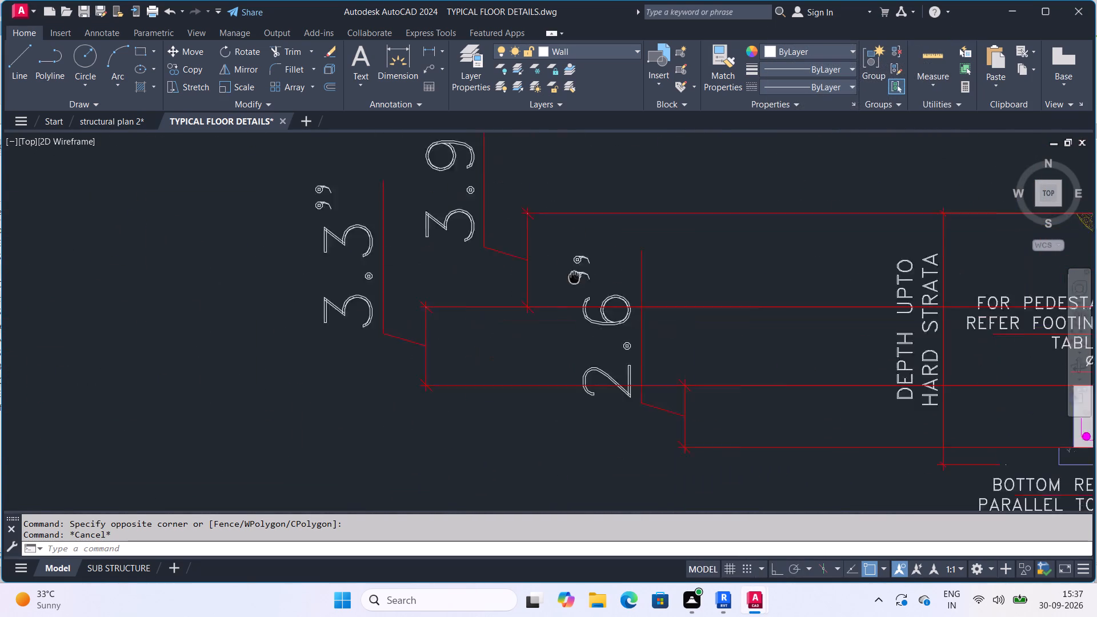
middle_click_drag(562, 271, 546, 263)
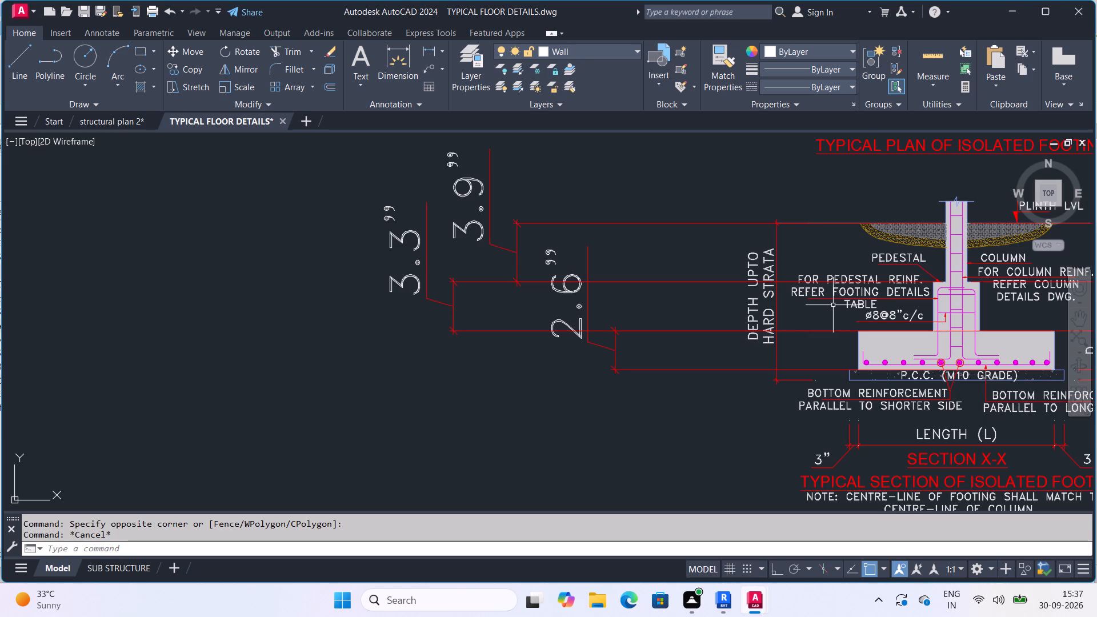
middle_click_drag(837, 292, 743, 306)
scroll(827, 298, "down", 1)
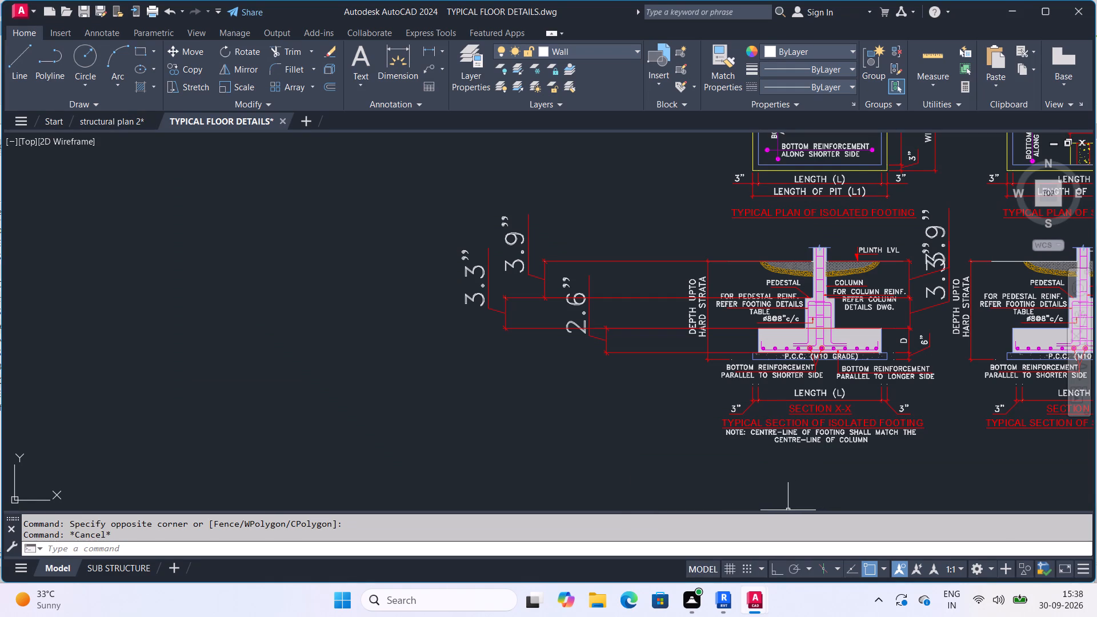
middle_click_drag(796, 508, 730, 494)
scroll(792, 505, "down", 2)
scroll(715, 427, "up", 3)
middle_click_drag(730, 434, 461, 426)
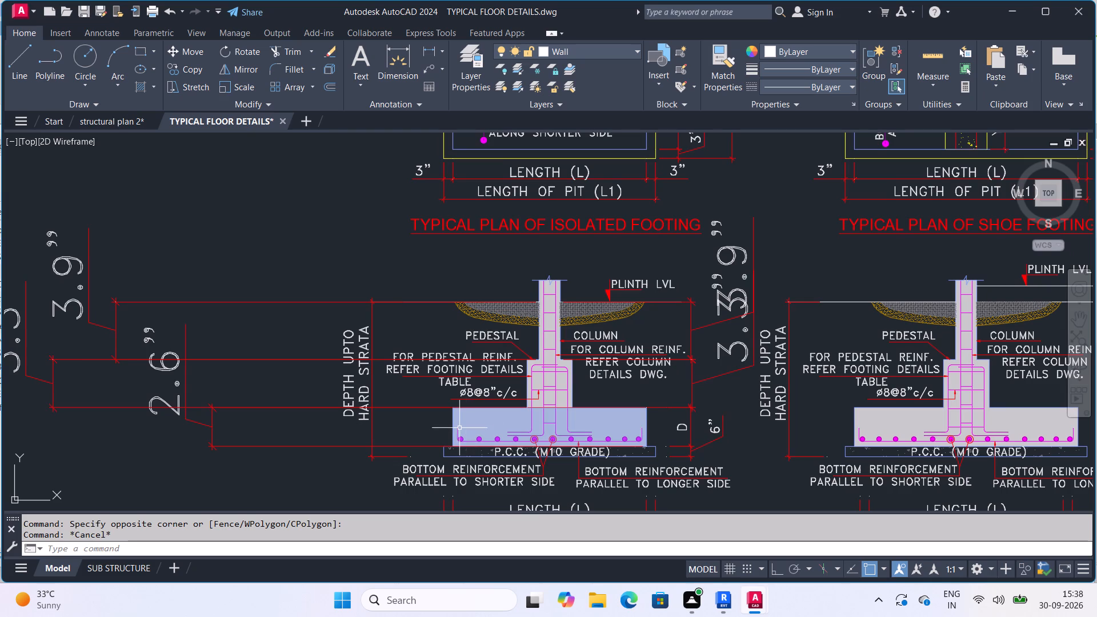
scroll(539, 263, "down", 4)
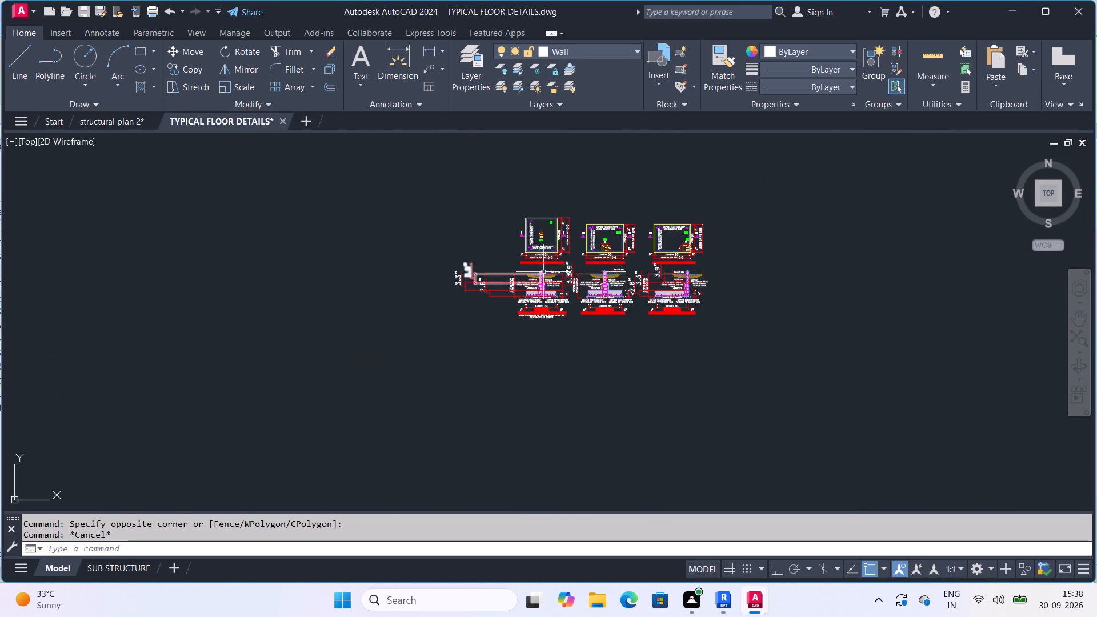
Examine the typical plan of shoe footing together with the column and pedestal of the section below it.
scroll(567, 262, "up", 4)
scroll(547, 265, "down", 1)
middle_click_drag(498, 272, 472, 271)
scroll(572, 306, "up", 3)
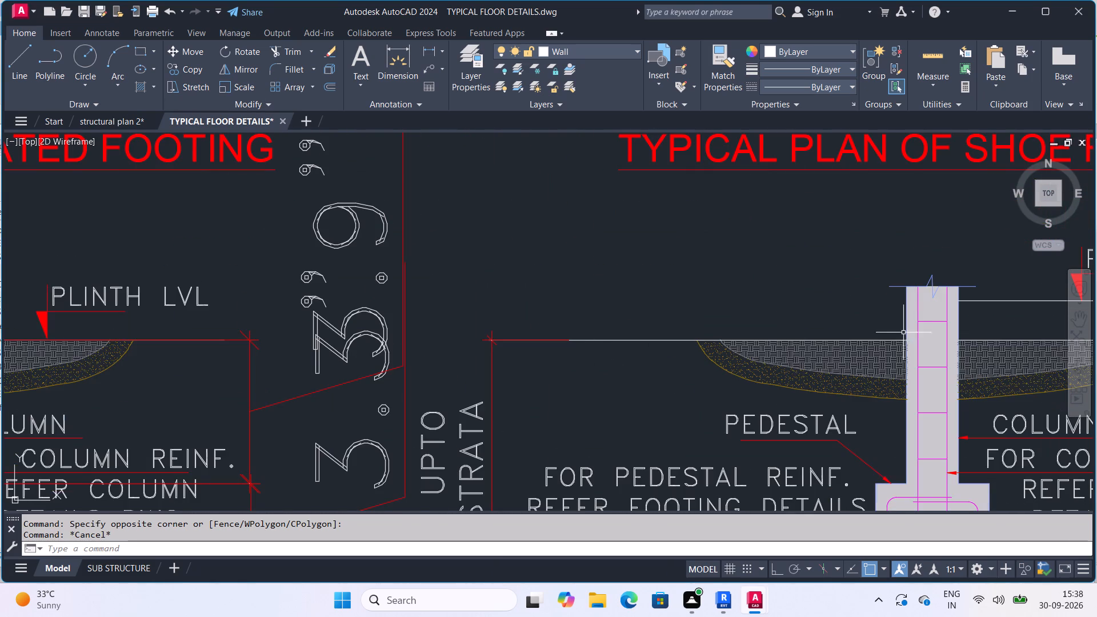
middle_click_drag(896, 326, 668, 386)
scroll(819, 356, "down", 1)
middle_click_drag(819, 302, 728, 377)
scroll(776, 348, "down", 1)
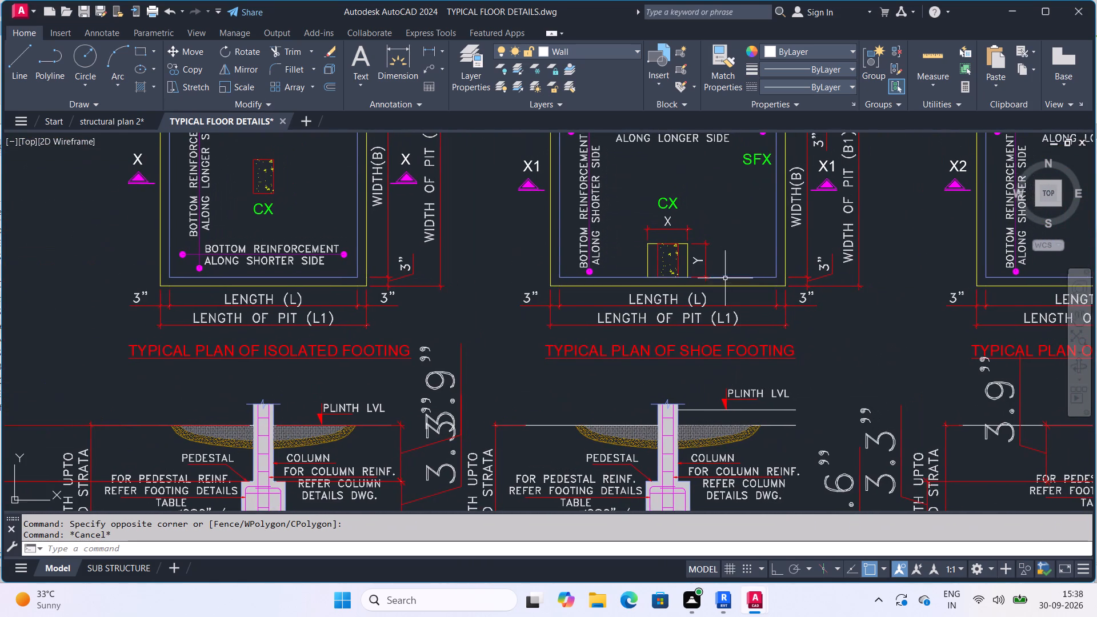
middle_click_drag(709, 262, 649, 403)
scroll(654, 391, "down", 1)
left_click_drag(649, 403, 647, 380)
scroll(576, 324, "up", 2)
scroll(810, 338, "up", 1)
scroll(800, 339, "down", 4)
scroll(662, 335, "down", 3)
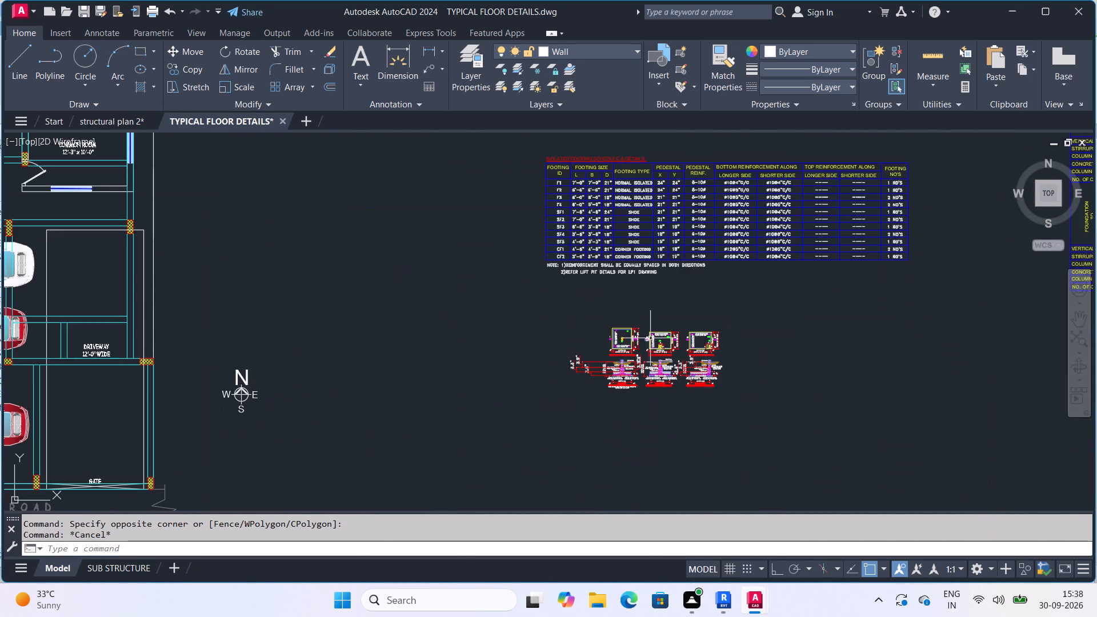
Examine the footing layout plan, including the shoe and corner footings CF2, SF3, SF4 and SF5 along the plot boundary.
scroll(663, 347, "down", 3)
scroll(584, 333, "down", 3)
left_click(584, 333)
scroll(647, 342, "up", 1)
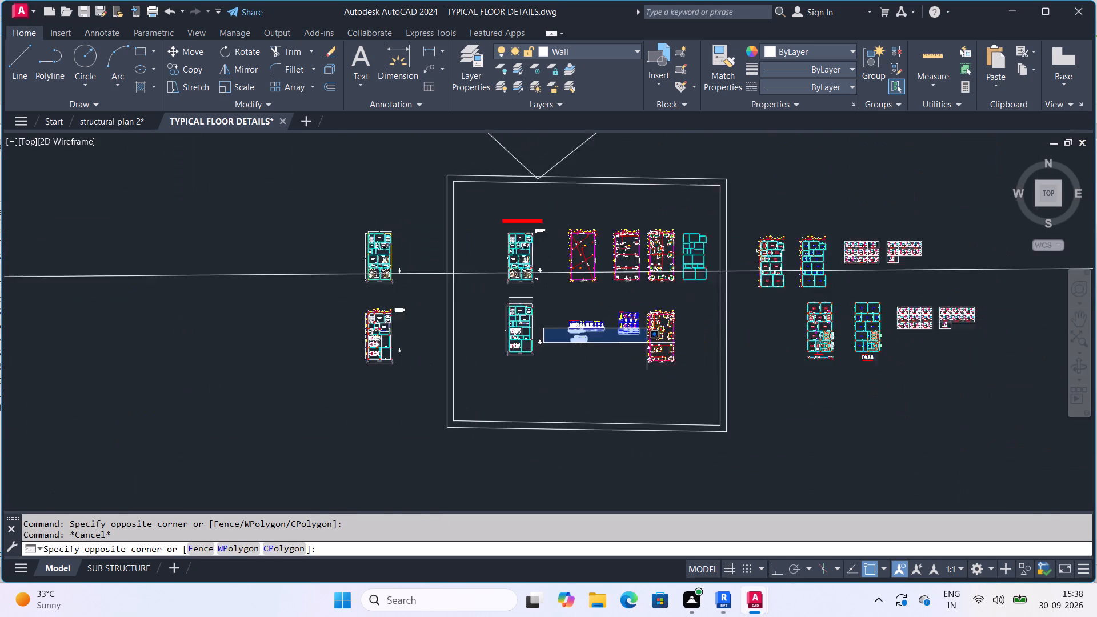
scroll(645, 343, "up", 1)
scroll(413, 338, "down", 1)
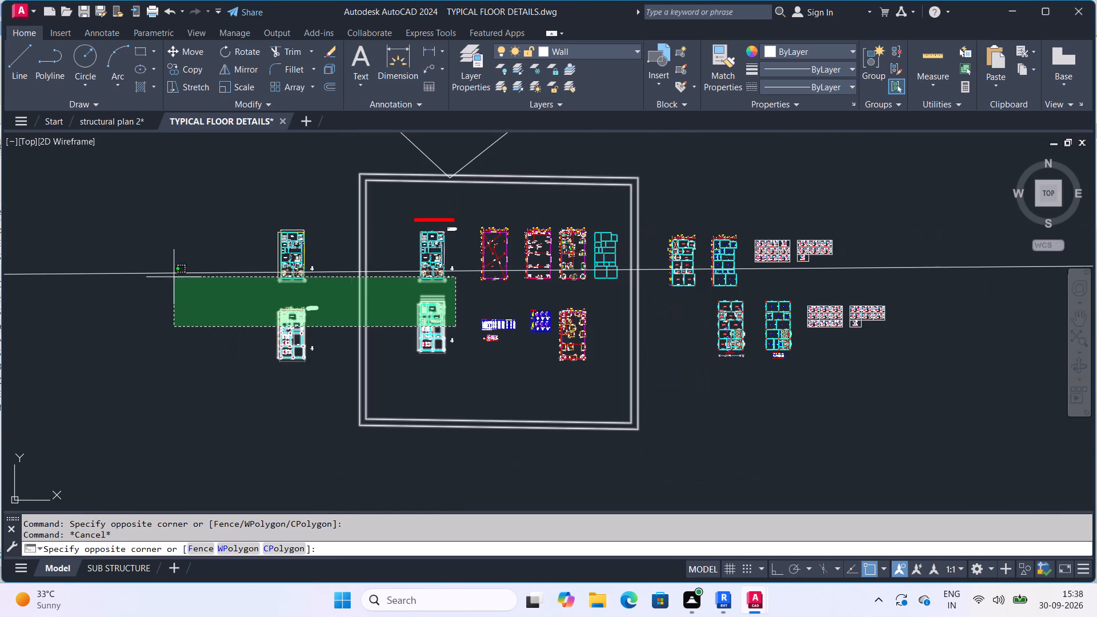
key("Escape")
middle_click_drag(478, 305, 493, 338)
scroll(493, 320, "up", 4)
middle_click_drag(516, 306, 493, 336)
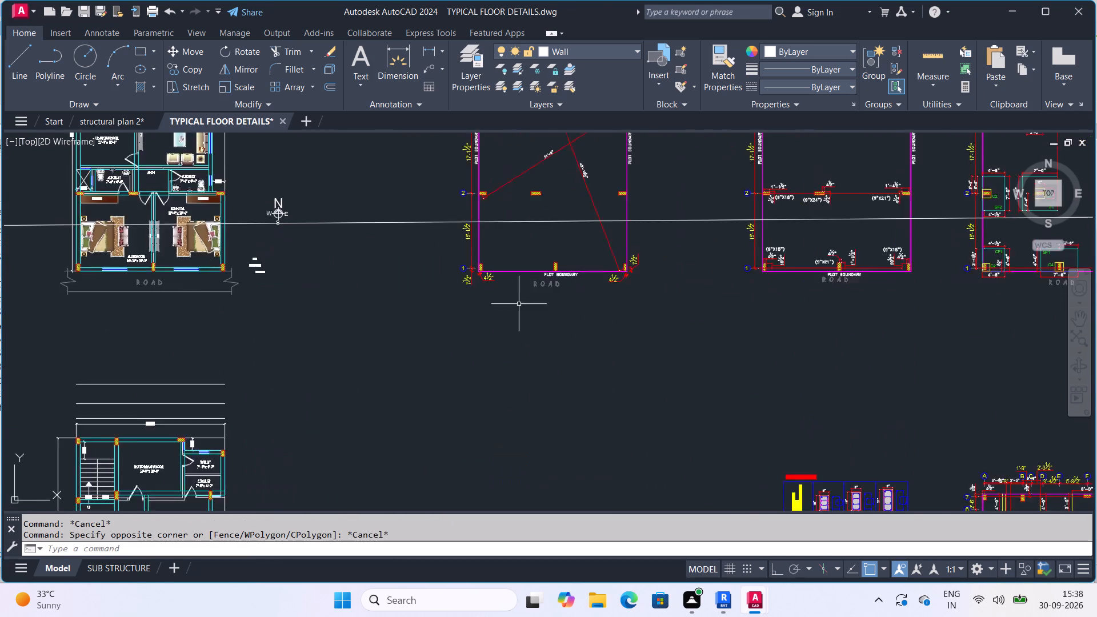
middle_click_drag(493, 336, 367, 454)
scroll(635, 303, "up", 3)
middle_click_drag(770, 316, 451, 409)
scroll(451, 411, "down", 1)
middle_click_drag(703, 265, 515, 394)
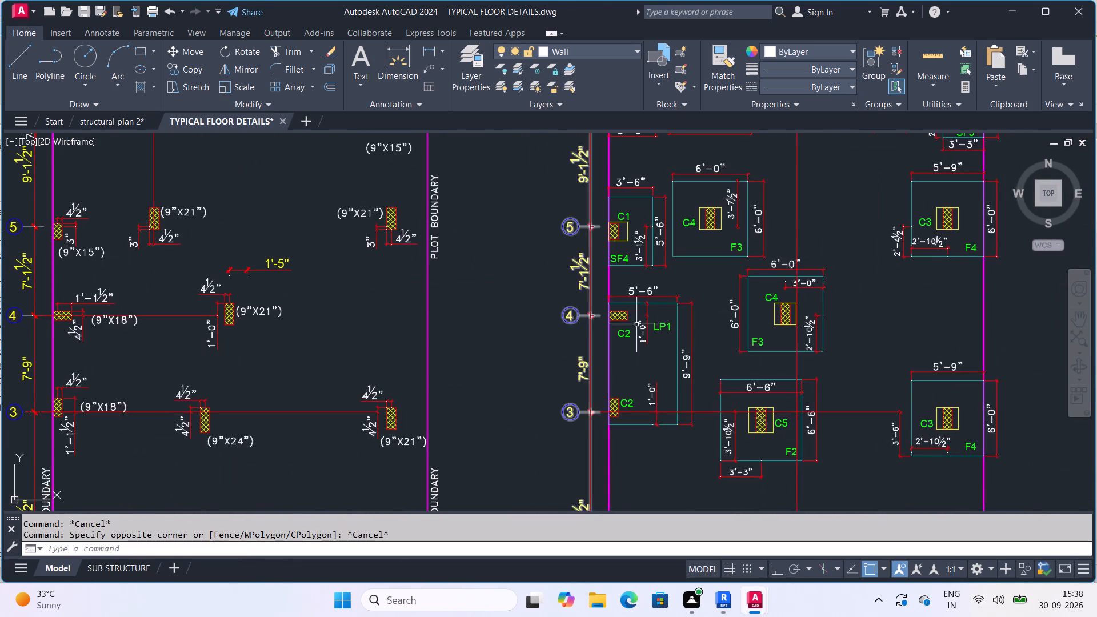
middle_click_drag(692, 271, 664, 319)
scroll(682, 287, "up", 1)
middle_click_drag(717, 279, 619, 389)
scroll(691, 298, "down", 1)
scroll(547, 222, "up", 2)
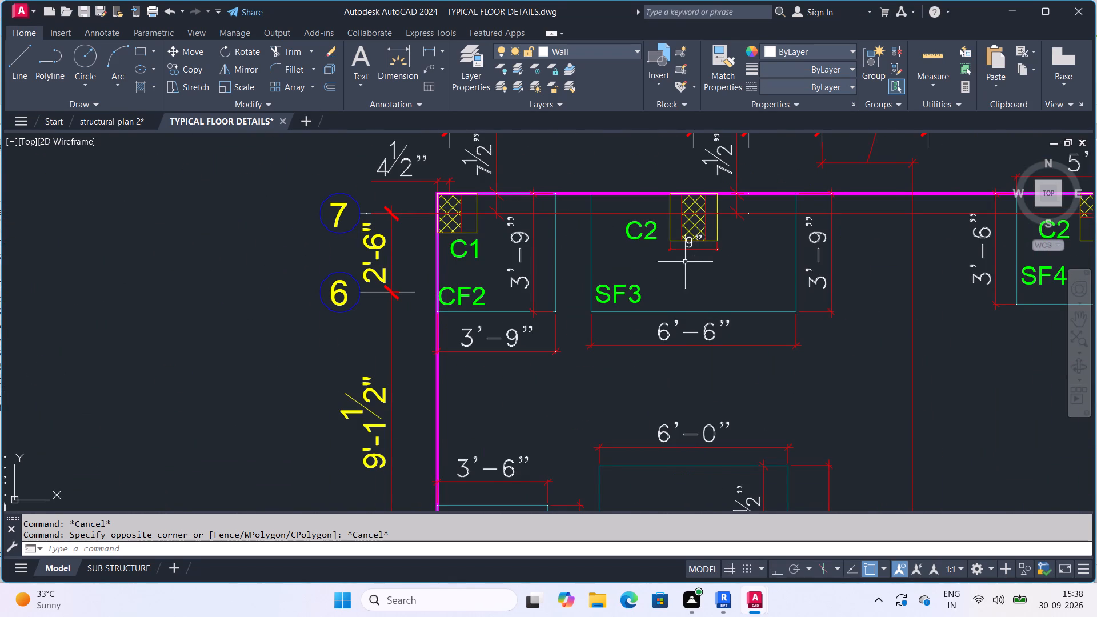
scroll(651, 274, "down", 2)
middle_click_drag(774, 306, 597, 349)
middle_click_drag(602, 346, 608, 343)
scroll(776, 341, "up", 3)
middle_click_drag(706, 325, 723, 277)
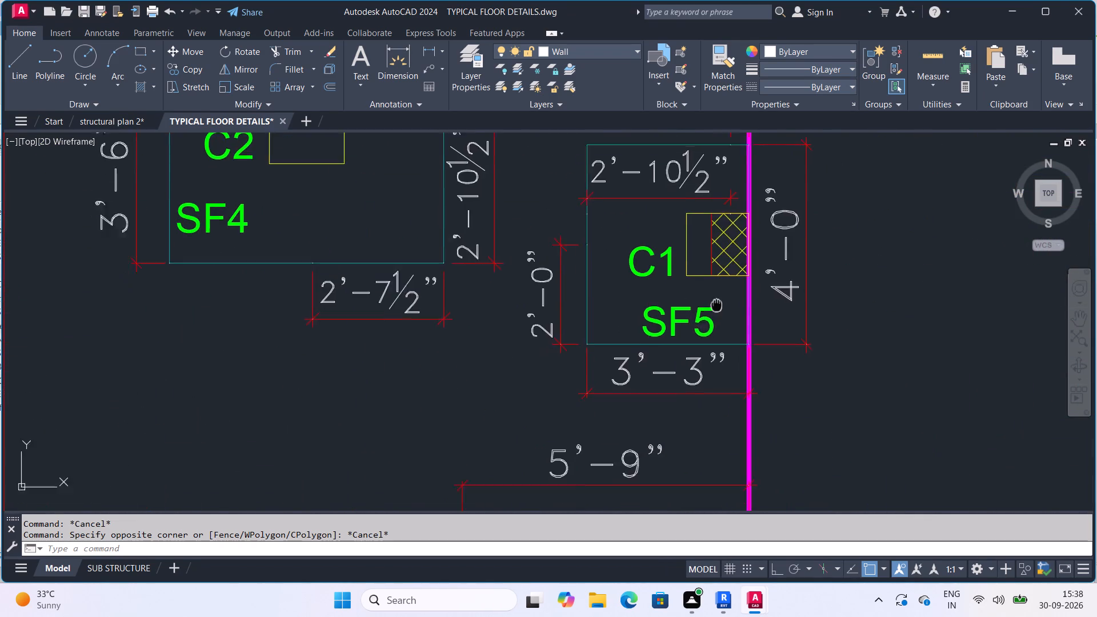
middle_click_drag(723, 277, 728, 252)
scroll(751, 281, "down", 6)
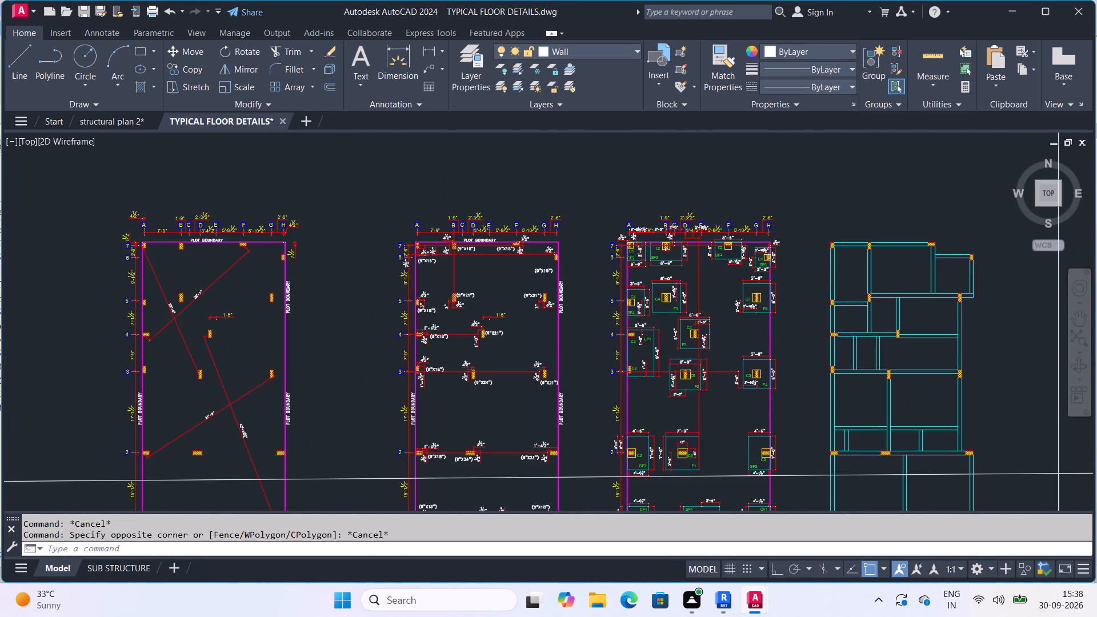
Inspect column C6 and its pedestal outline in the footing layout plan, selecting the column hatch.
scroll(740, 383, "up", 2)
scroll(661, 354, "up", 4)
middle_click_drag(616, 354, 769, 192)
scroll(705, 261, "down", 1)
middle_click_drag(622, 454, 672, 287)
scroll(760, 247, "up", 3)
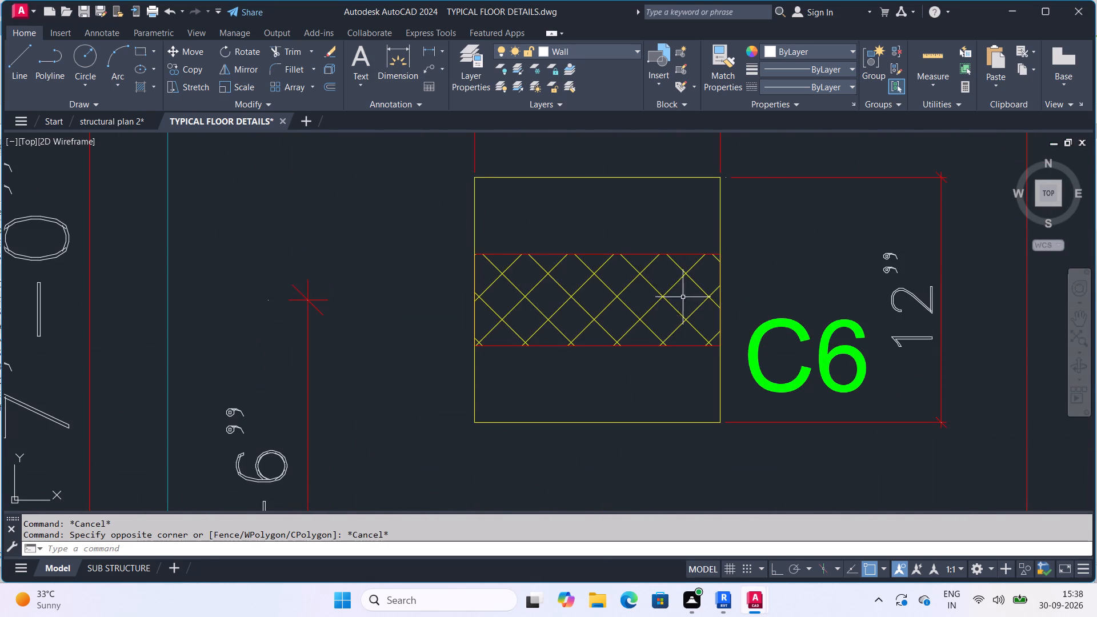
left_click(669, 301)
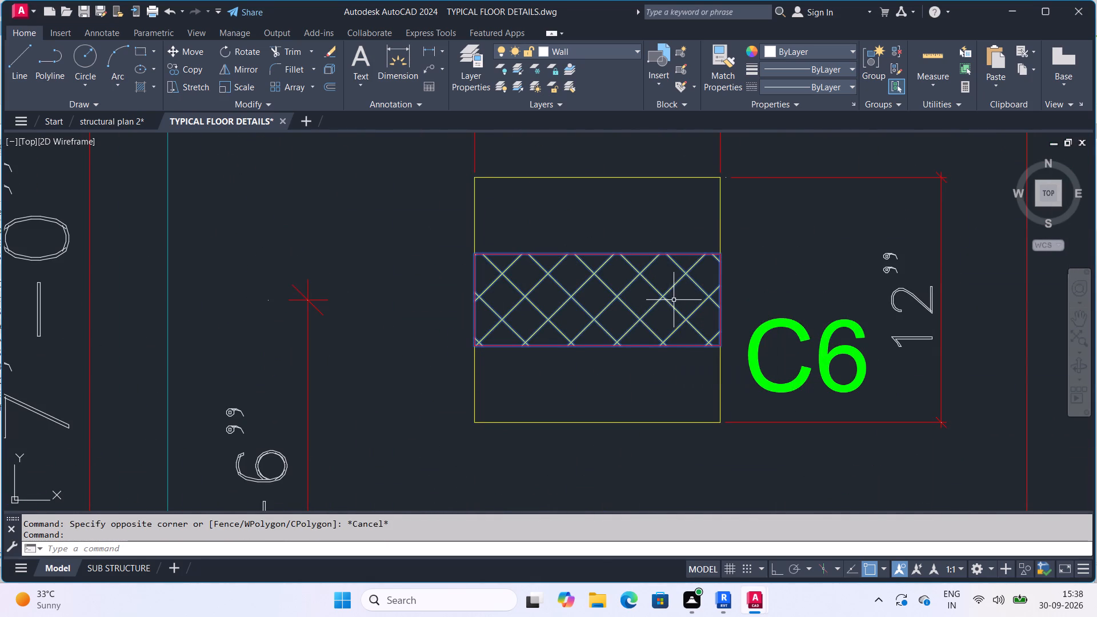
Review the footing schedule's sizes, footing types, pedestal dimensions and bottom reinforcement, along with its notes.
scroll(664, 303, "down", 2)
middle_click_drag(659, 303, 666, 385)
scroll(662, 367, "down", 5)
middle_click(618, 364)
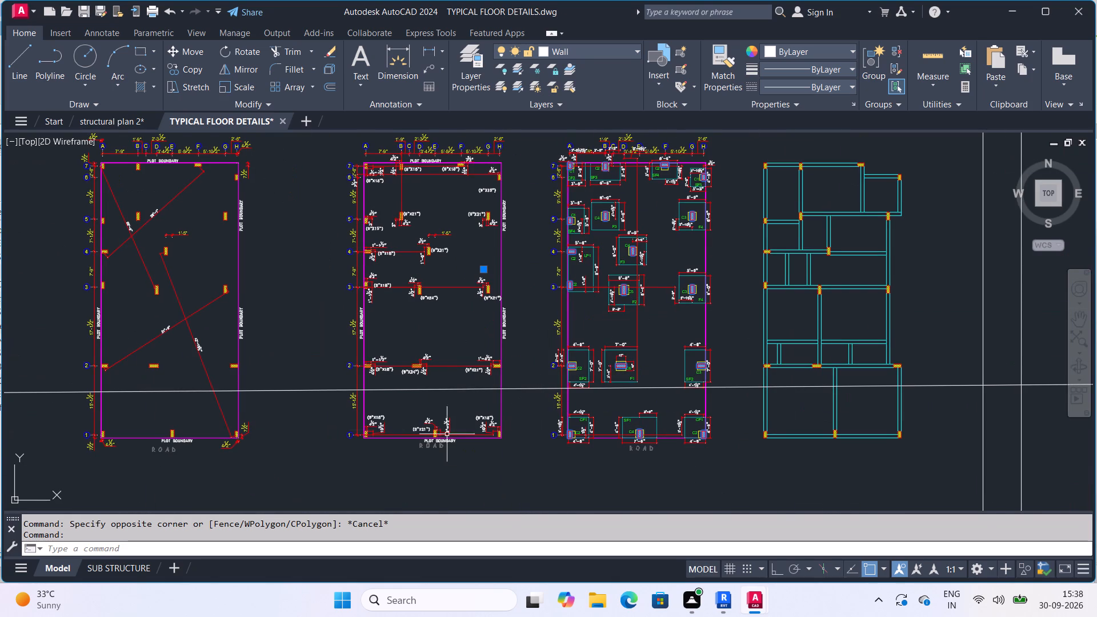
middle_click_drag(413, 402, 692, 303)
scroll(526, 361, "down", 1)
scroll(469, 404, "up", 3)
middle_click_drag(478, 390, 590, 188)
scroll(584, 203, "down", 1)
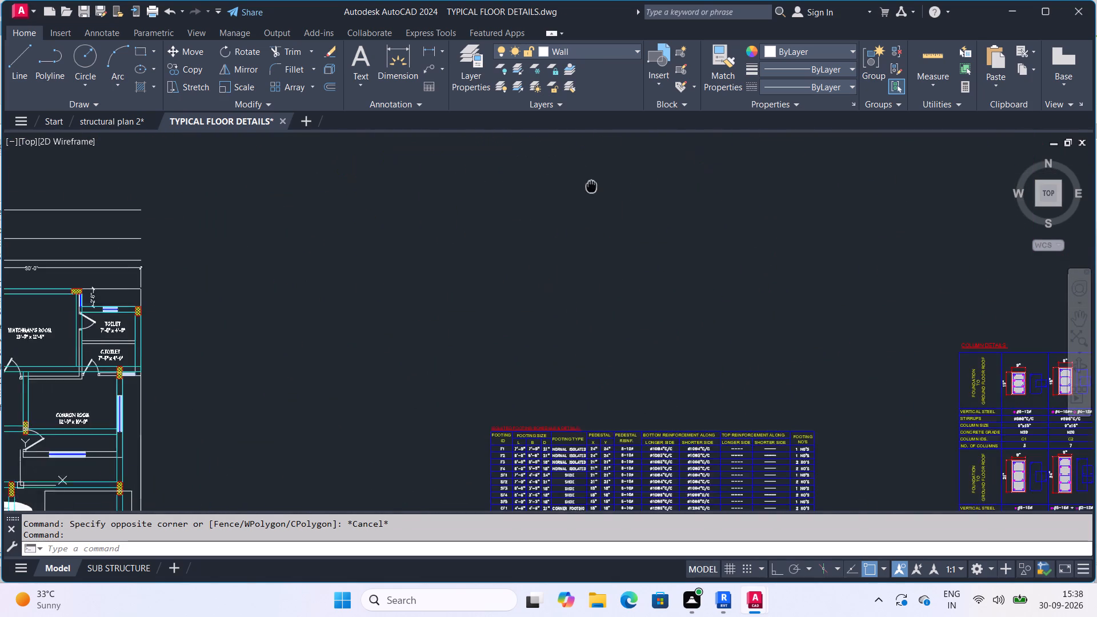
scroll(633, 300, "down", 4)
scroll(510, 359, "up", 2)
scroll(695, 346, "up", 1)
middle_click_drag(694, 346, 463, 420)
scroll(606, 359, "up", 3)
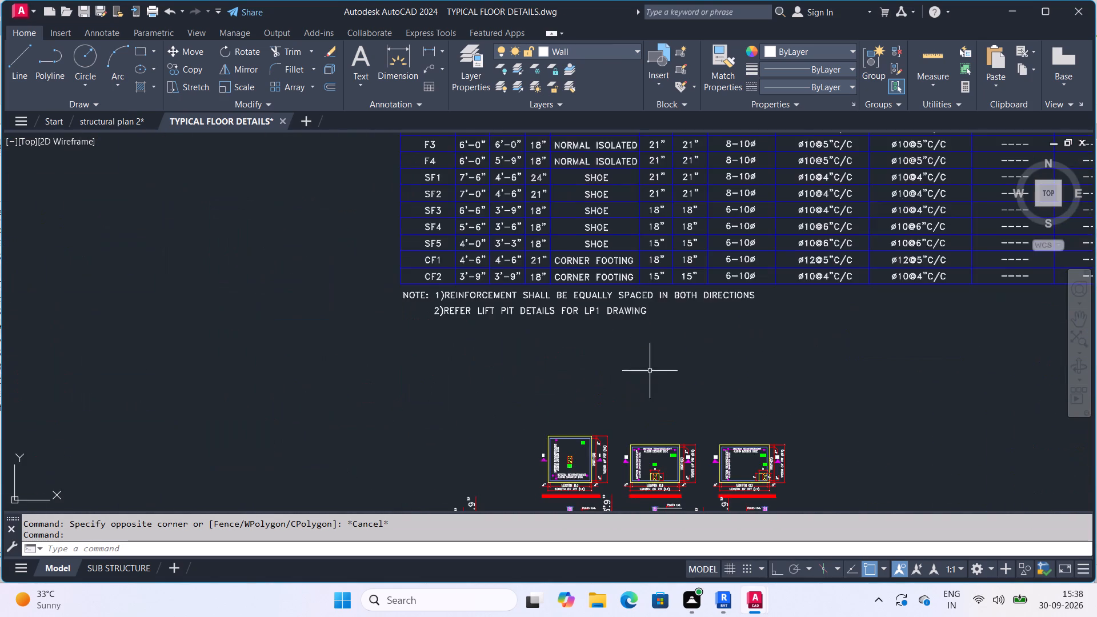
Examine the shorter-side and longer-side bottom reinforcement callouts in section X1-X1 of the shoe footing.
middle_click_drag(646, 371, 471, 278)
scroll(457, 411, "up", 3)
middle_click_drag(458, 399, 507, 288)
scroll(627, 484, "up", 3)
middle_click_drag(615, 462, 558, 308)
scroll(584, 370, "down", 1)
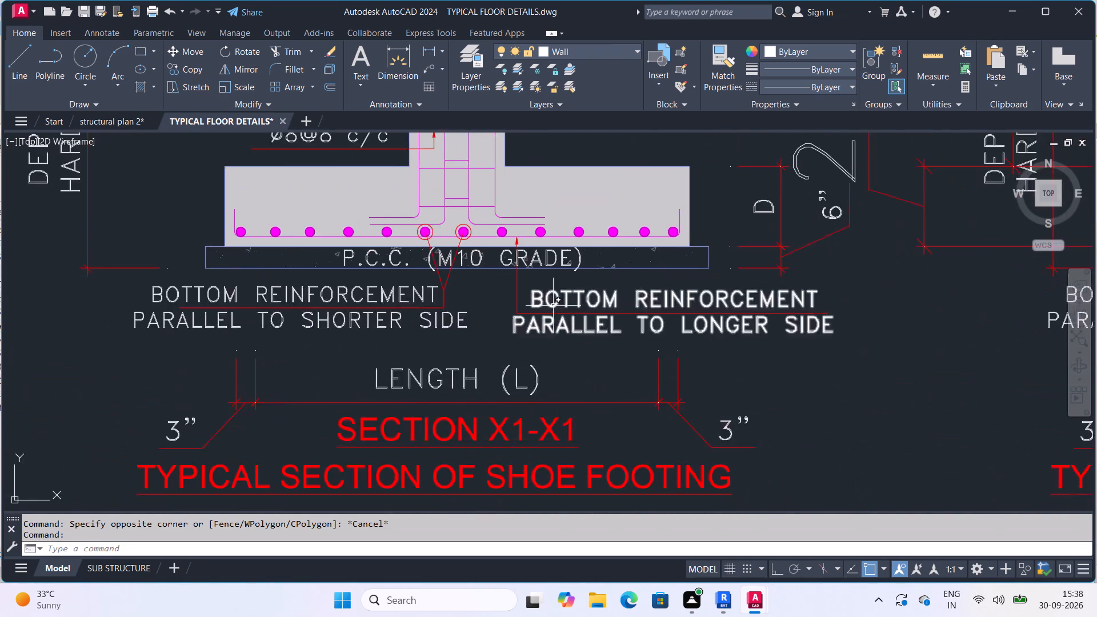
scroll(551, 306, "up", 1)
middle_click_drag(548, 307, 587, 379)
scroll(565, 354, "down", 1)
middle_click_drag(504, 338, 591, 330)
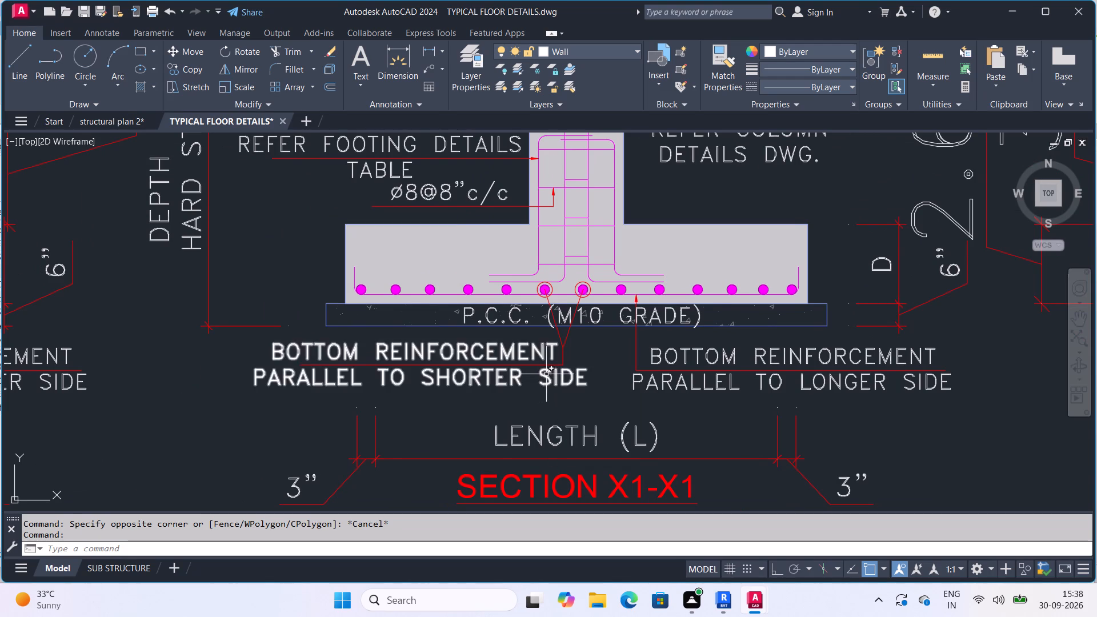
Open the SUB STRUCTURE layout and examine section X1-X1 of the shoe footing, including its bottom reinforcement callouts.
scroll(598, 362, "down", 2)
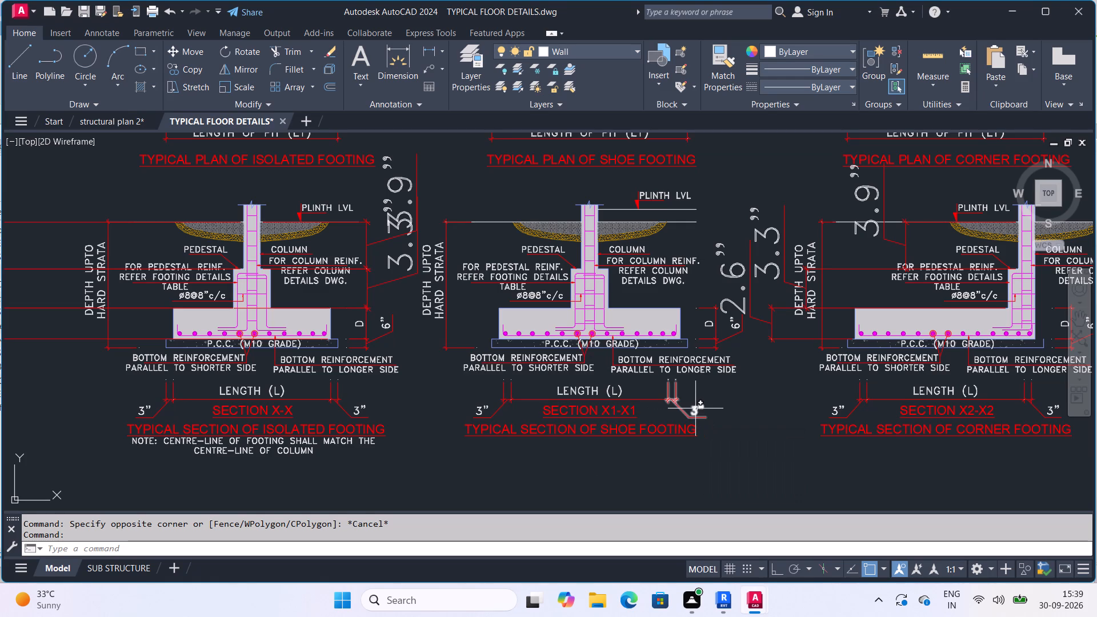
scroll(698, 408, "down", 1)
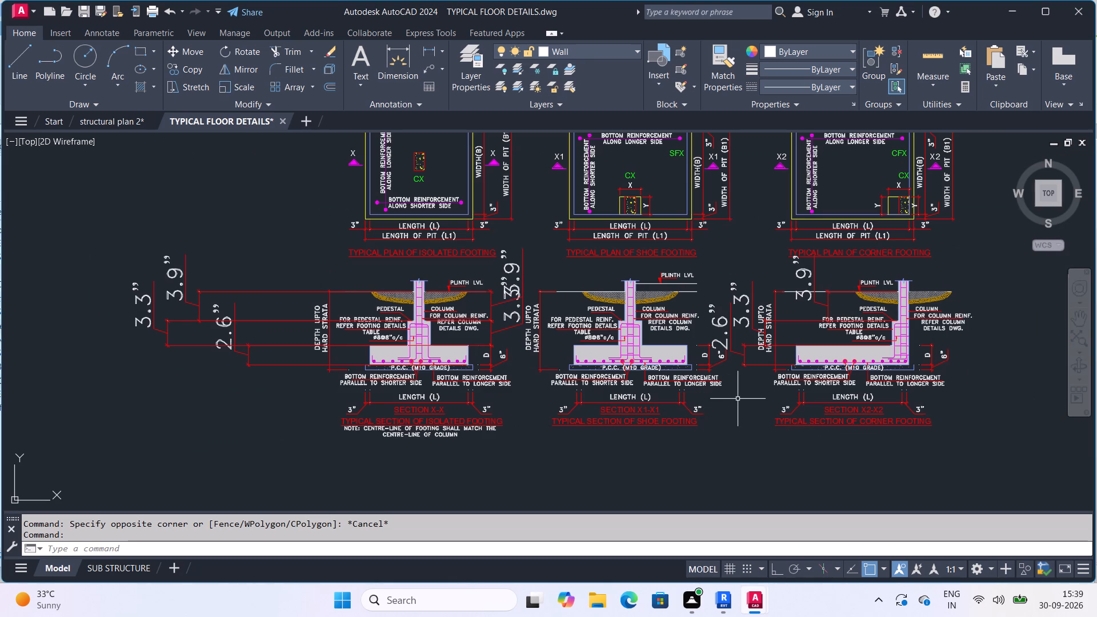
middle_click_drag(734, 402, 616, 496)
scroll(725, 415, "down", 3)
scroll(616, 496, "up", 1)
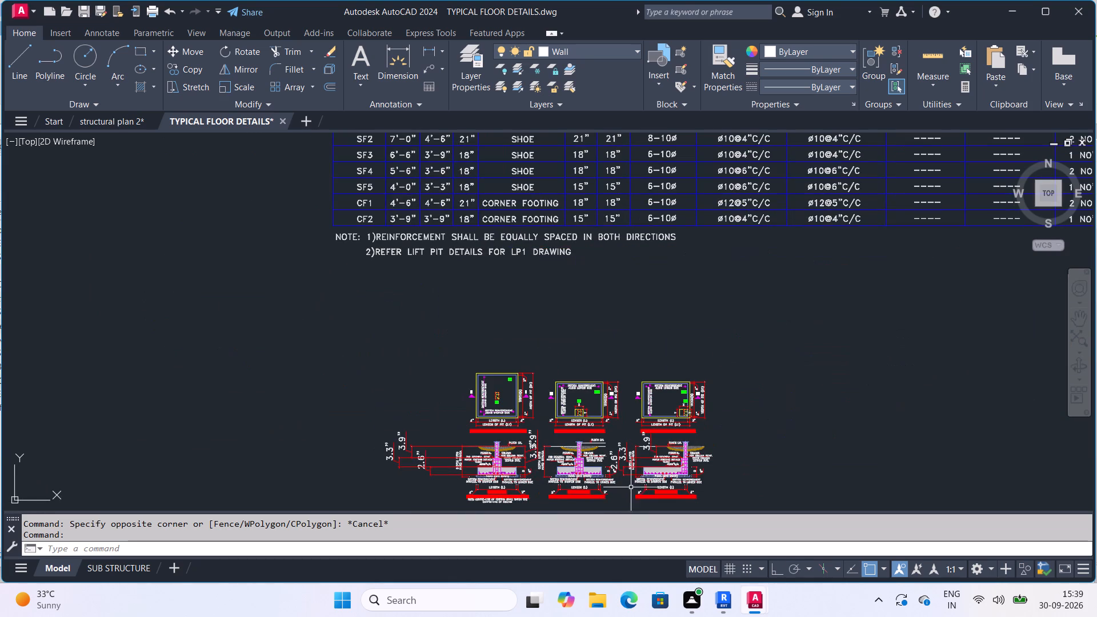
left_click(119, 566)
scroll(581, 378, "up", 3)
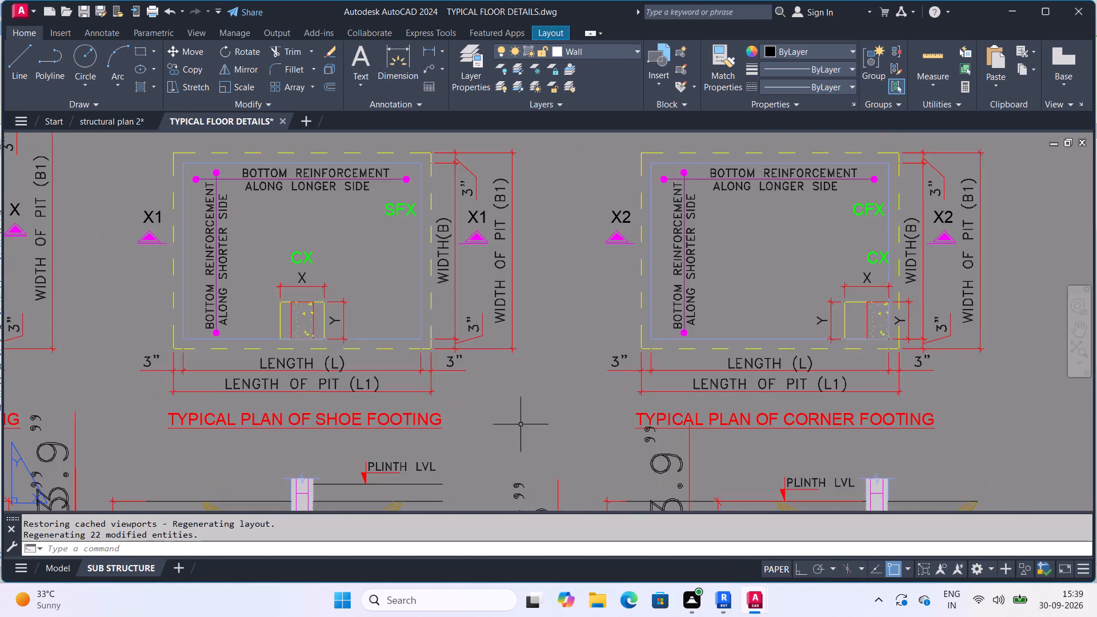
scroll(517, 430, "up", 3)
middle_click_drag(545, 412, 830, 173)
middle_click_drag(522, 427, 696, 218)
scroll(527, 404, "down", 3)
scroll(608, 337, "up", 2)
middle_click(624, 348)
scroll(624, 348, "down", 1)
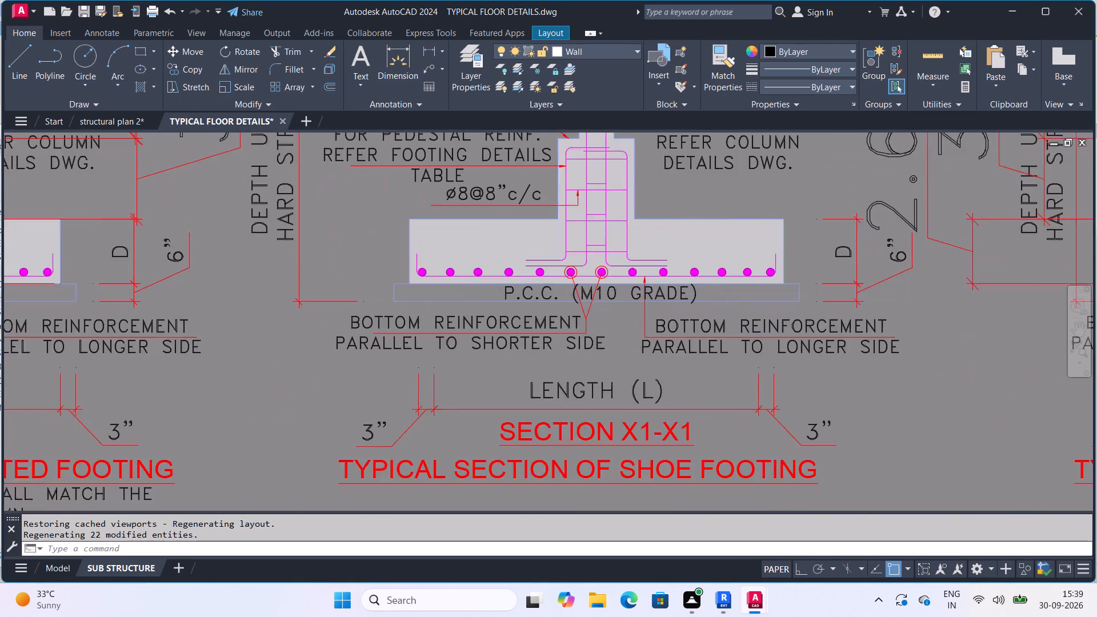
scroll(624, 348, "down", 1)
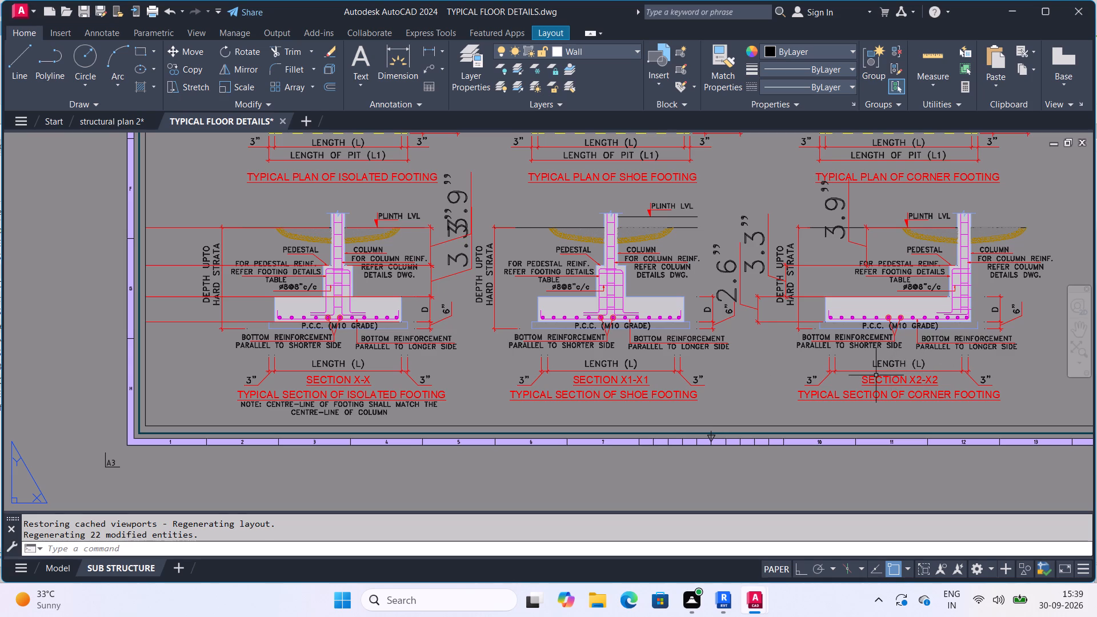
Compare the typical plan of the shoe footing with section X1-X1, focusing on the pedestal and column outlines.
middle_click_drag(674, 269, 701, 340)
scroll(610, 251, "up", 1)
middle_click_drag(611, 251, 688, 354)
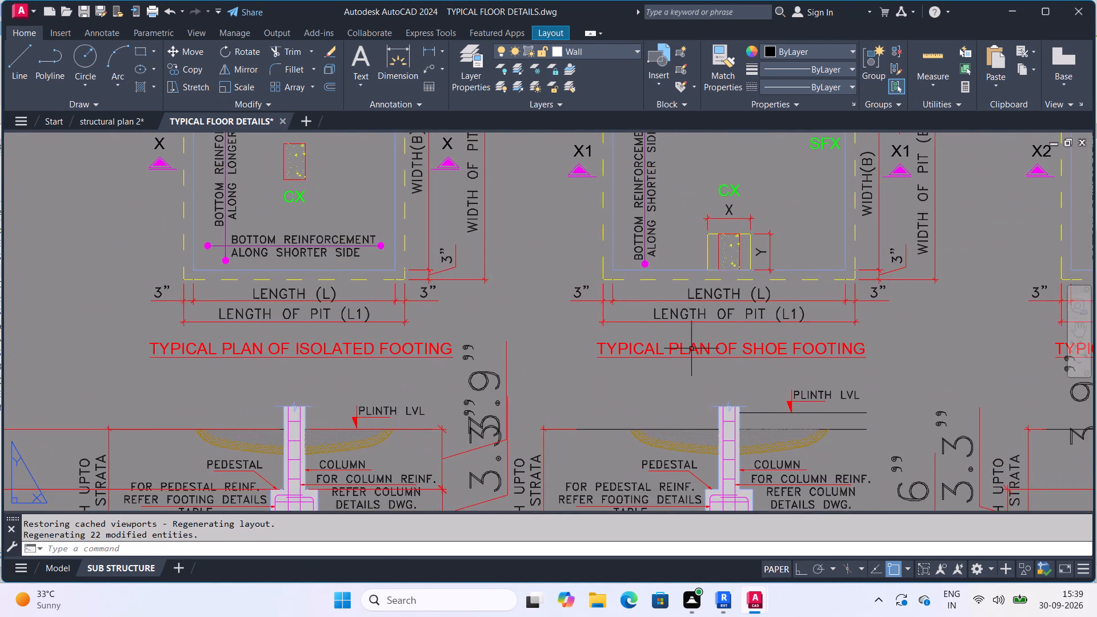
scroll(696, 342, "down", 2)
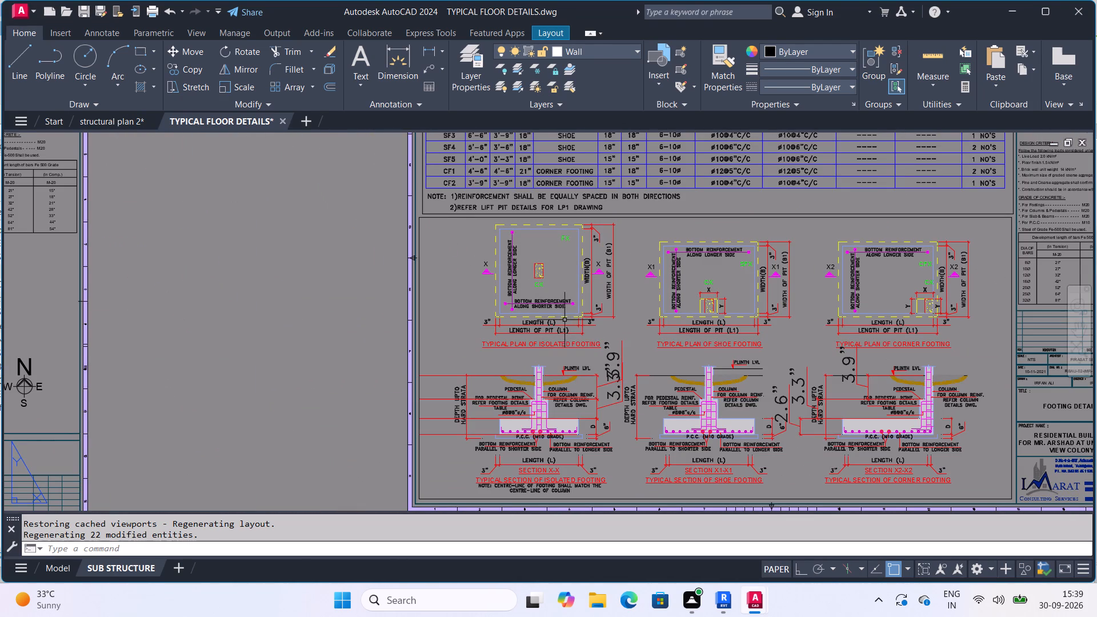
scroll(704, 308, "up", 2)
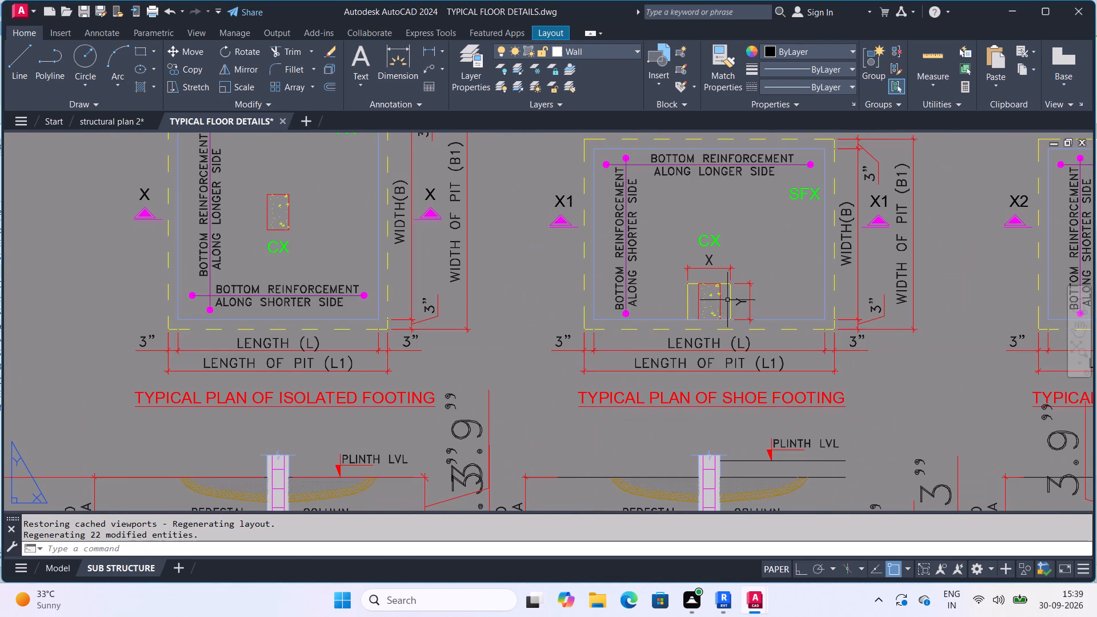
scroll(729, 295, "down", 3)
scroll(723, 374, "up", 3)
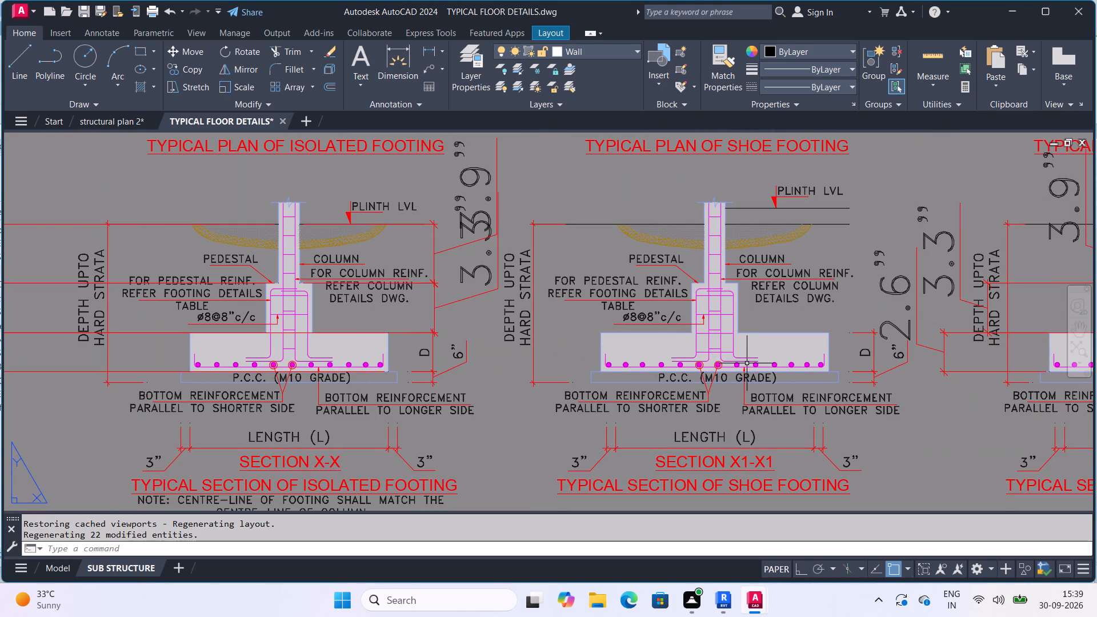
middle_click_drag(730, 271, 729, 421)
scroll(729, 421, "down", 1)
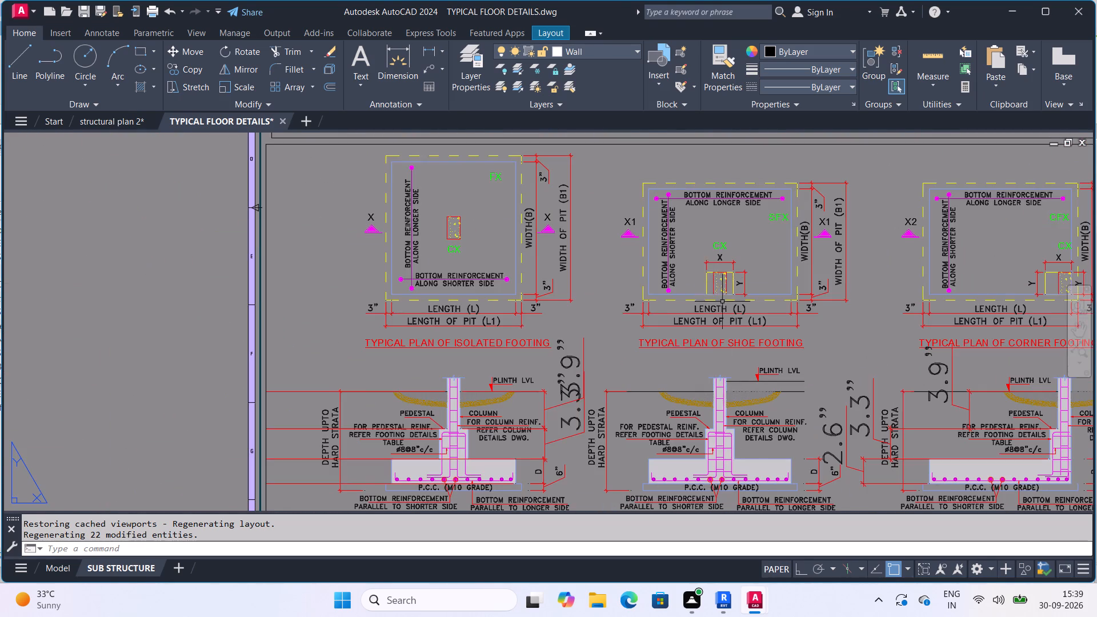
scroll(722, 312, "up", 3)
middle_click_drag(754, 312, 754, 311)
scroll(754, 311, "down", 2)
middle_click_drag(754, 311, 744, 207)
scroll(707, 475, "up", 1)
middle_click_drag(685, 438, 689, 387)
scroll(733, 350, "up", 1)
middle_click_drag(733, 350, 714, 434)
scroll(719, 394, "down", 1)
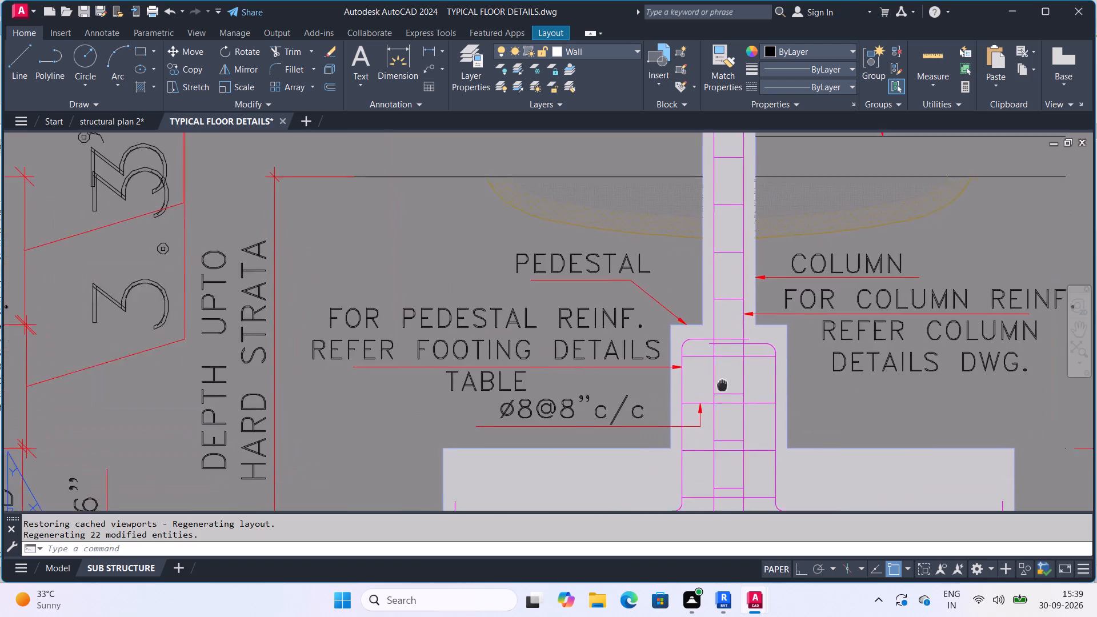
middle_click_drag(714, 434, 719, 502)
middle_click_drag(707, 324, 692, 478)
scroll(689, 400, "down", 1)
scroll(689, 320, "up", 2)
middle_click_drag(724, 392, 698, 384)
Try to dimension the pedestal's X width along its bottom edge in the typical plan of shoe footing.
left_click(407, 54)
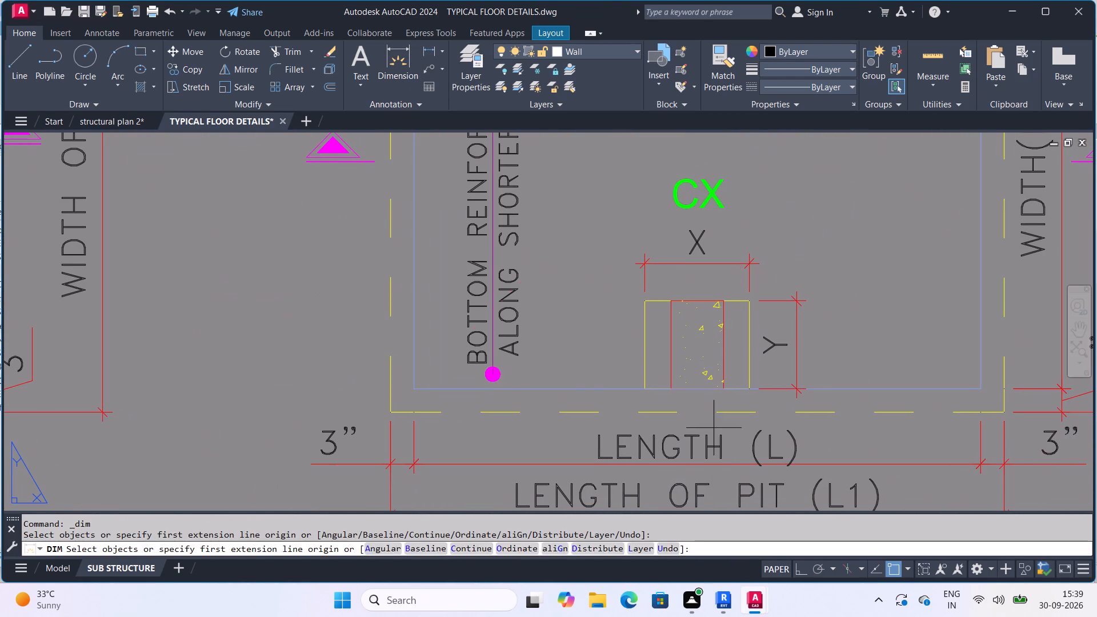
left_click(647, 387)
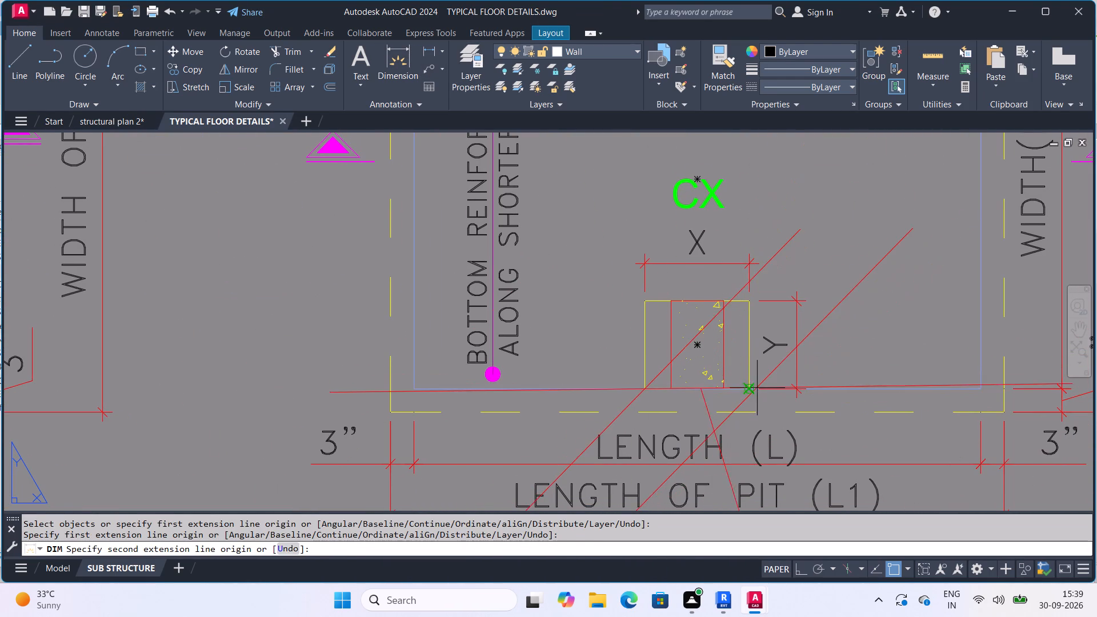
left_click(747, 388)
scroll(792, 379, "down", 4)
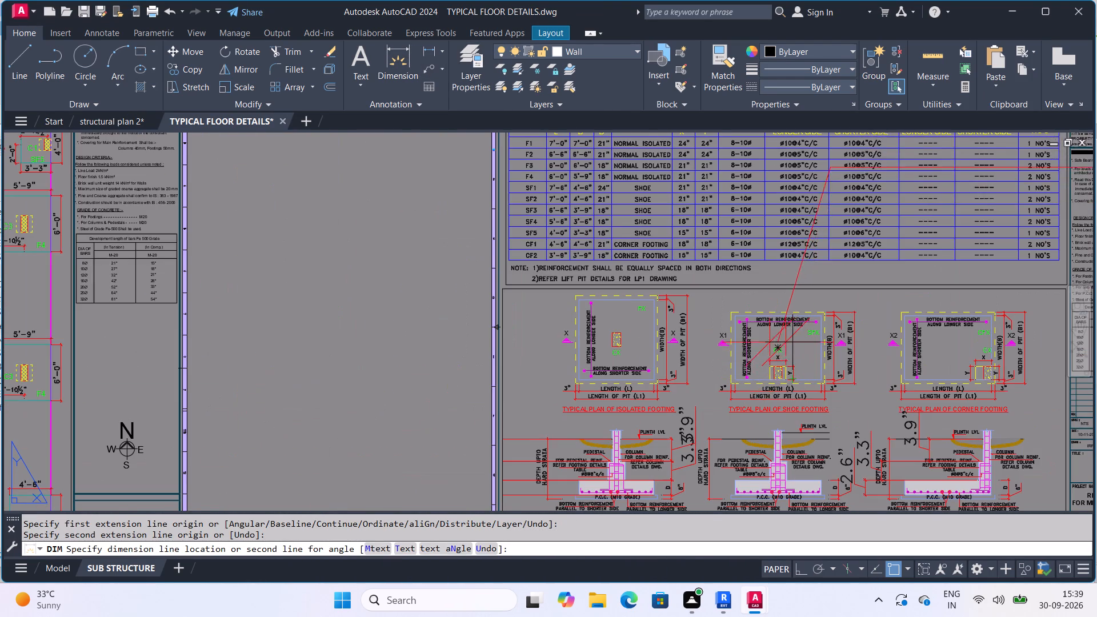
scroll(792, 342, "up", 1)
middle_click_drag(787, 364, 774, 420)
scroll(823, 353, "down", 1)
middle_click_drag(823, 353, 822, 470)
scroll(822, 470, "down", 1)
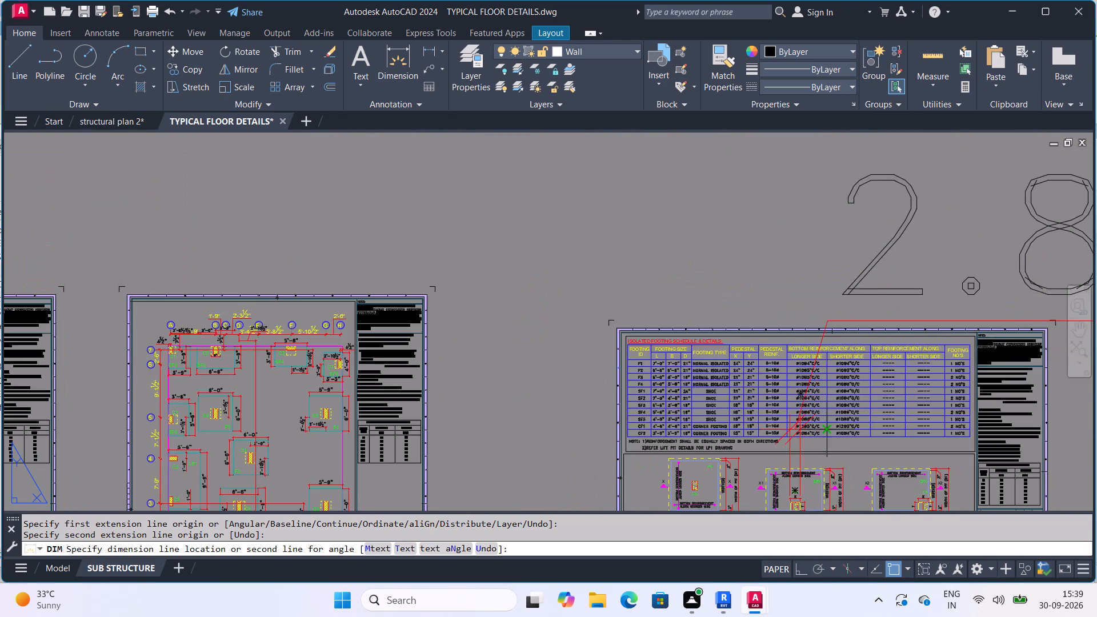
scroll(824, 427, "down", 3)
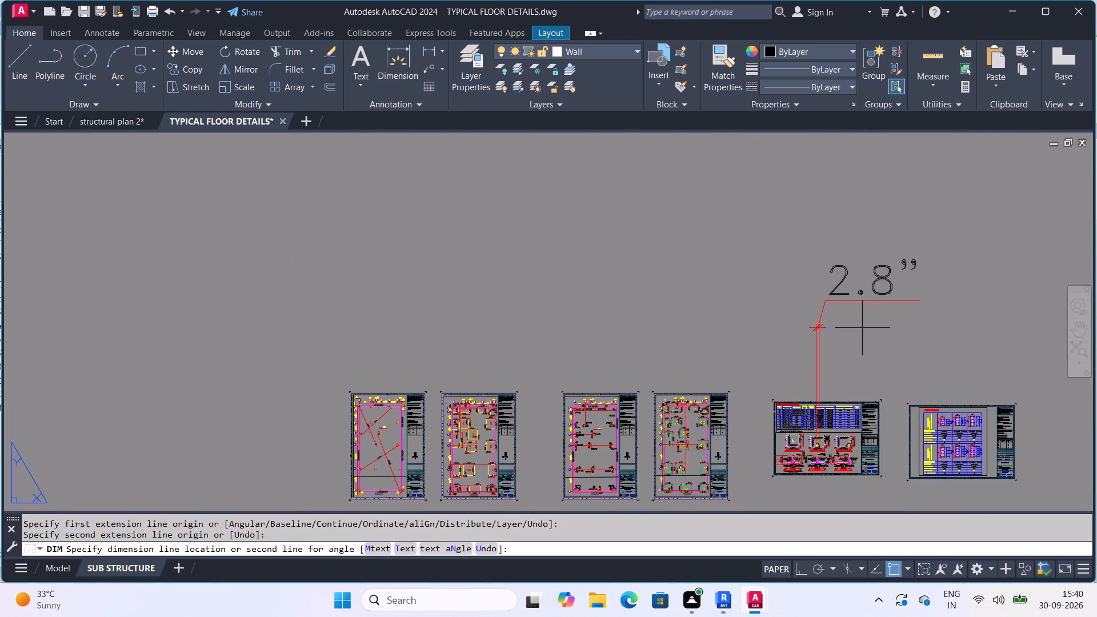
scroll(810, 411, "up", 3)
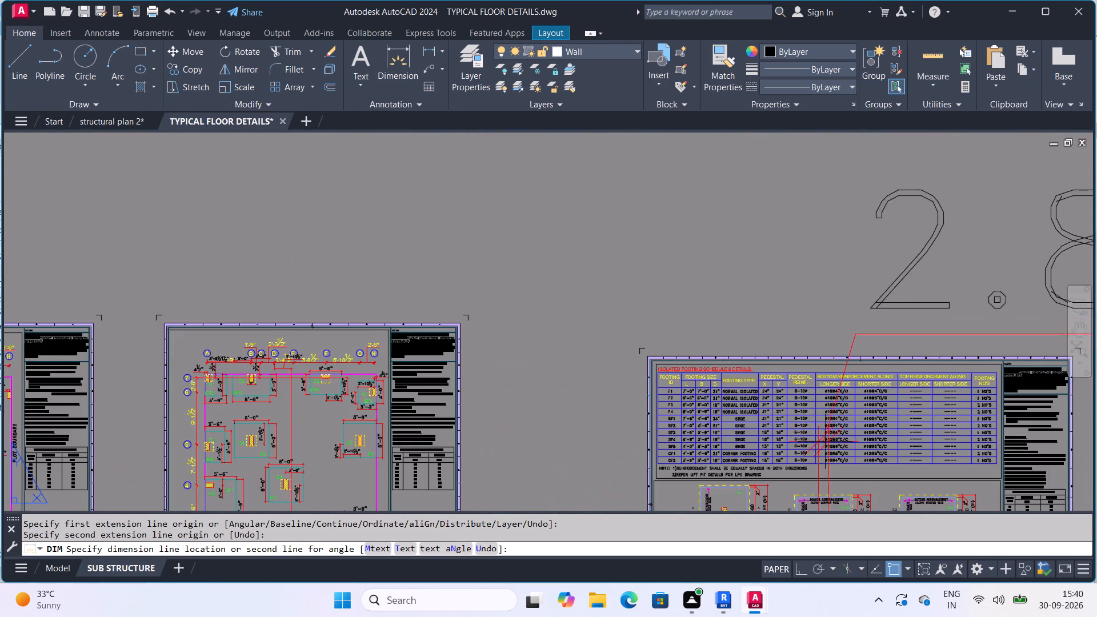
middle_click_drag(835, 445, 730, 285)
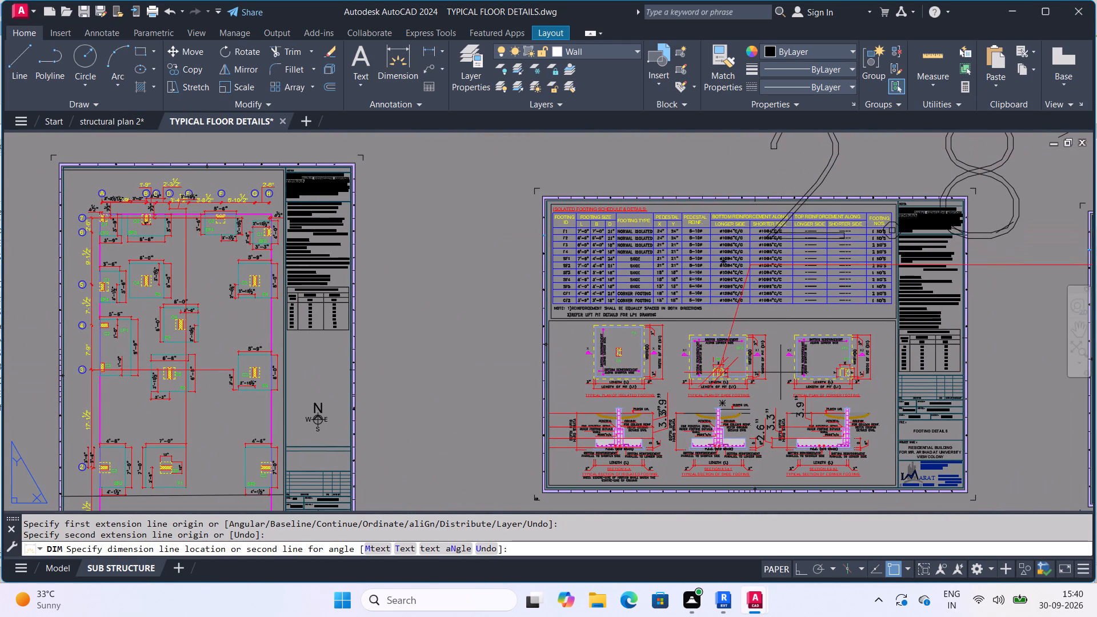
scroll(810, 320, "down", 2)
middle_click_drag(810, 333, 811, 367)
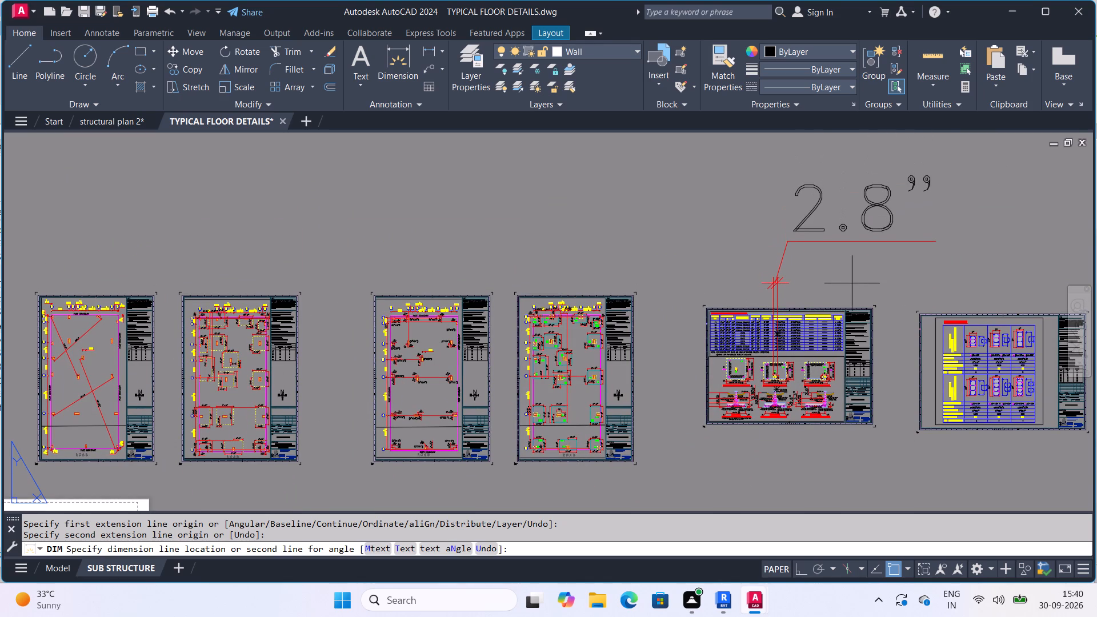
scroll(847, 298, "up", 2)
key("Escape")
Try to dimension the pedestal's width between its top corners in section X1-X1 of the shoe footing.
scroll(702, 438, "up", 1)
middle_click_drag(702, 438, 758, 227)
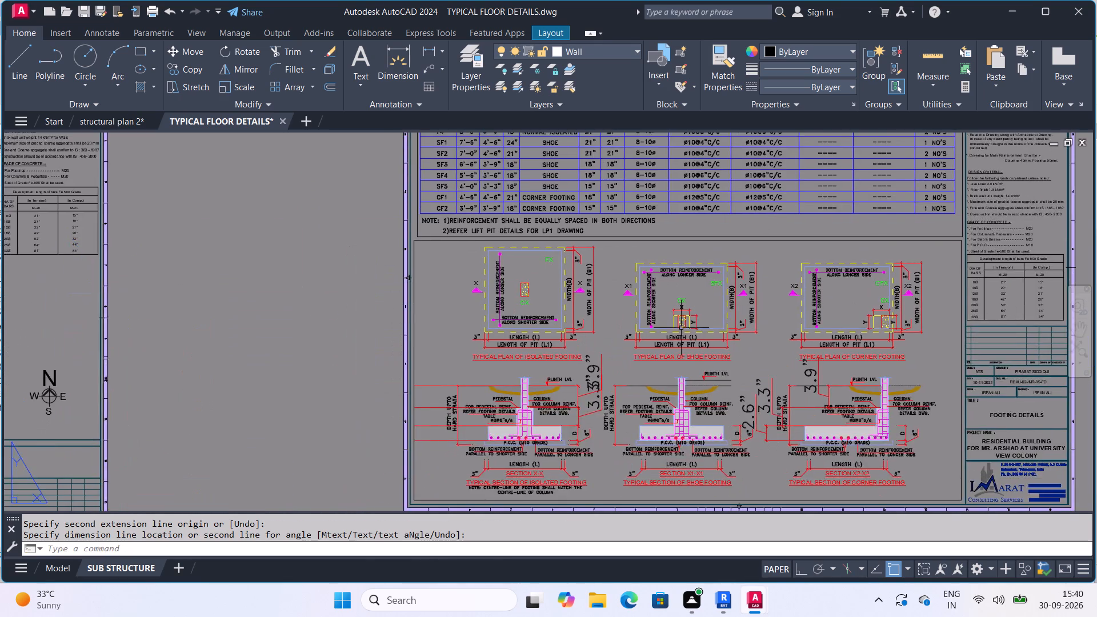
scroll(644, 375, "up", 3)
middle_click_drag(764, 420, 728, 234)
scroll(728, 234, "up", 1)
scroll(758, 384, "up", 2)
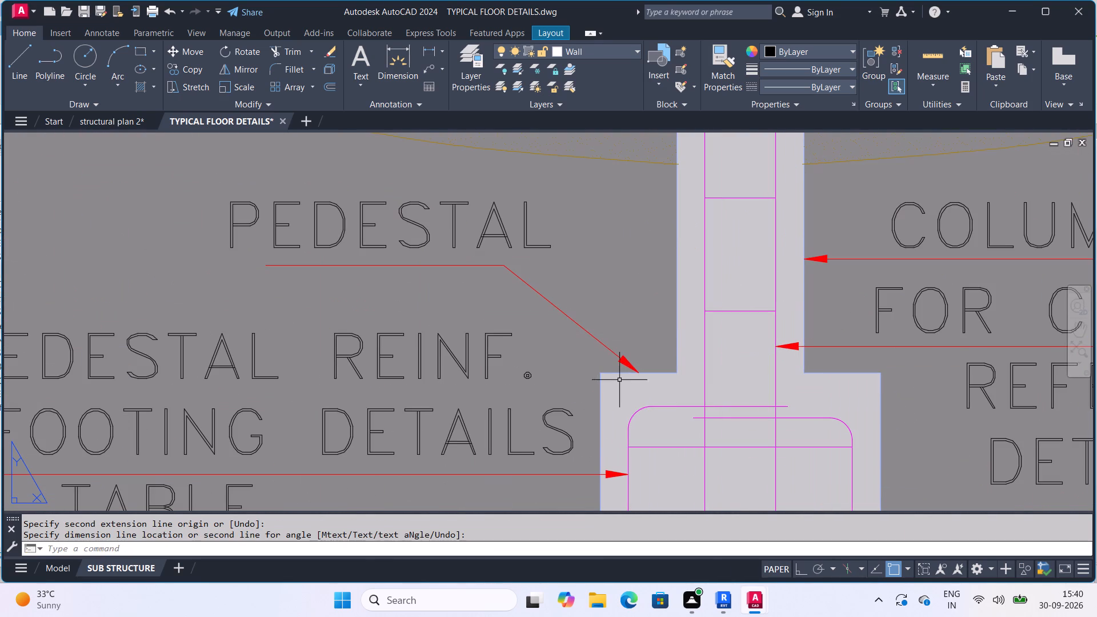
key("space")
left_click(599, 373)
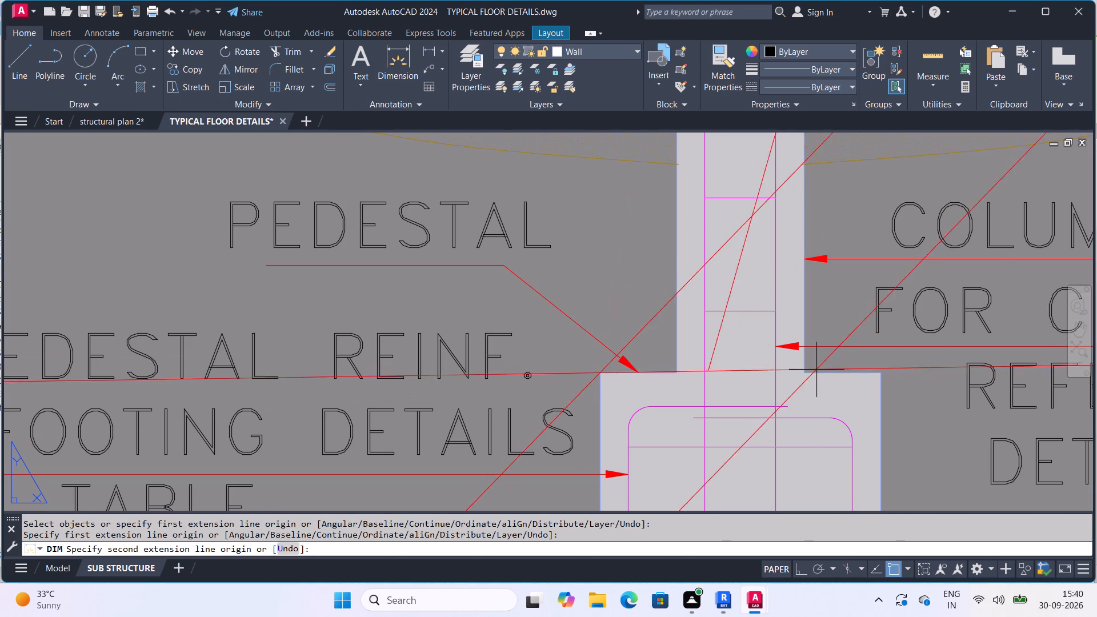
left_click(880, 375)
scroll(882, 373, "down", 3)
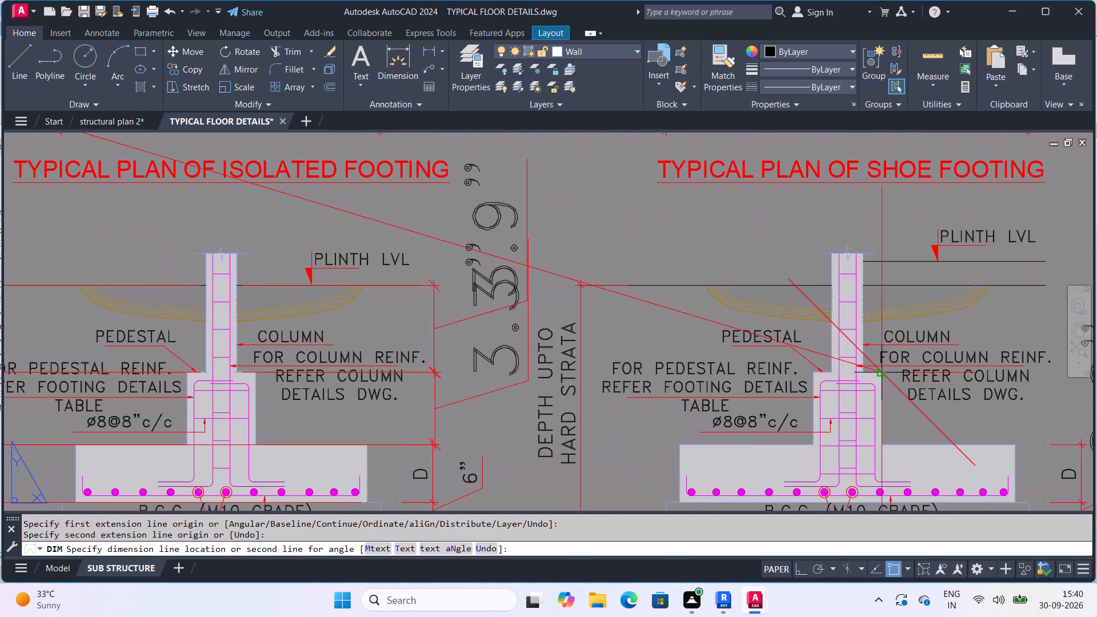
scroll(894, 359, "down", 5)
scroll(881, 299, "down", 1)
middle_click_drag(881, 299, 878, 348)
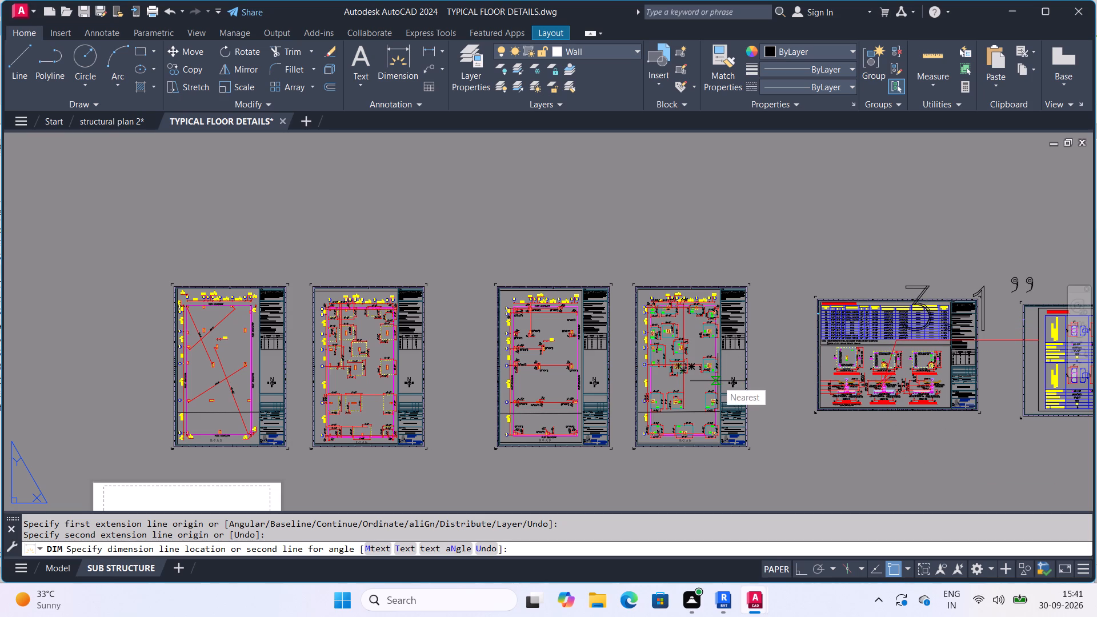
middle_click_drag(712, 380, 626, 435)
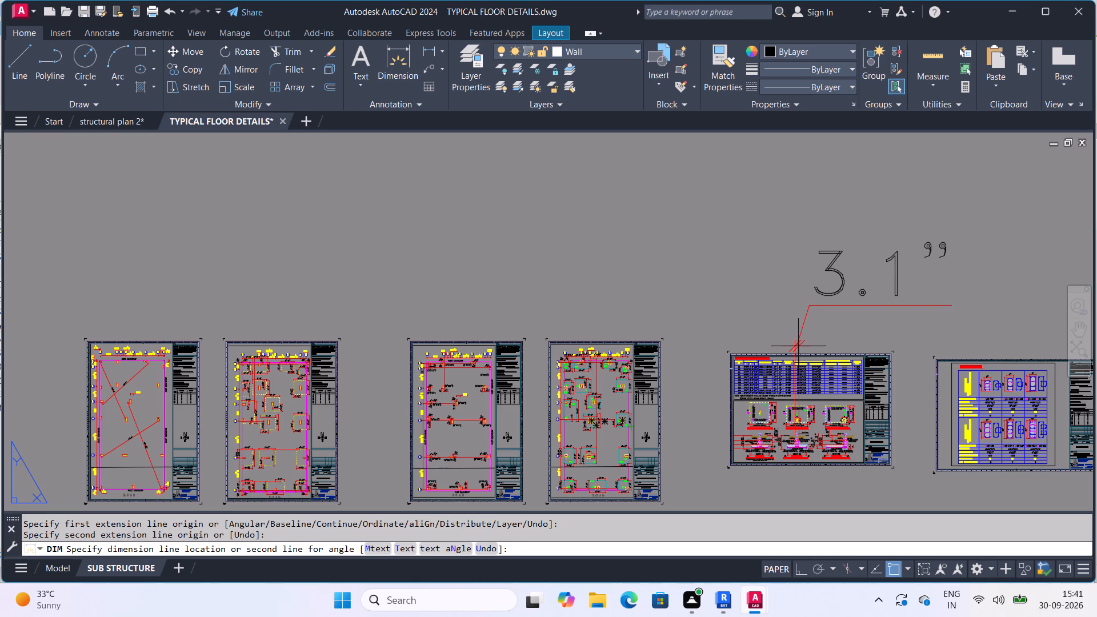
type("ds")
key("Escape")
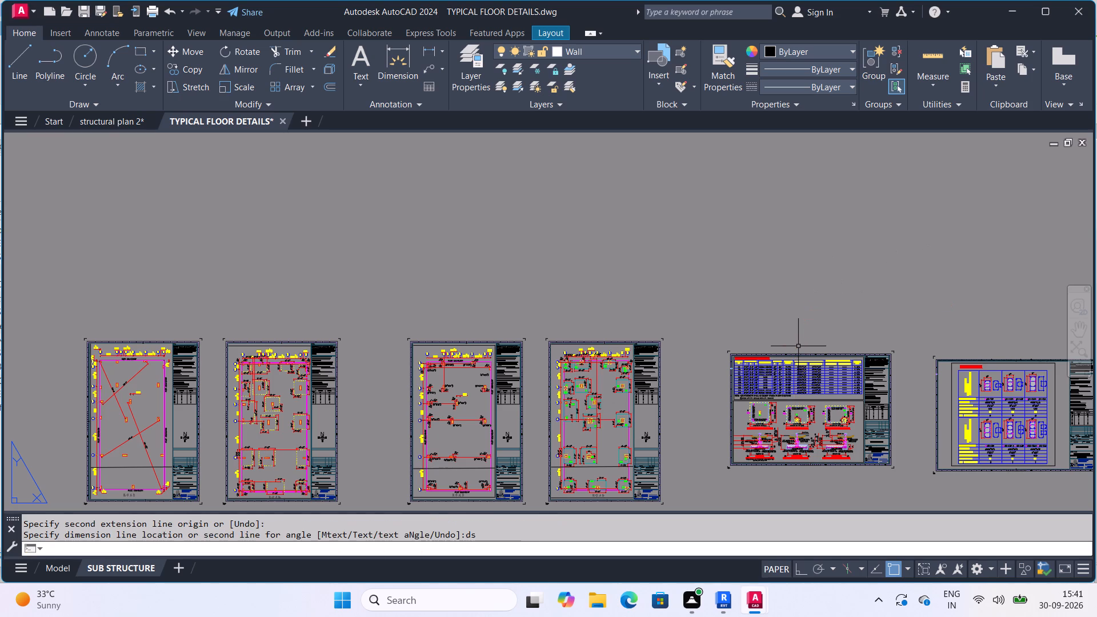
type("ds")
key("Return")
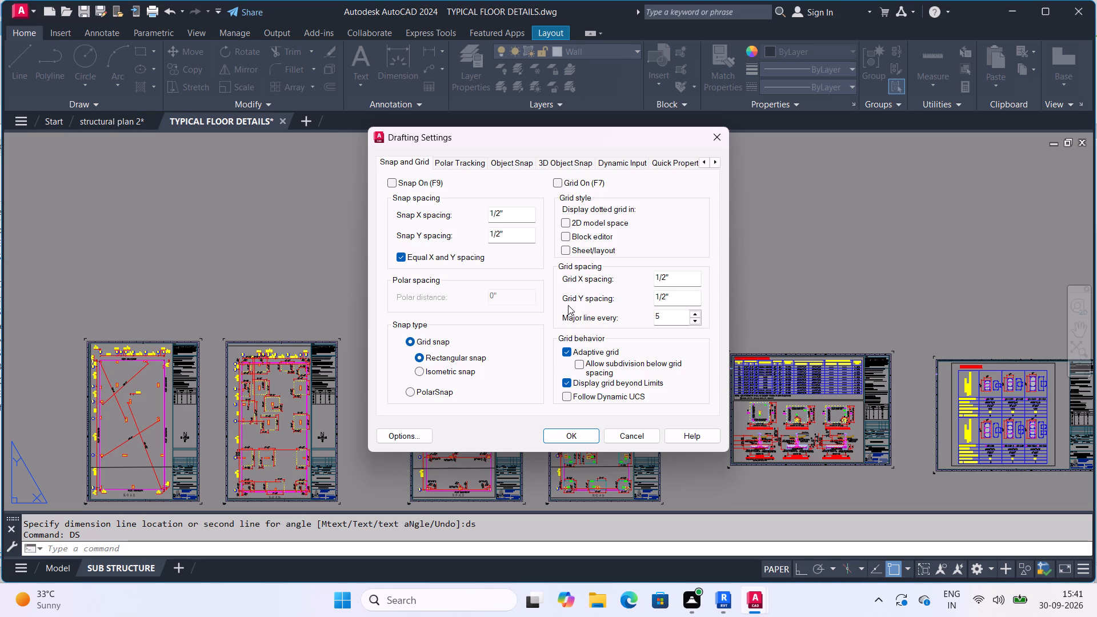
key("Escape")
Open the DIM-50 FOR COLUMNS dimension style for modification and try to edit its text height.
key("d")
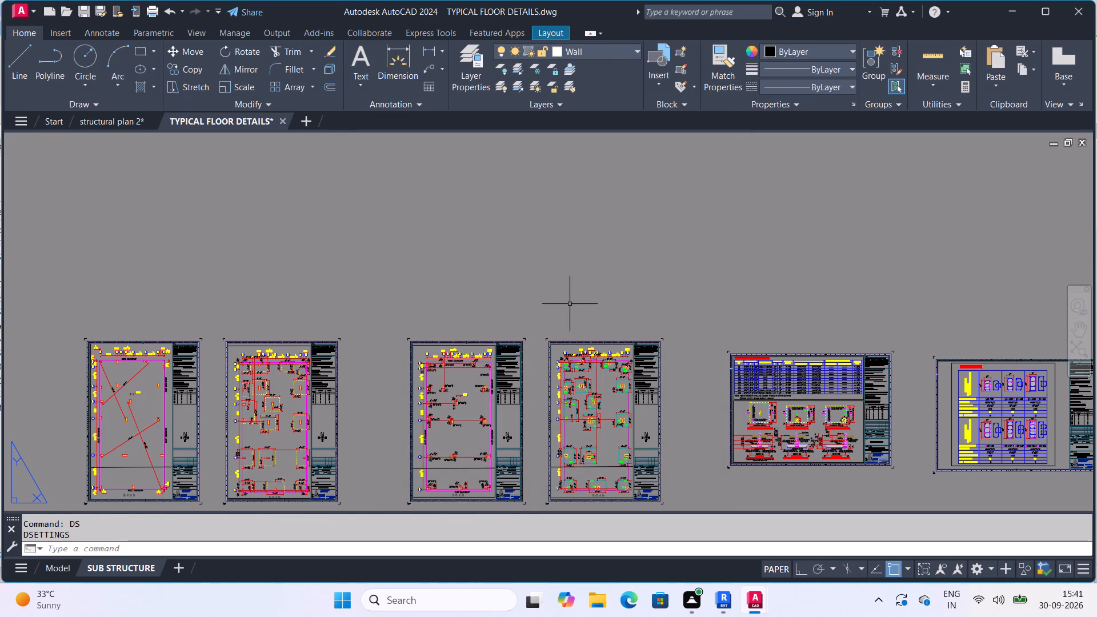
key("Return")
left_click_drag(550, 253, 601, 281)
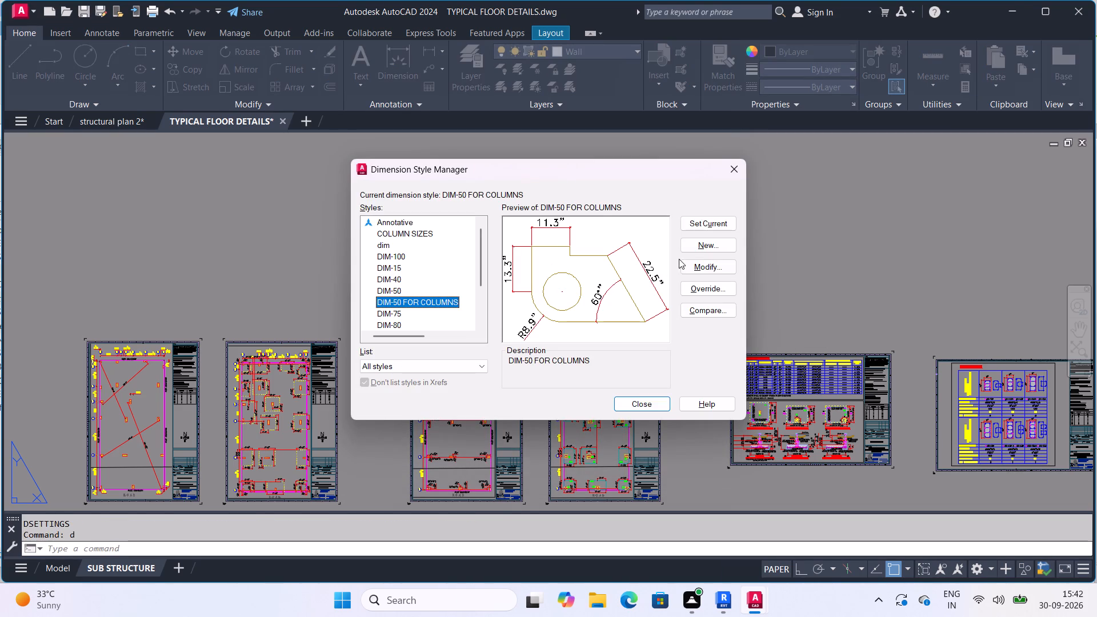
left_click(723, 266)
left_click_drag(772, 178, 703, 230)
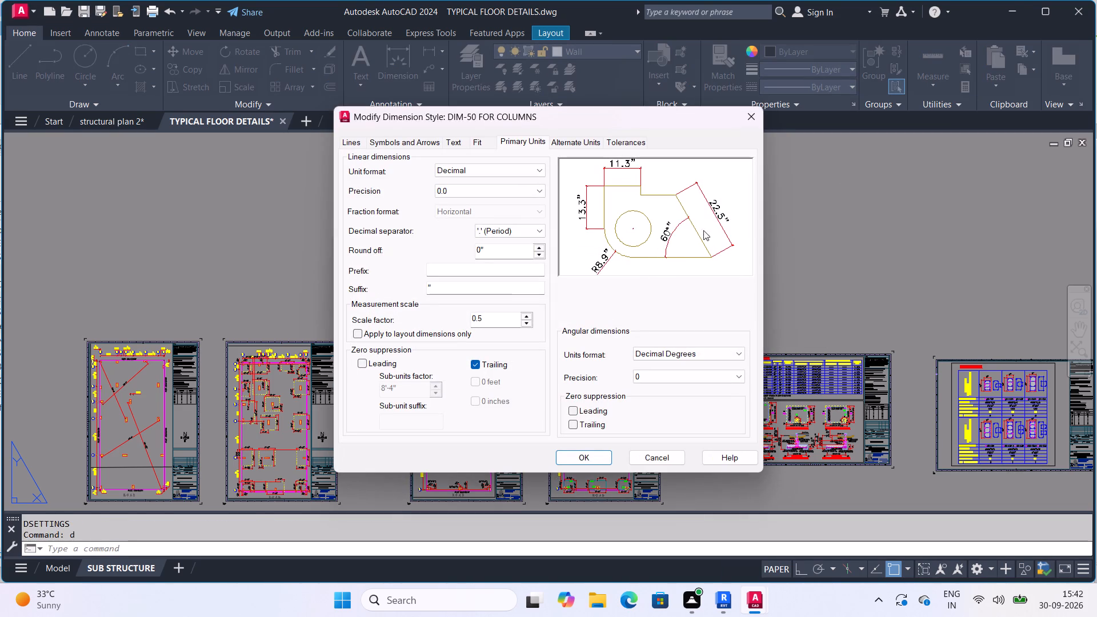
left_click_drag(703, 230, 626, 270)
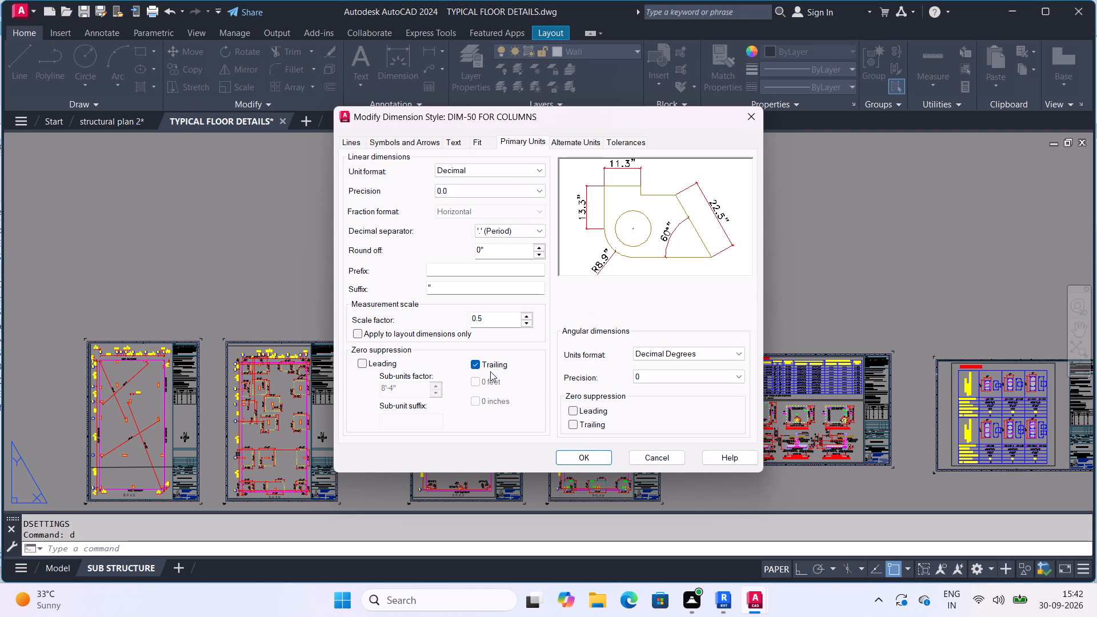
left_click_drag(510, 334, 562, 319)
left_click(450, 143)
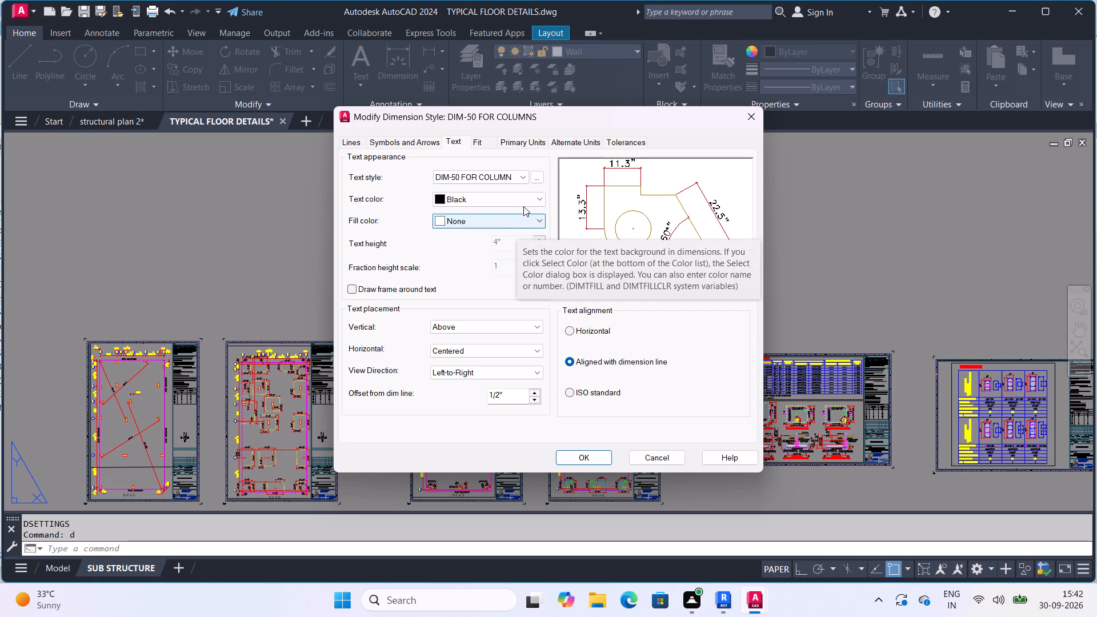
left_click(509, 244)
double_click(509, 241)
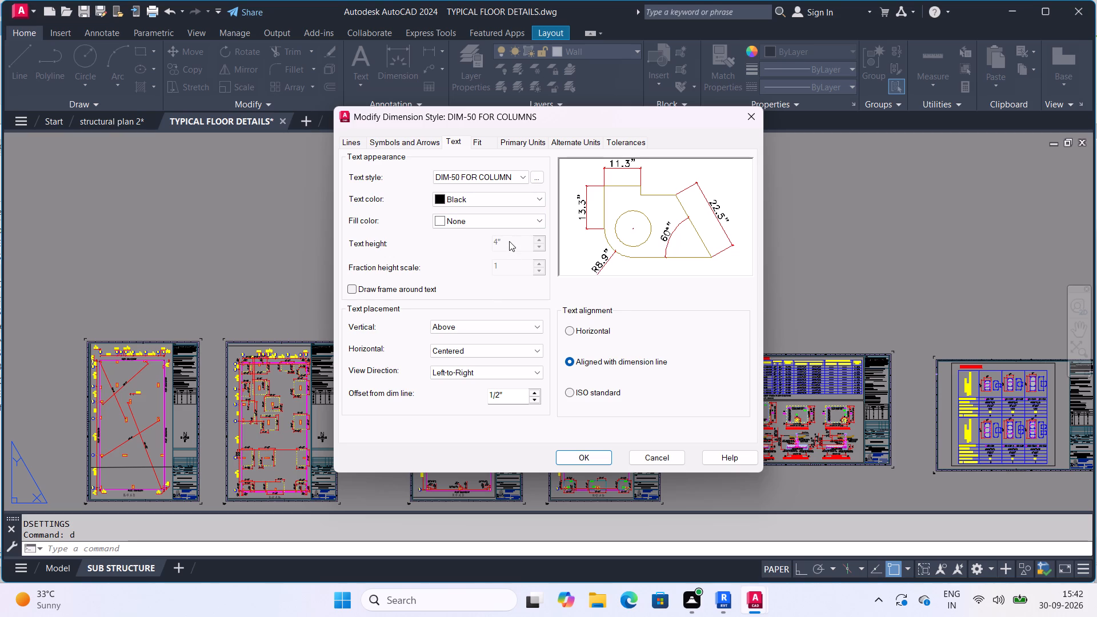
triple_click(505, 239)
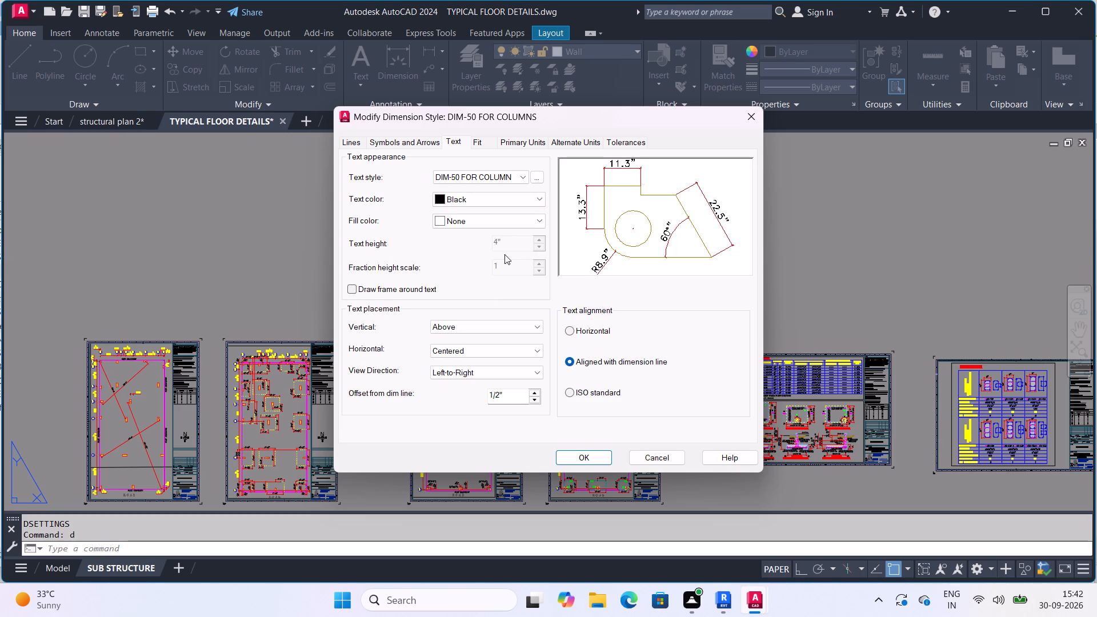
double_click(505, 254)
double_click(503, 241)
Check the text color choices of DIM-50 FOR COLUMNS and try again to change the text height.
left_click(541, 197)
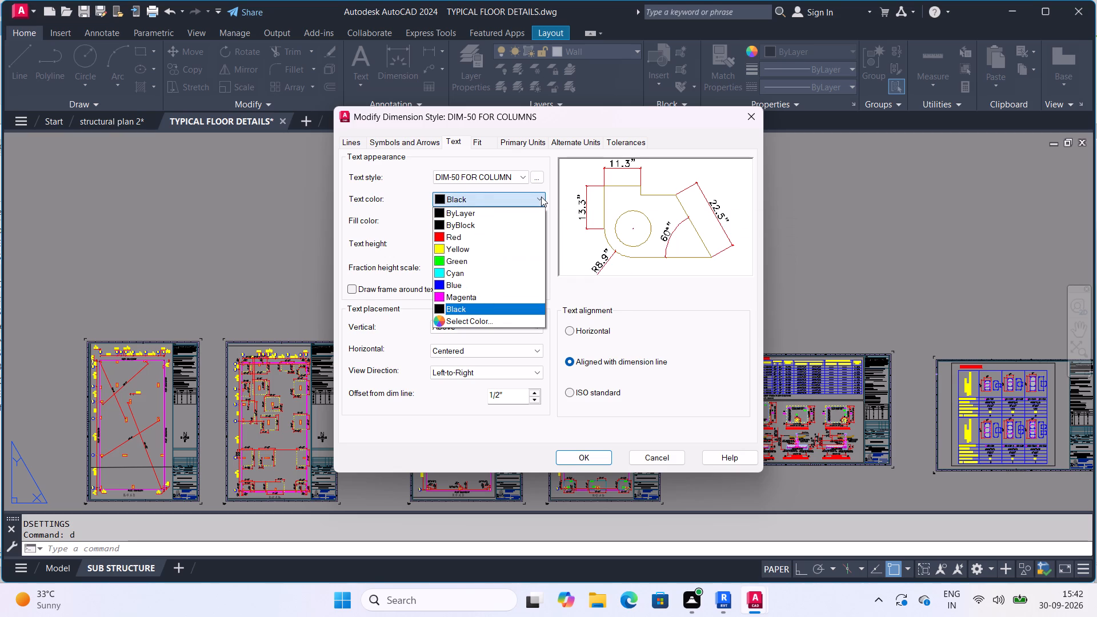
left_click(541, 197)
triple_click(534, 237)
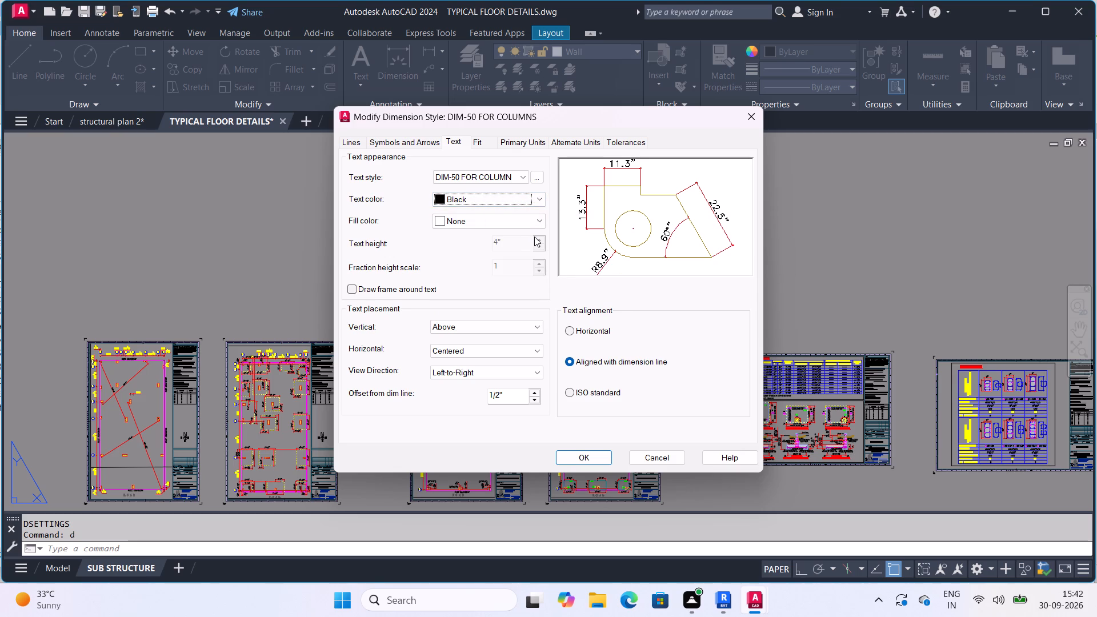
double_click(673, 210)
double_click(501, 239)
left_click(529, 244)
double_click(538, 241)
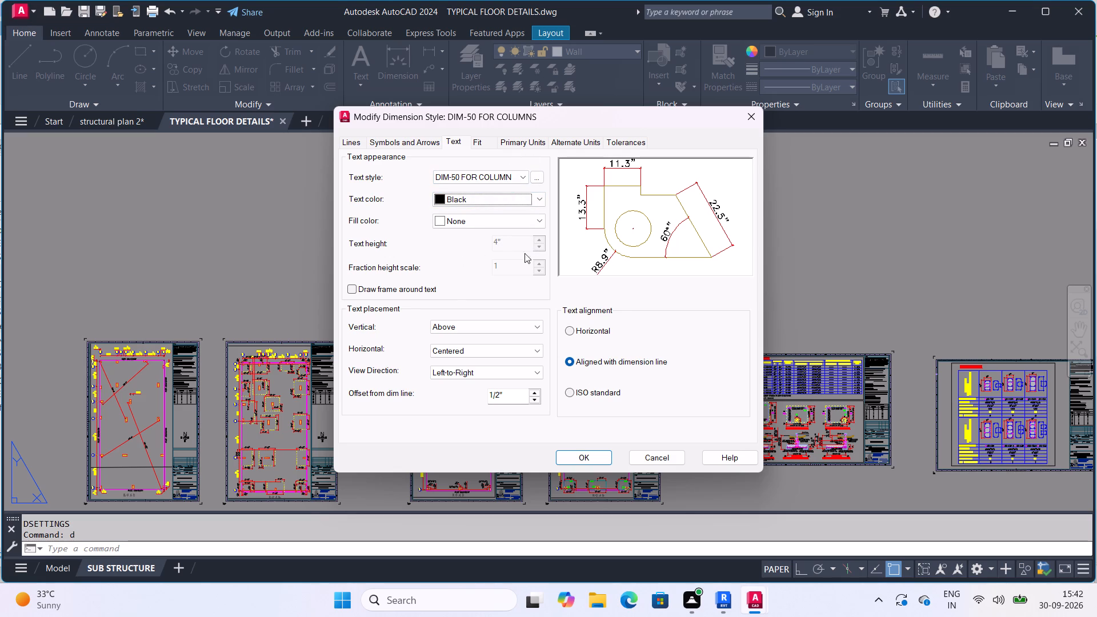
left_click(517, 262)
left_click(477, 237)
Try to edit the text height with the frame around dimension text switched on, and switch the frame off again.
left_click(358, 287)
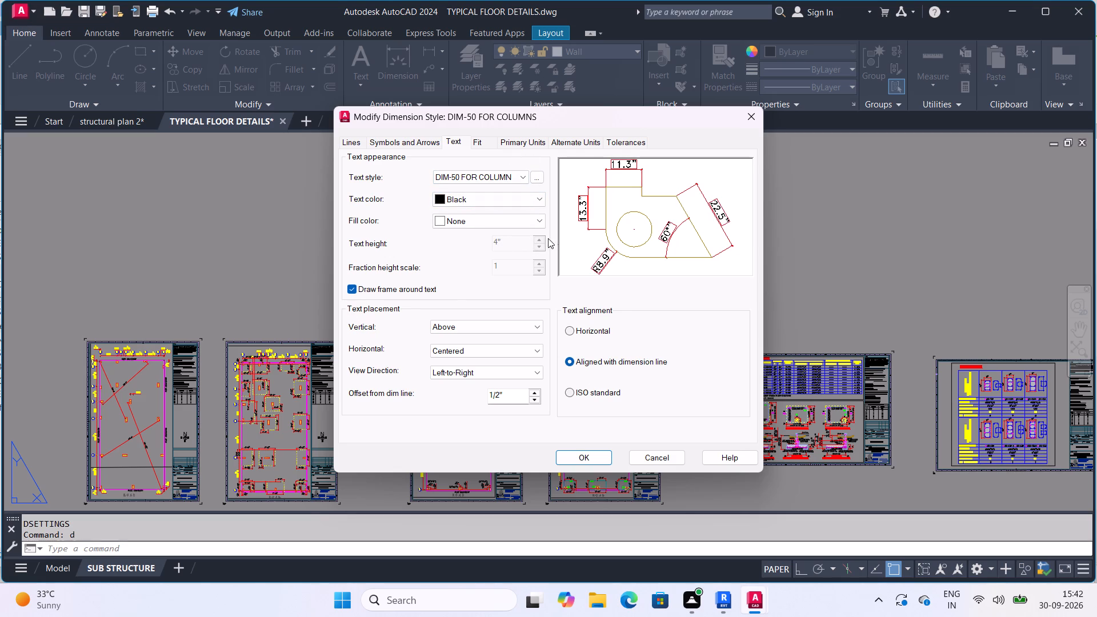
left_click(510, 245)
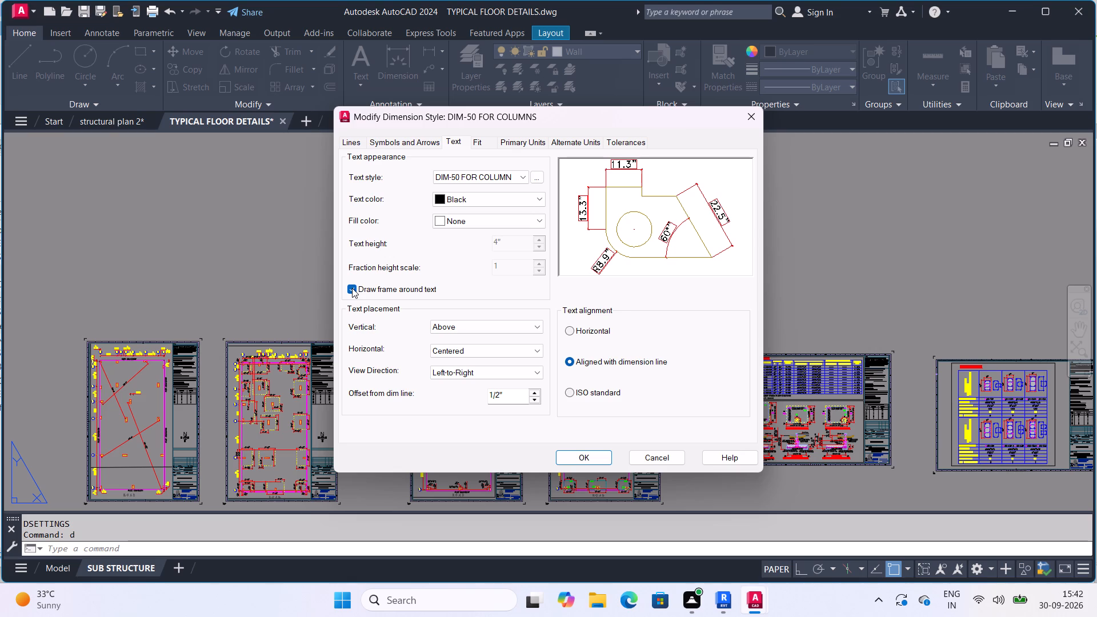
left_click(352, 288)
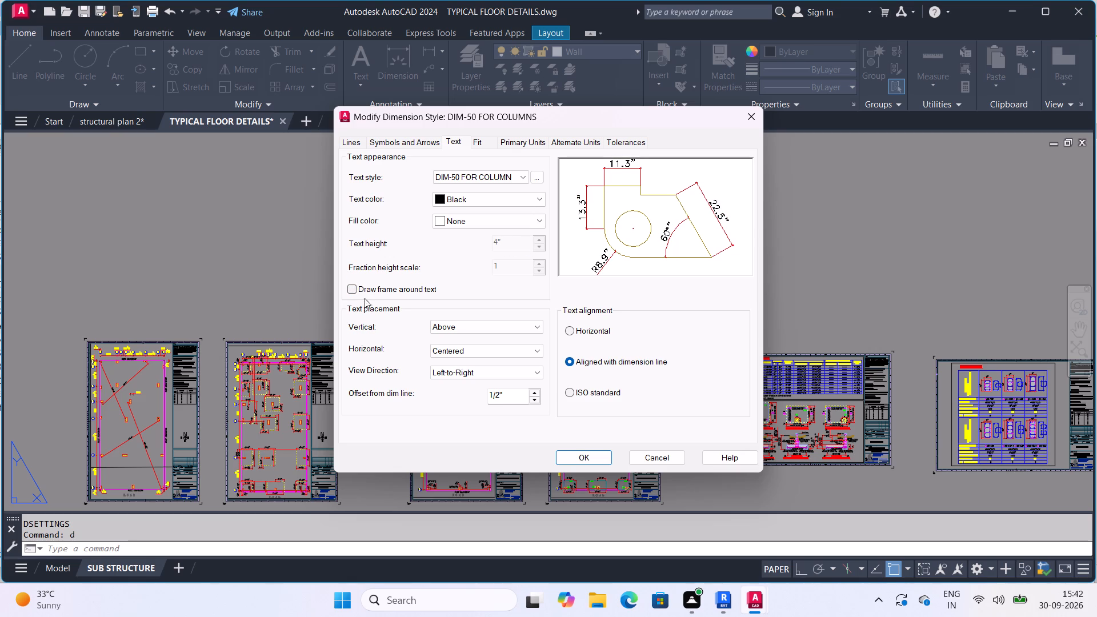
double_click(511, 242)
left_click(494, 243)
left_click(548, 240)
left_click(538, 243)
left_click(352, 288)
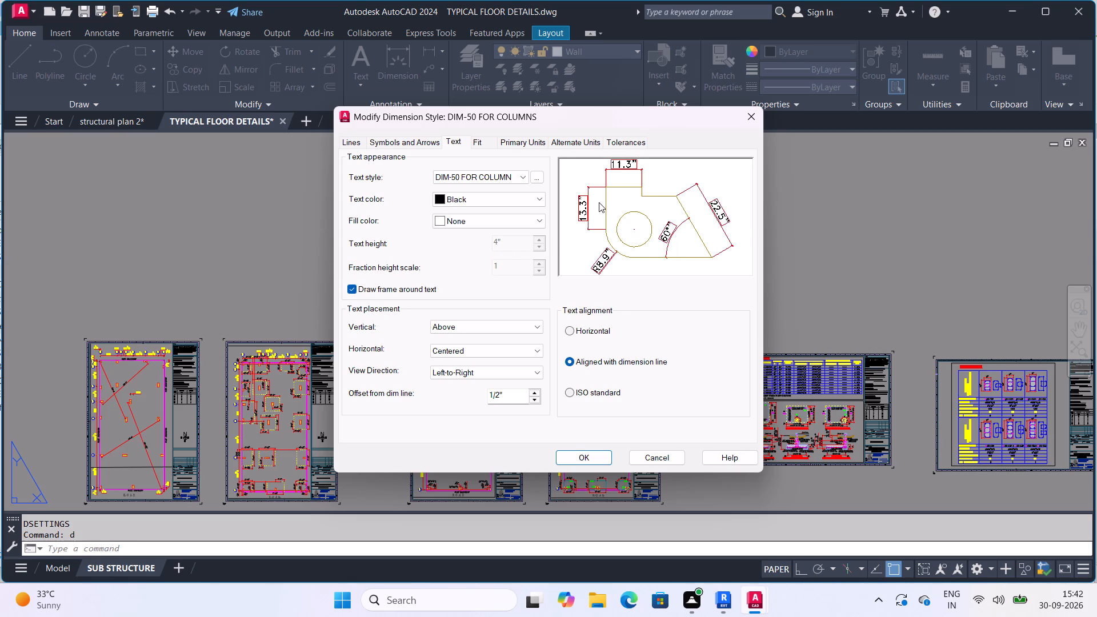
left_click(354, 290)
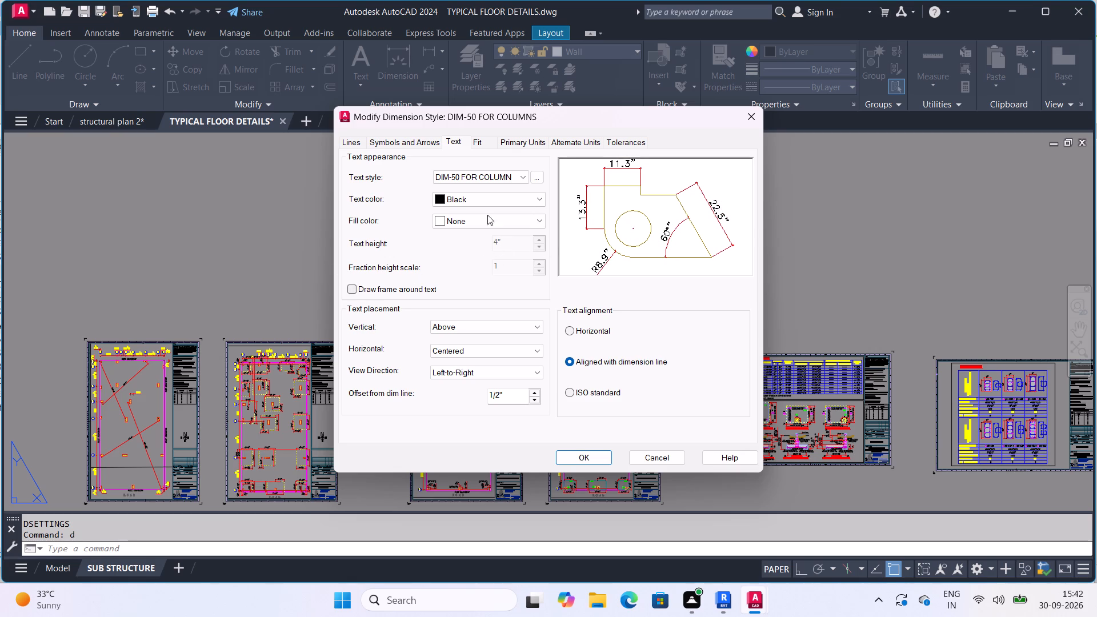
Inspect the DIM-50 FOR COLUMN text style's font and height settings, and leave the dimension style unmodified.
left_click(535, 174)
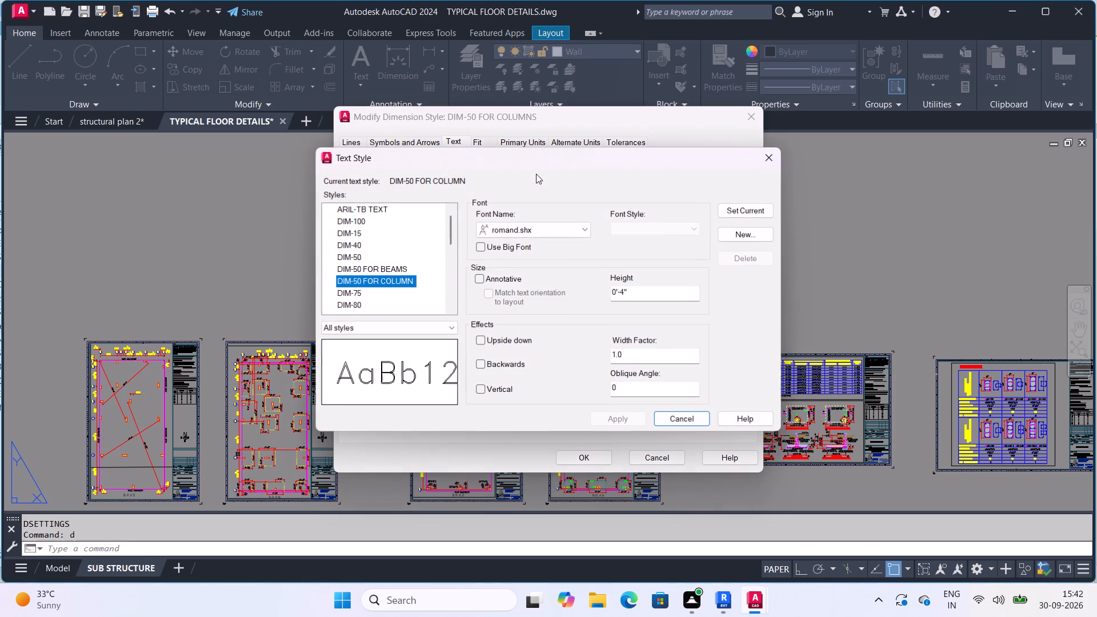
left_click(768, 160)
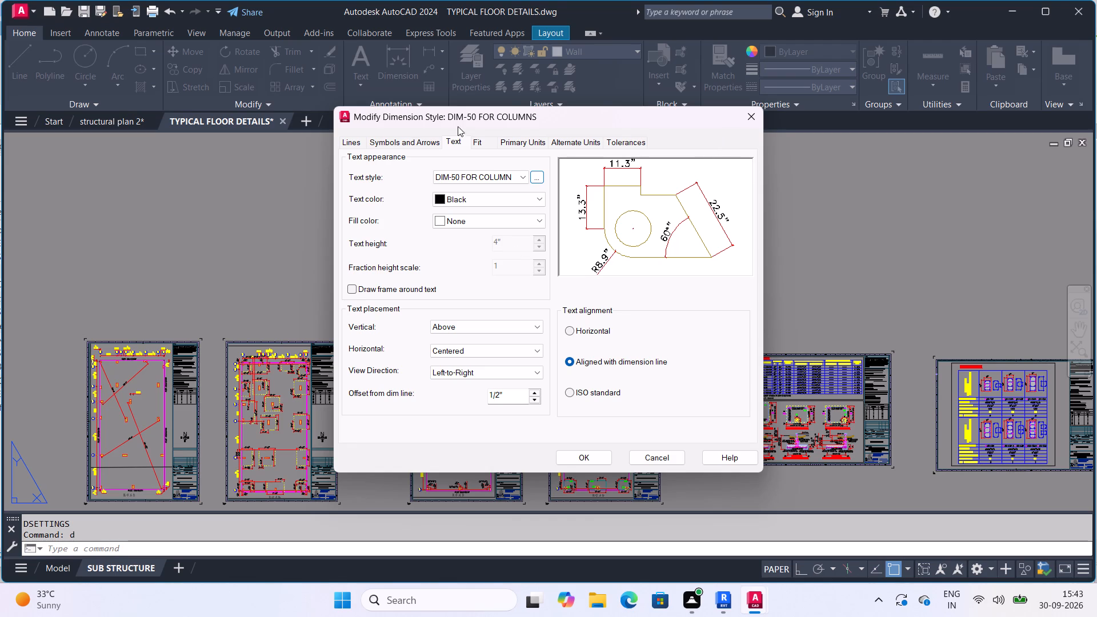
left_click(509, 249)
left_click(750, 114)
key("d")
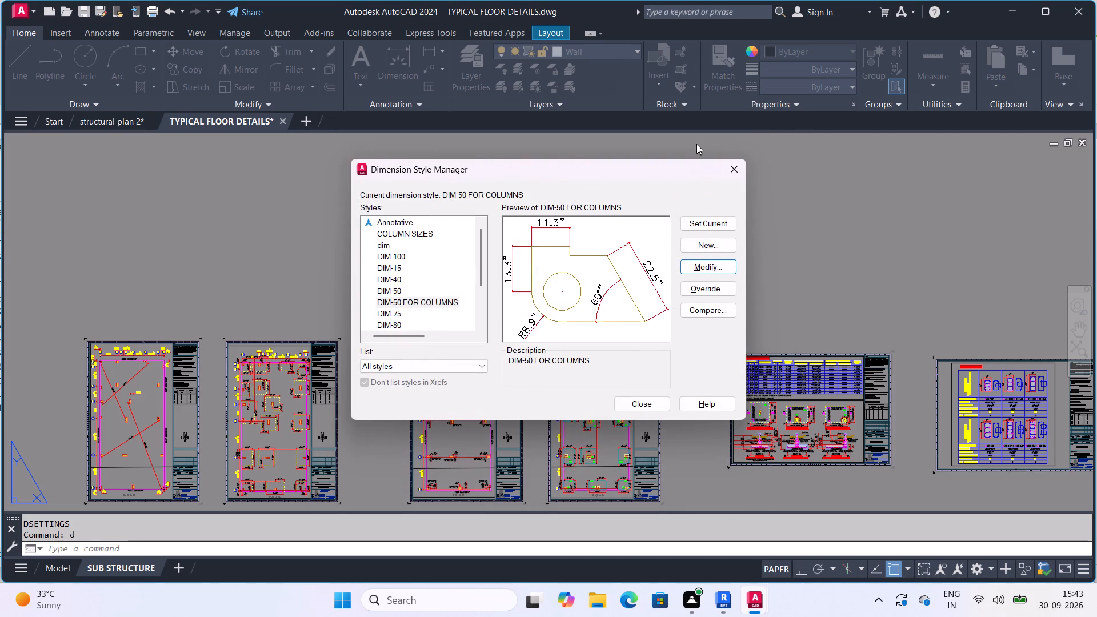
left_click(733, 173)
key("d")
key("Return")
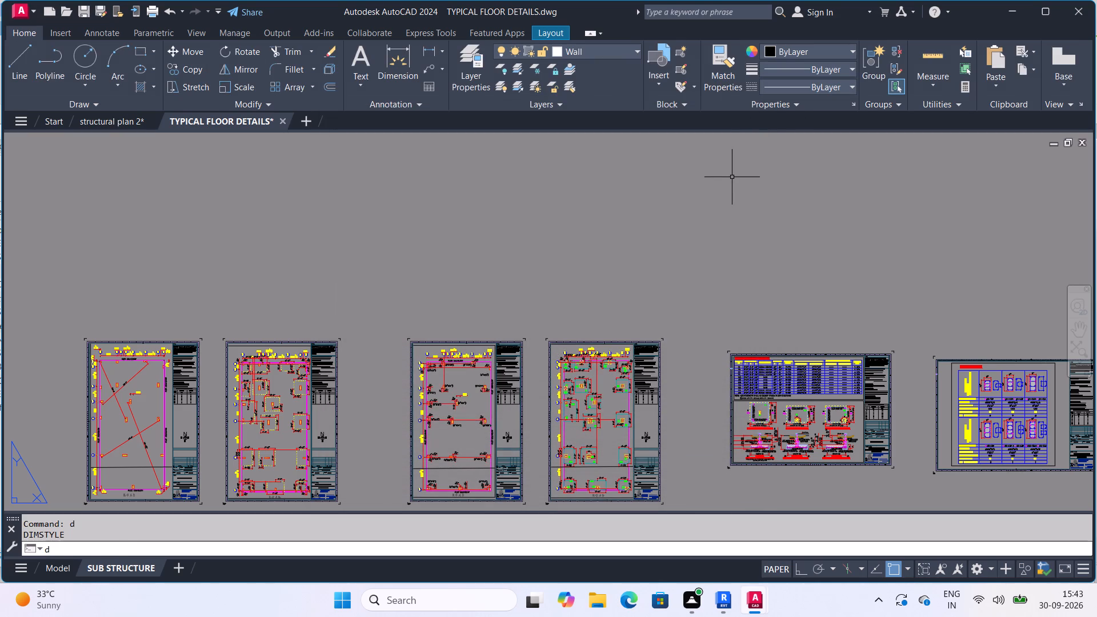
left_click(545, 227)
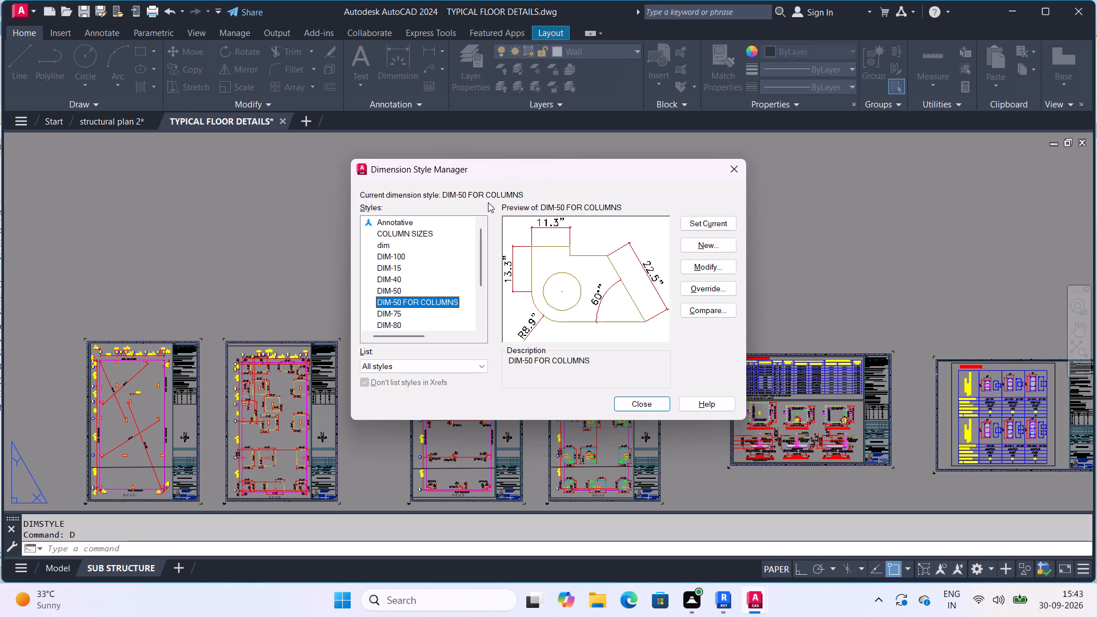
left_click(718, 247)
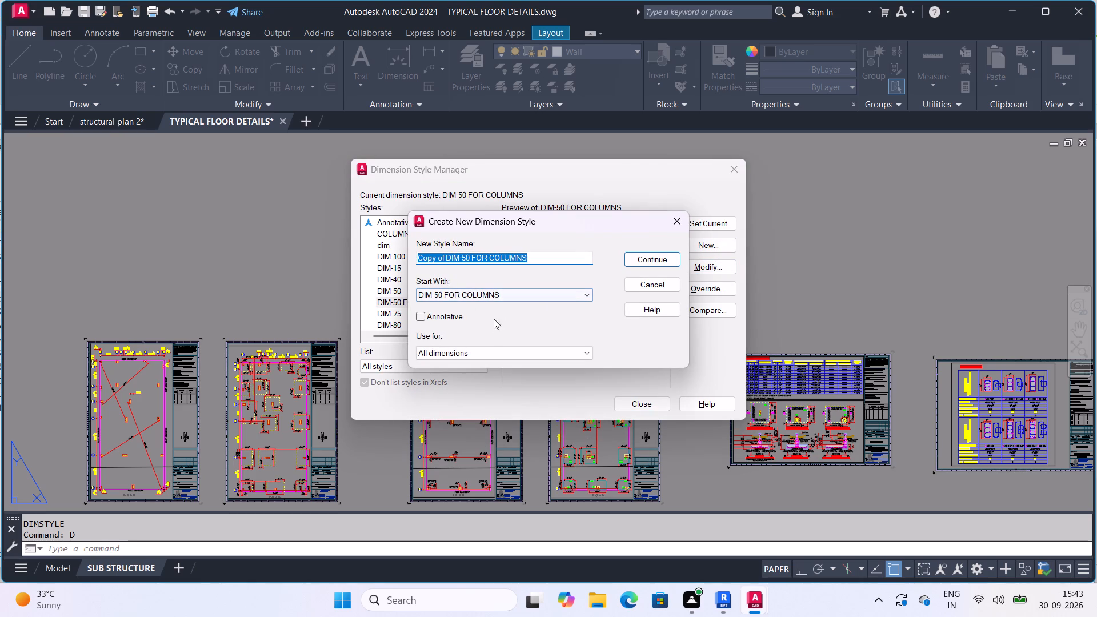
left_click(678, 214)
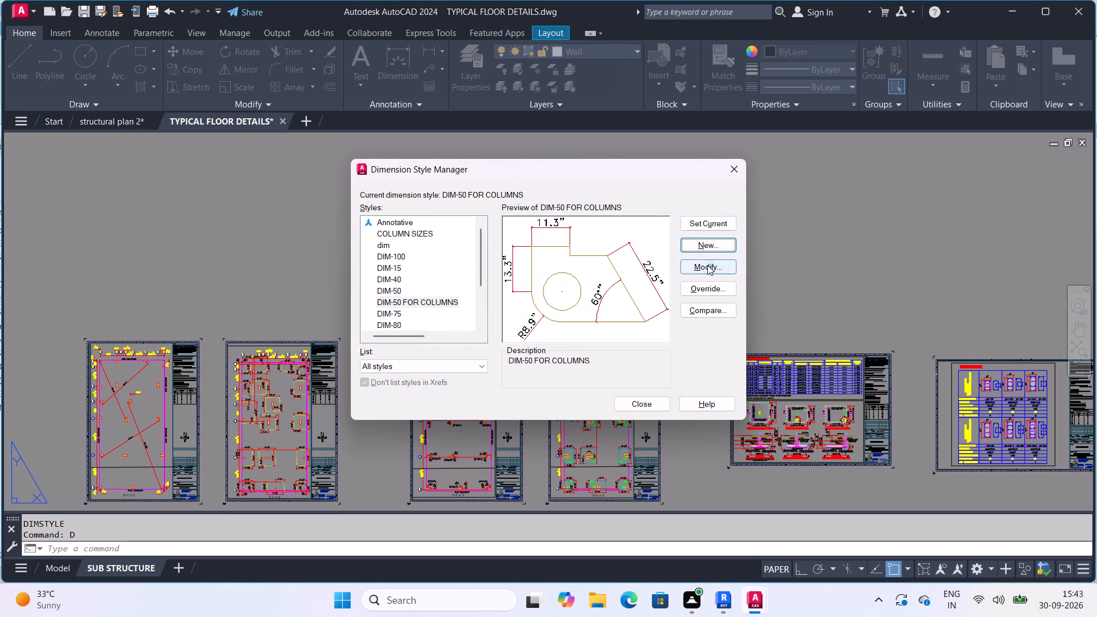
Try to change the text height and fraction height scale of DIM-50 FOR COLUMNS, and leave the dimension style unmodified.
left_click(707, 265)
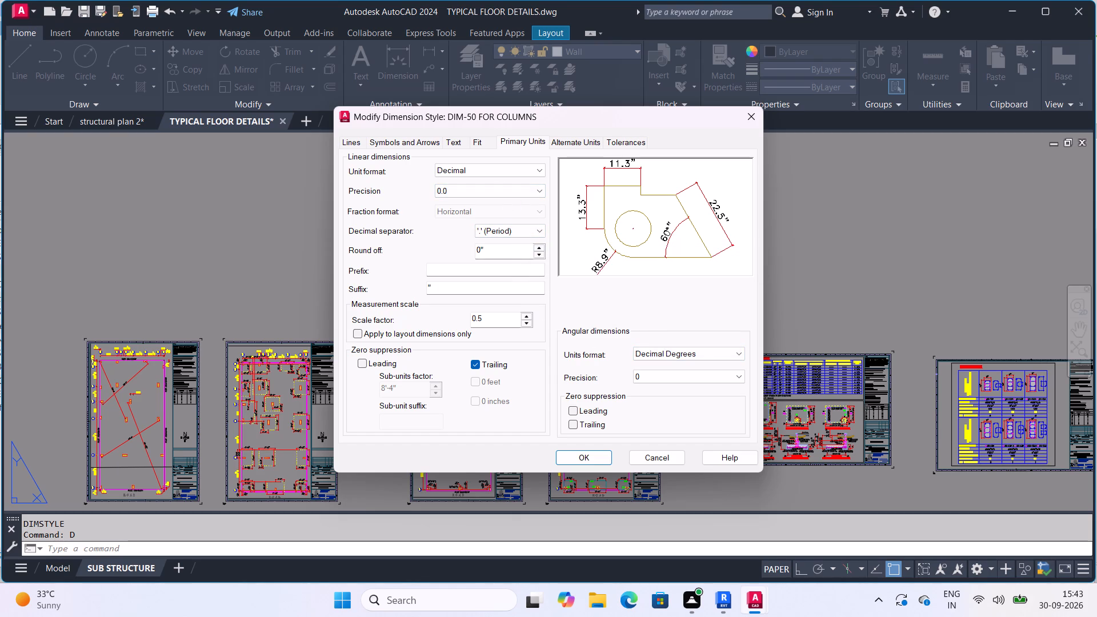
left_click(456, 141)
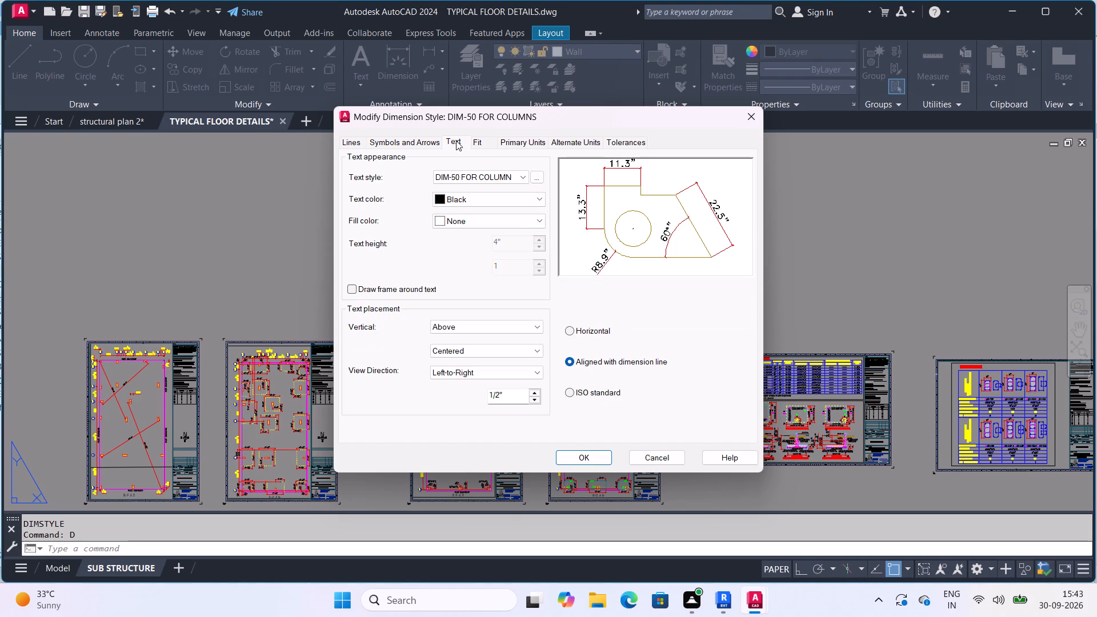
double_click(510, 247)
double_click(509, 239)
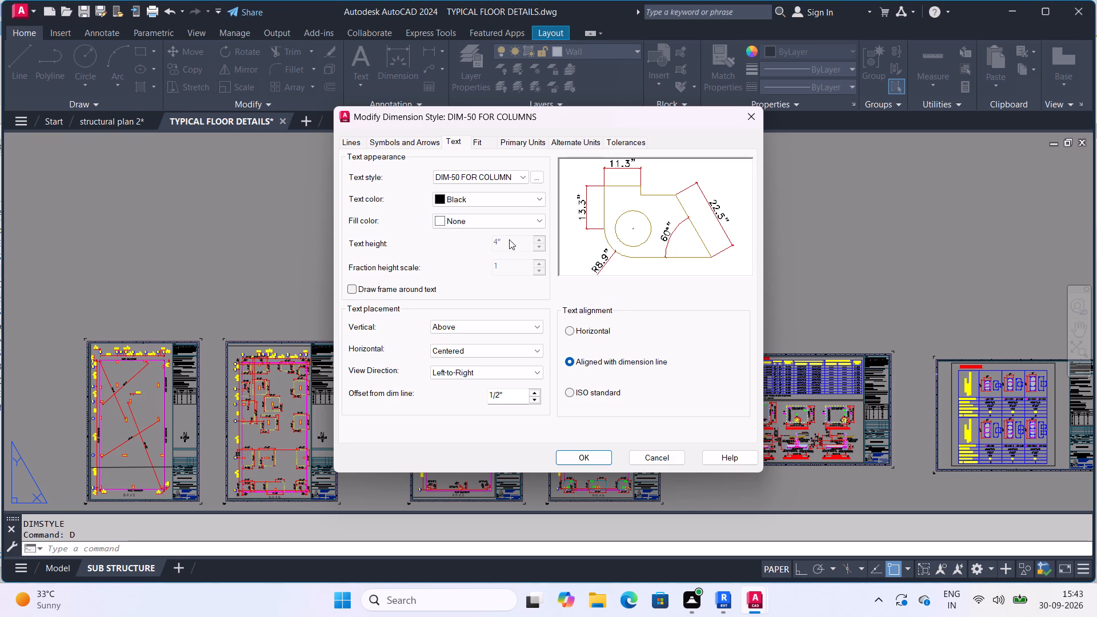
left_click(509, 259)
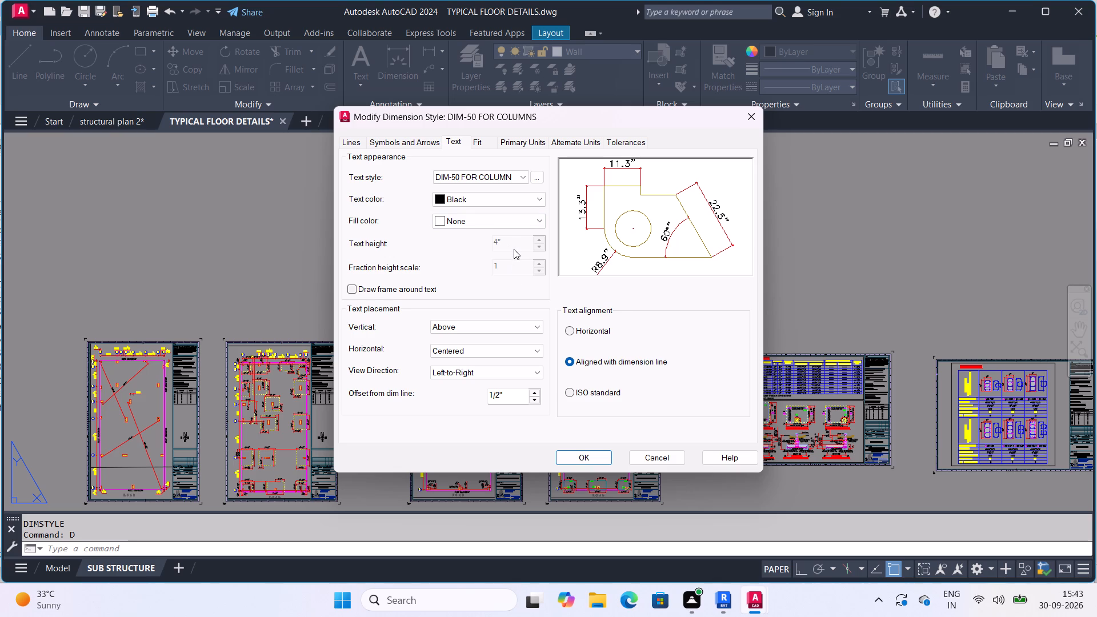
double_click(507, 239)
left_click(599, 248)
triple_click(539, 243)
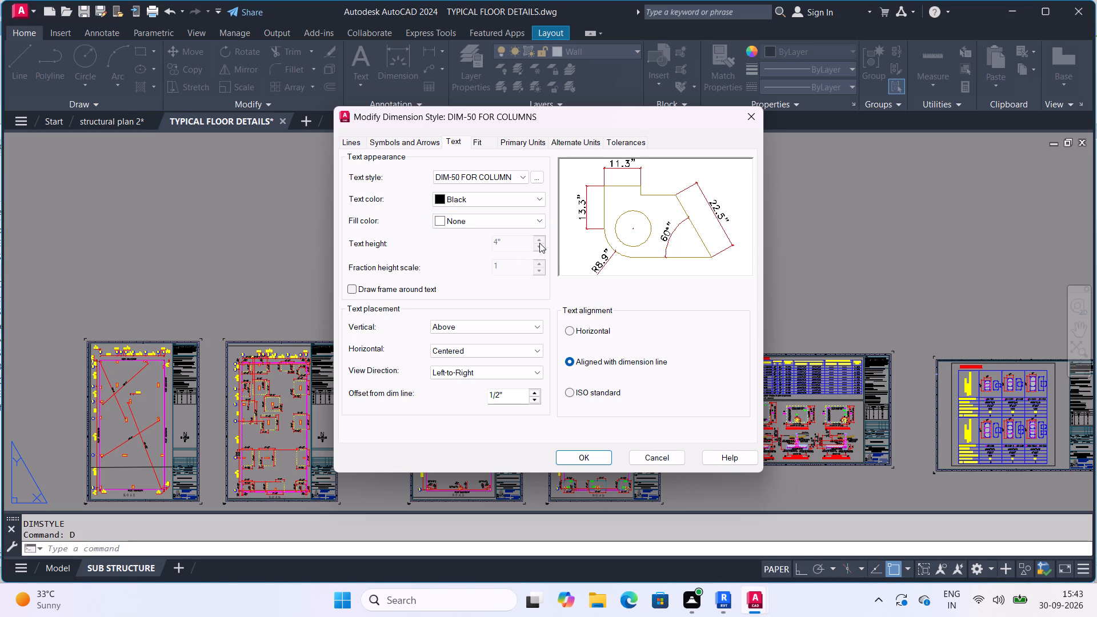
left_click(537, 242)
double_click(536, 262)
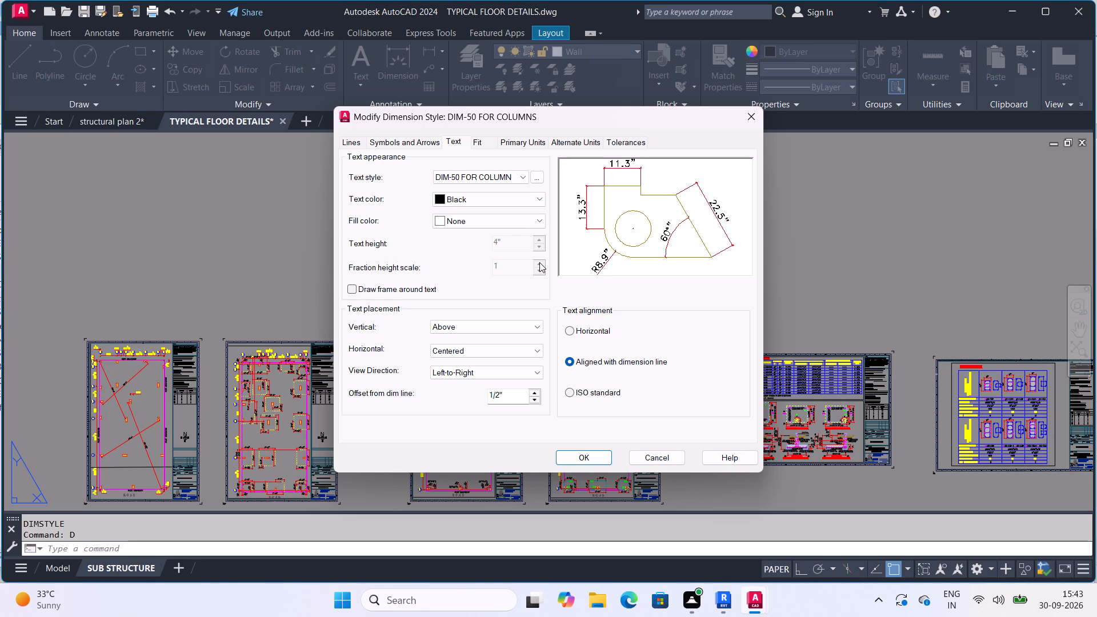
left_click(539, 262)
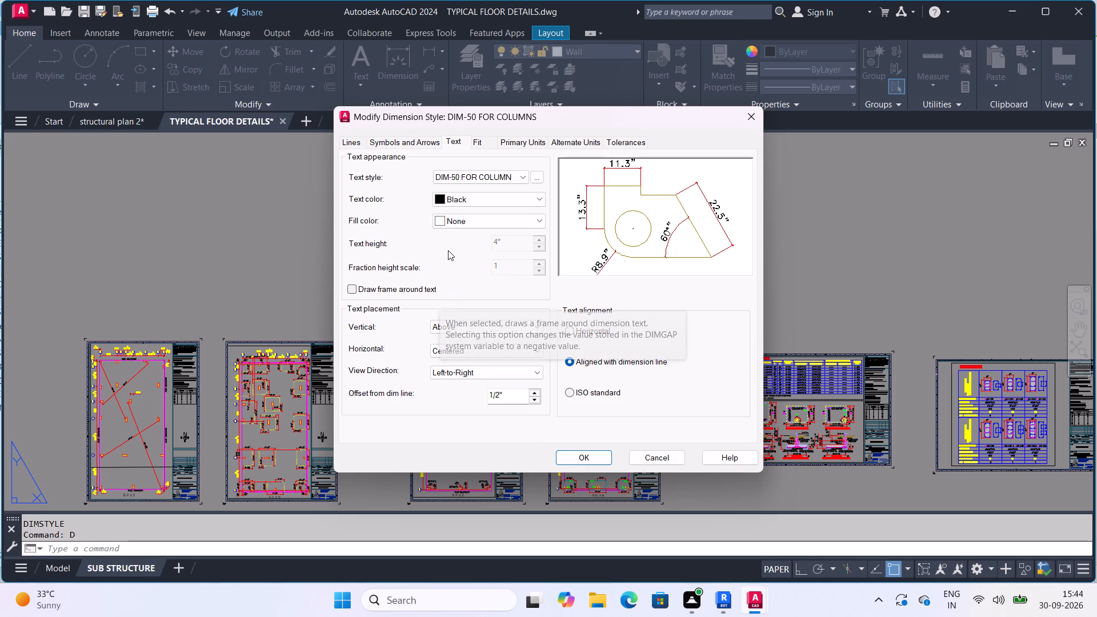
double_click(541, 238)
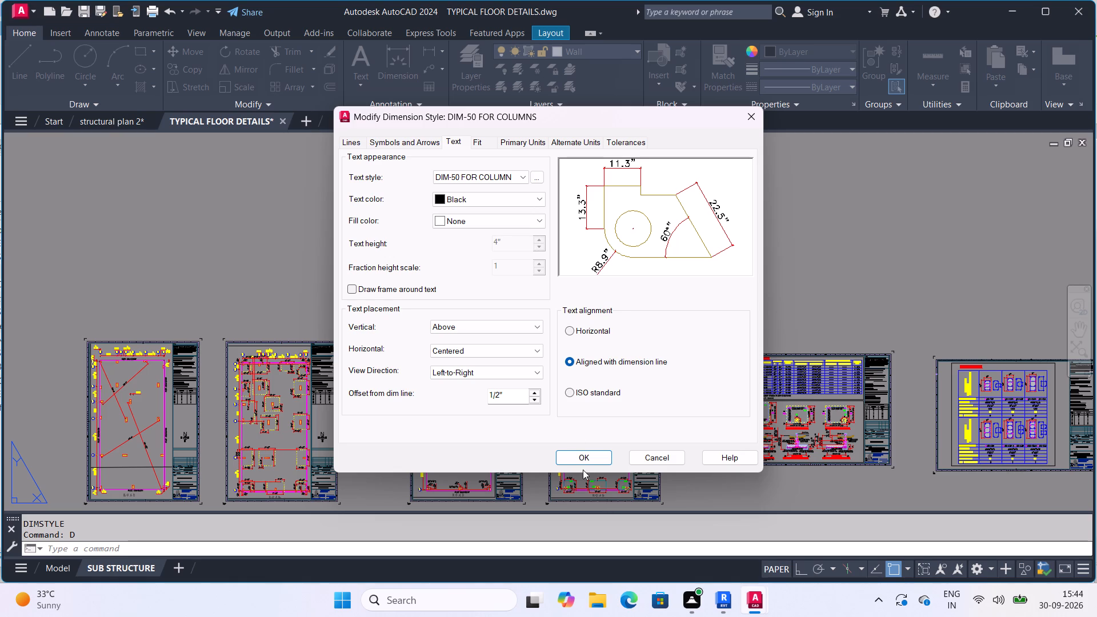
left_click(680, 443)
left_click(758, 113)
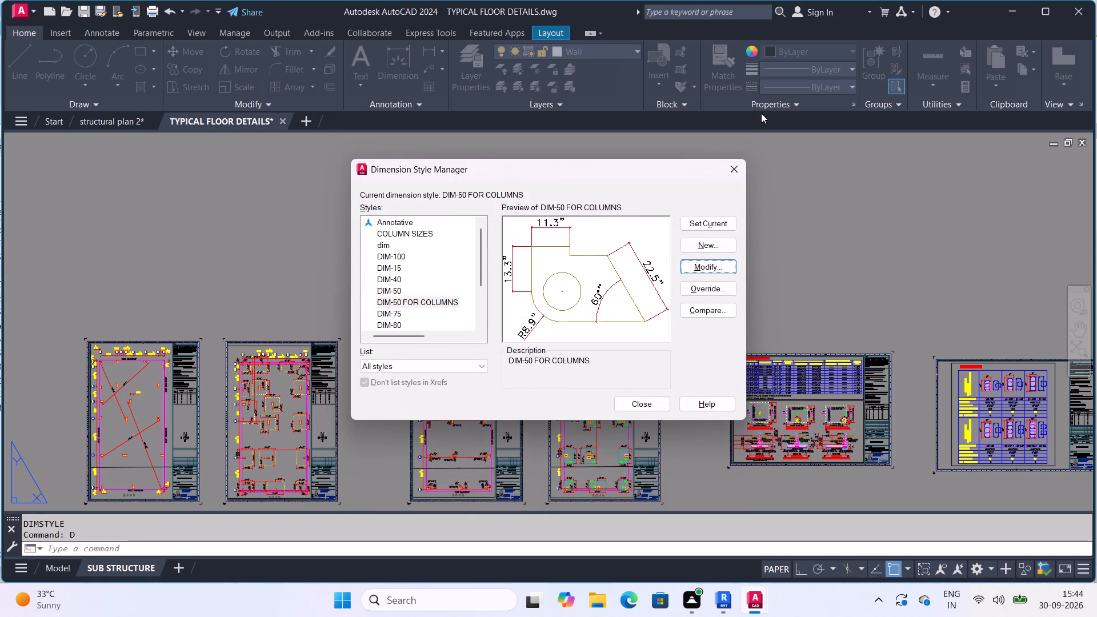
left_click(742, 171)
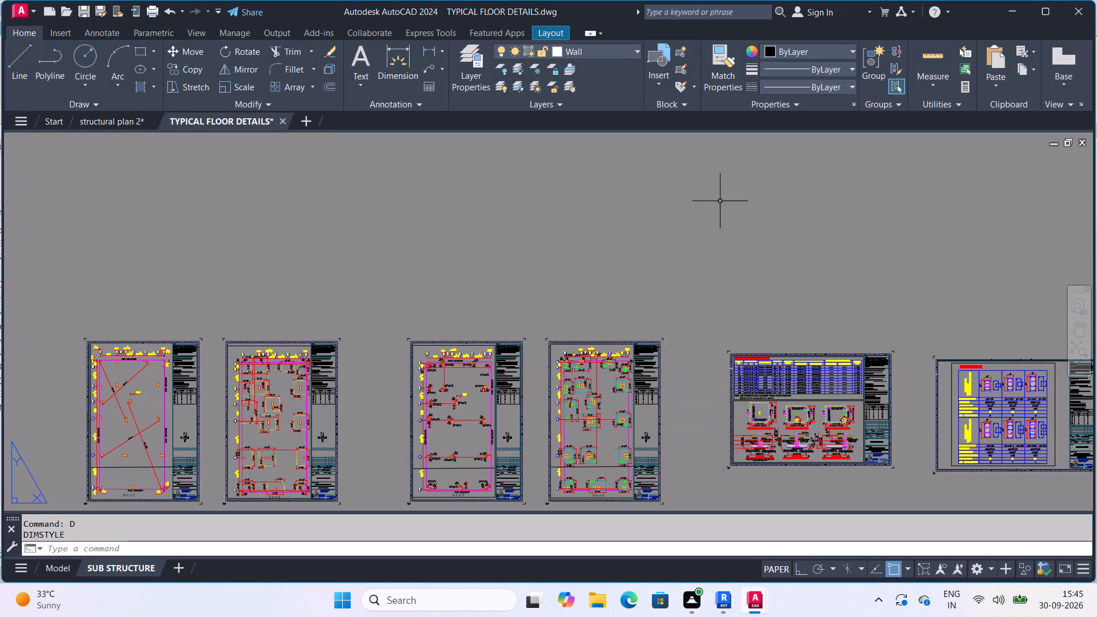
Switch to model space and examine the pedestal, footing and PCC levels in the typical section of isolated footing.
left_click(52, 571)
scroll(491, 438, "down", 2)
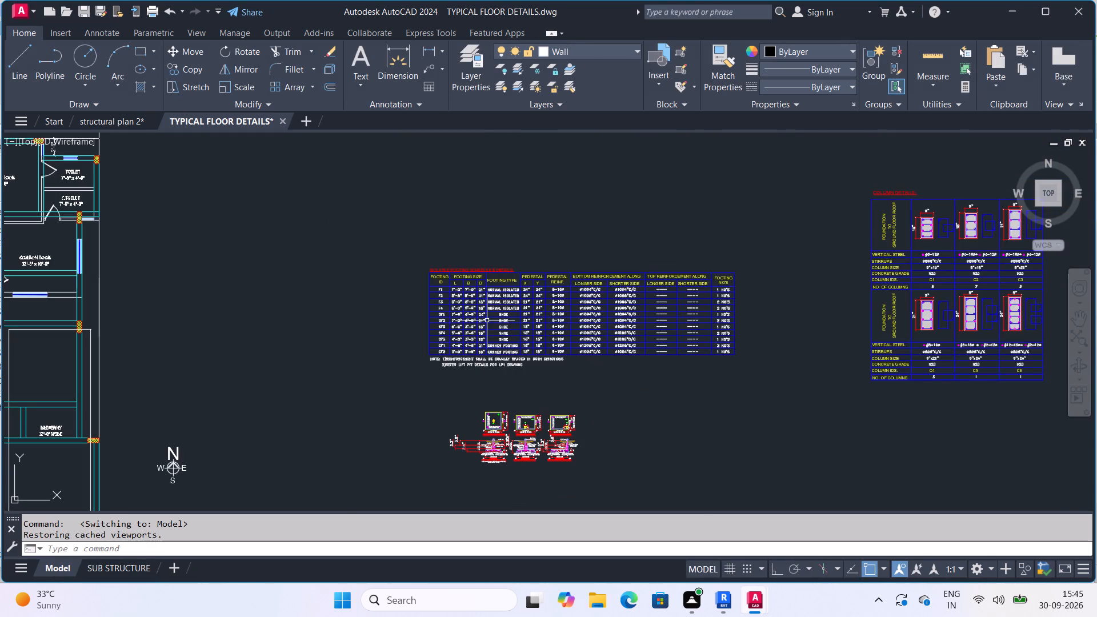
scroll(485, 317, "down", 1)
middle_click_drag(485, 317, 534, 325)
scroll(517, 275, "down", 4)
middle_click_drag(550, 231, 534, 323)
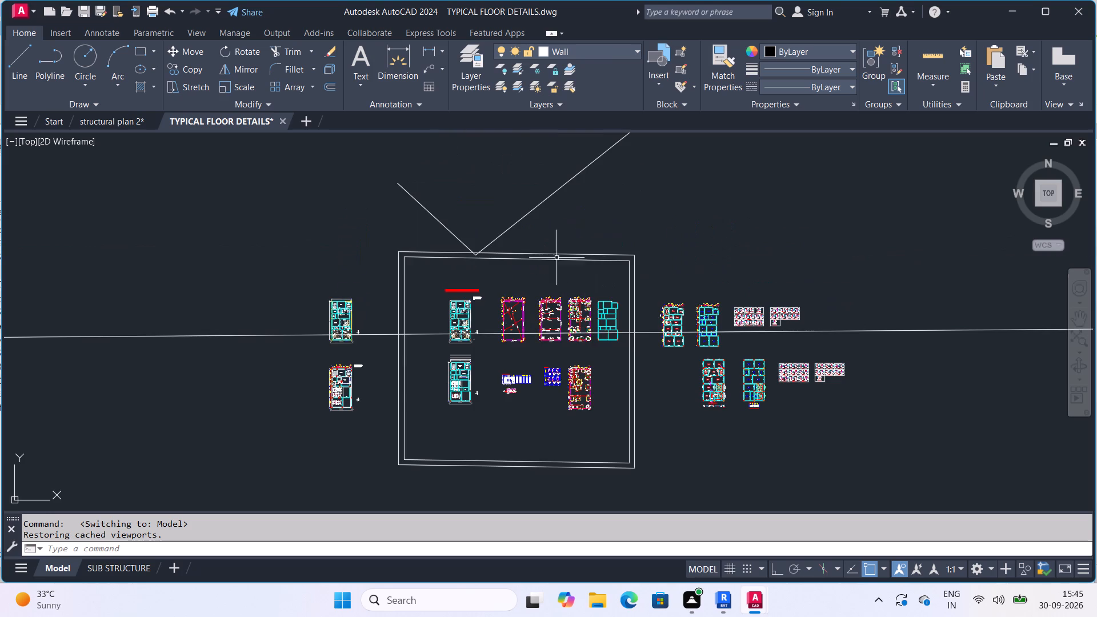
scroll(484, 412, "up", 3)
scroll(588, 336, "up", 3)
middle_click_drag(572, 292, 563, 361)
scroll(485, 433, "up", 4)
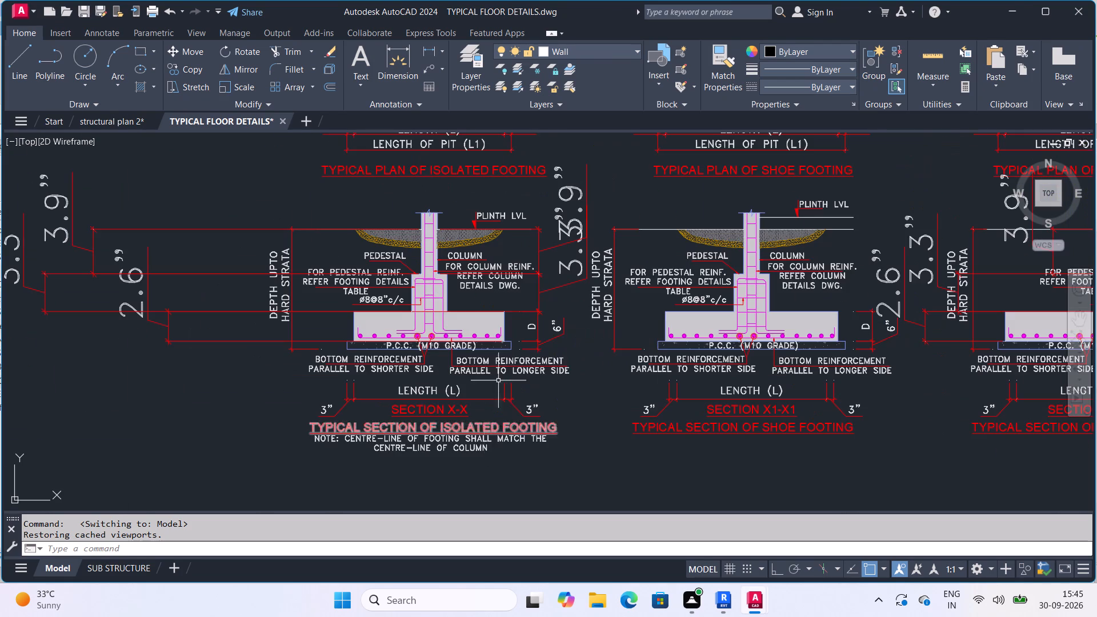
middle_click_drag(421, 319, 423, 337)
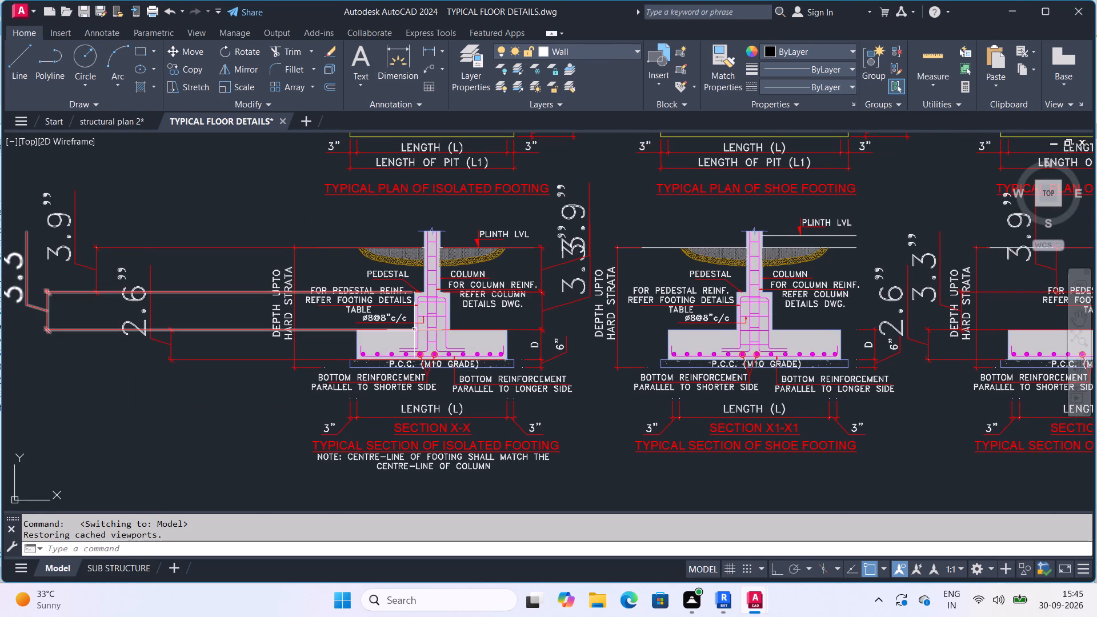
middle_click_drag(438, 344, 420, 362)
scroll(427, 373, "up", 2)
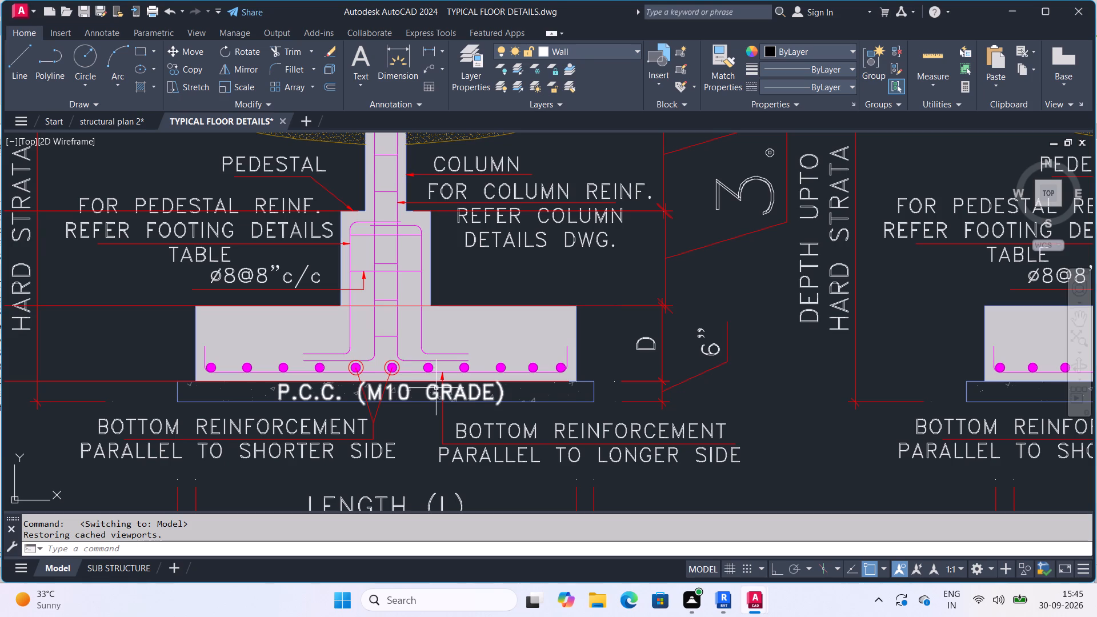
scroll(483, 330, "down", 1)
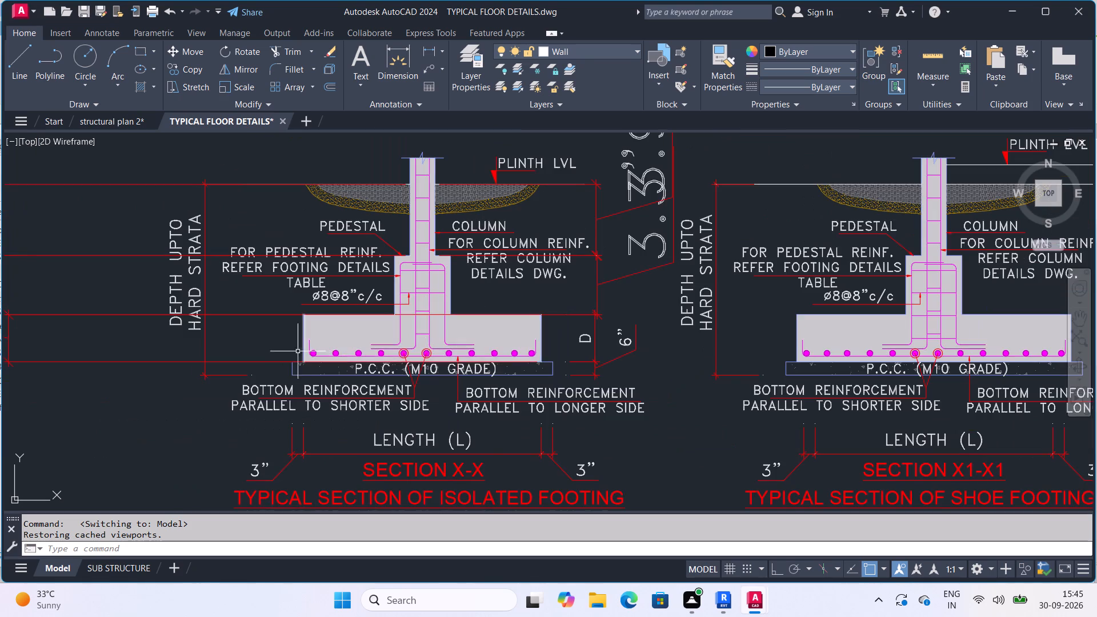
scroll(266, 346, "down", 1)
middle_click_drag(294, 356, 443, 375)
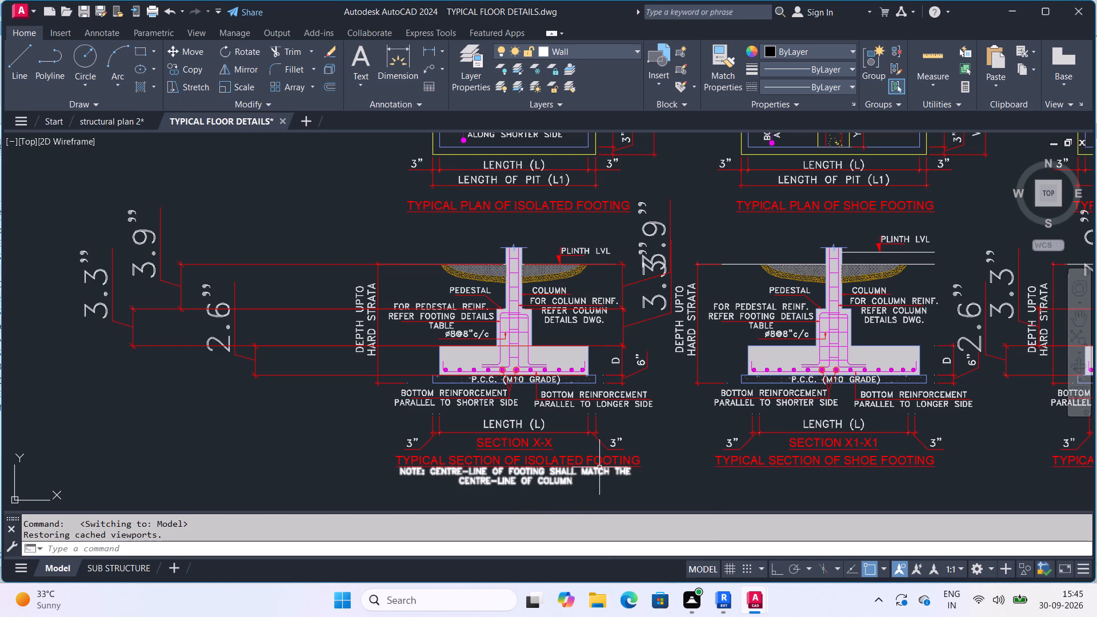
Shift the centre-line note beneath the typical section of isolated footing slightly down and to the right.
left_click_drag(599, 468, 612, 470)
left_click_drag(614, 470, 622, 475)
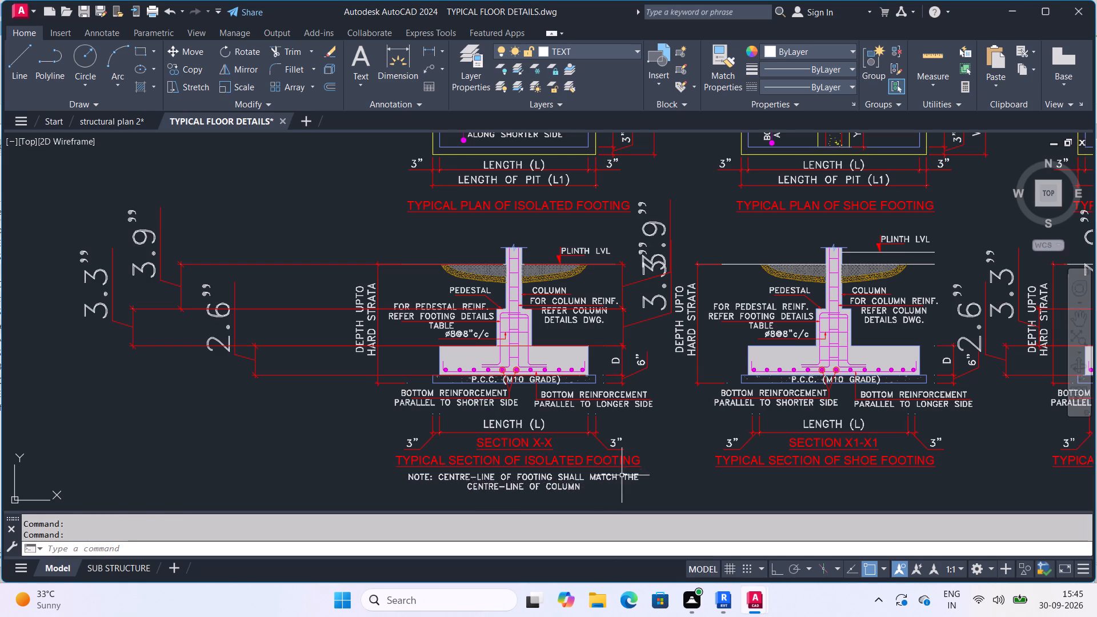
scroll(629, 487, "down", 1)
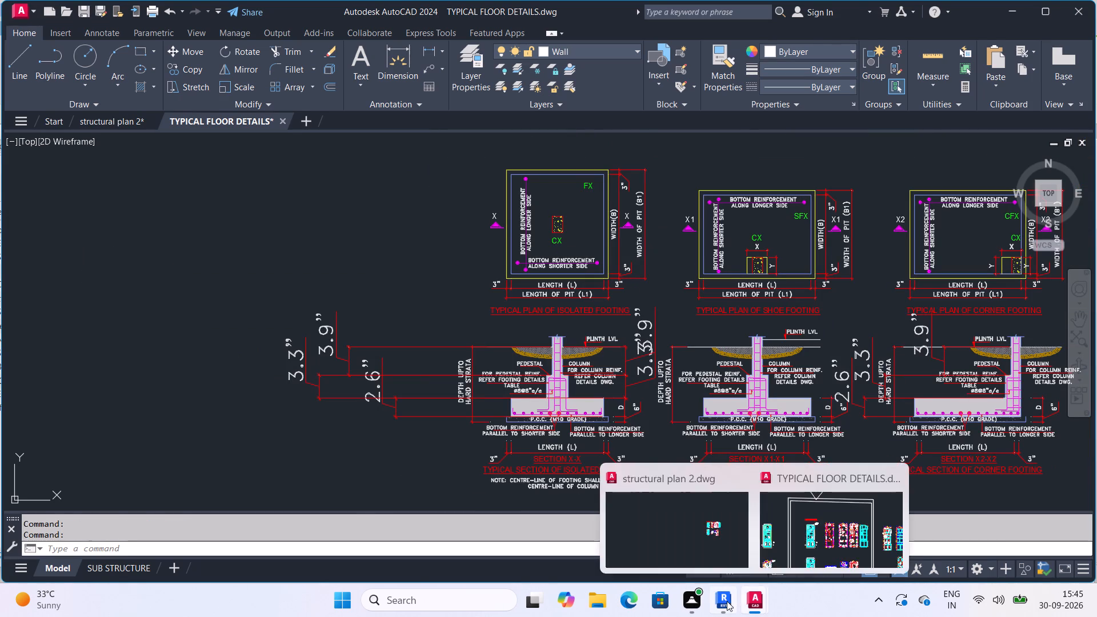
Switch to Revit and rename the founation level to B.O.P FOOTING in the North elevation, renaming its corresponding views too.
left_click(726, 601)
scroll(752, 364, "up", 3)
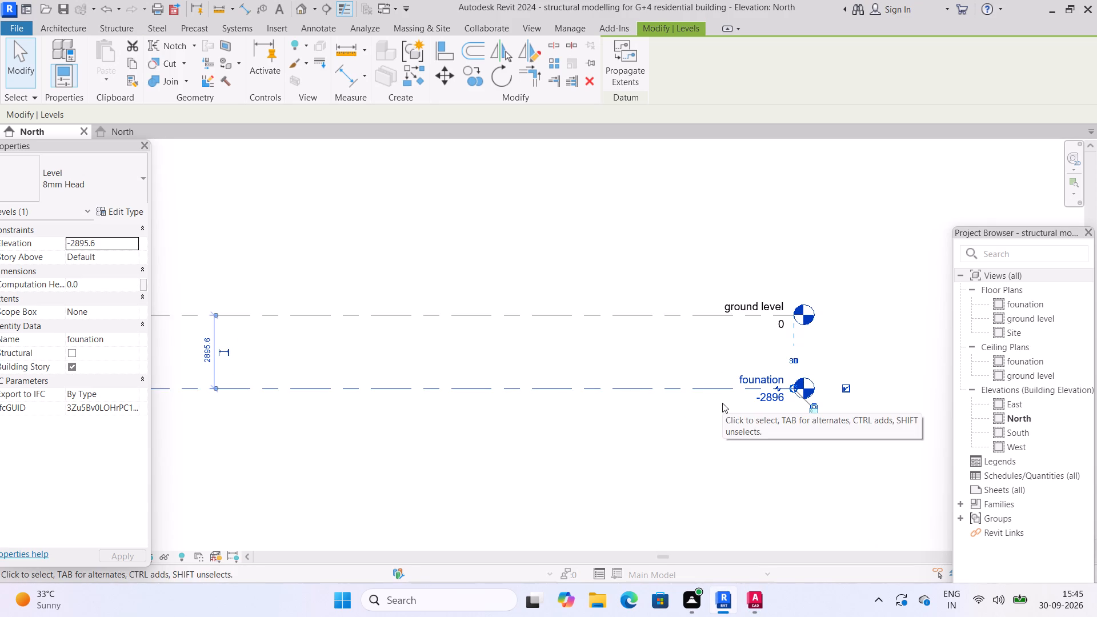
scroll(788, 378, "up", 3)
left_click(753, 384)
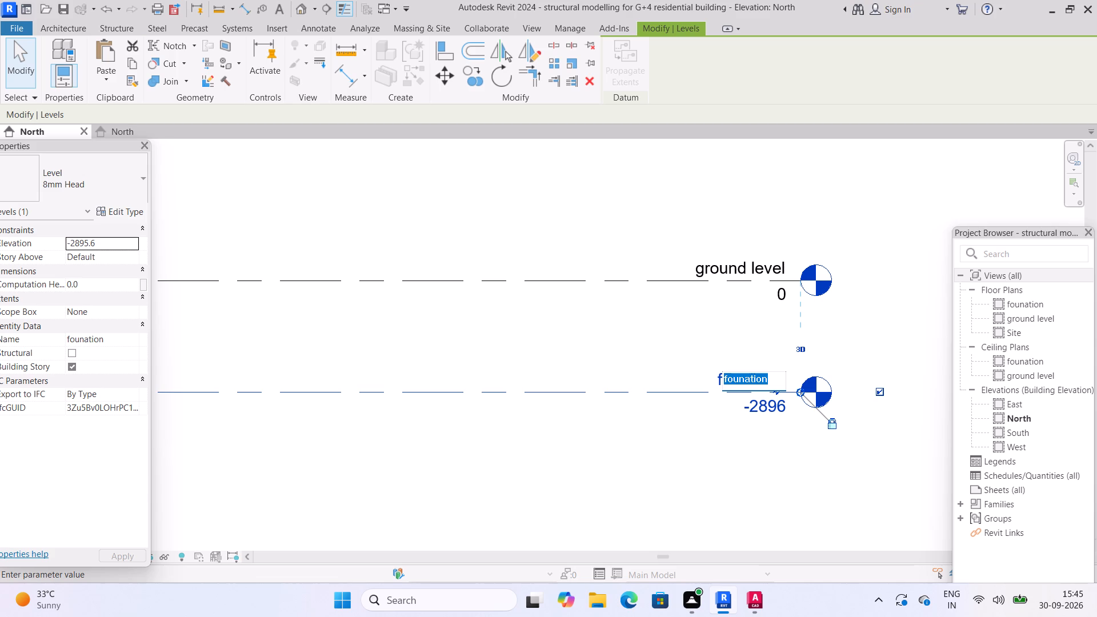
key("b")
type(".OP")
key("BackSpace")
type(".P")
key("space")
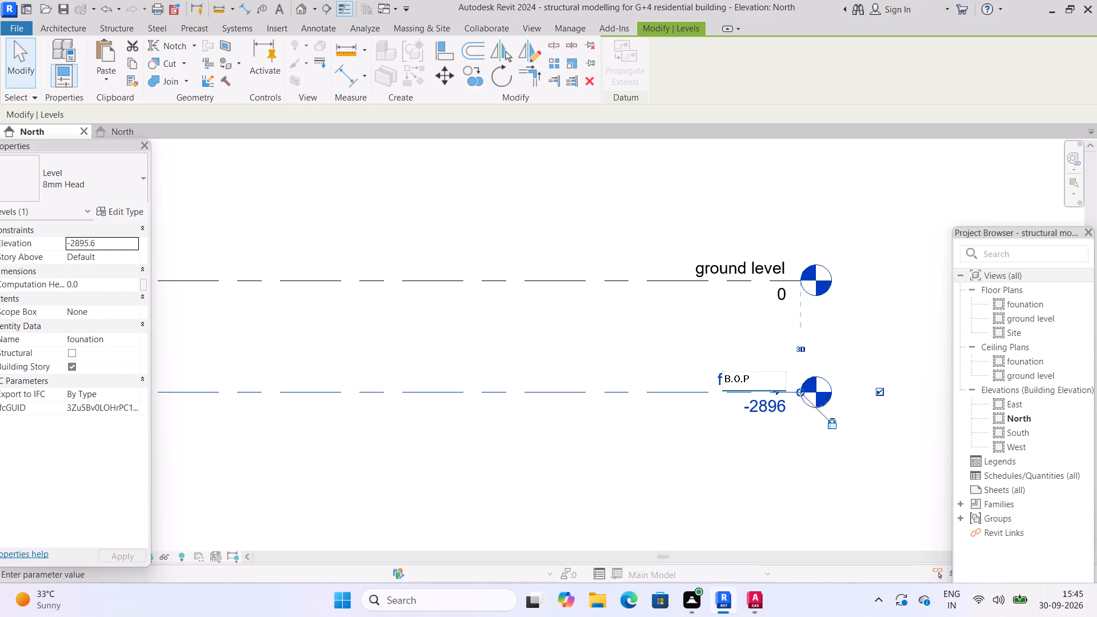
type("FOOTING")
key("Return")
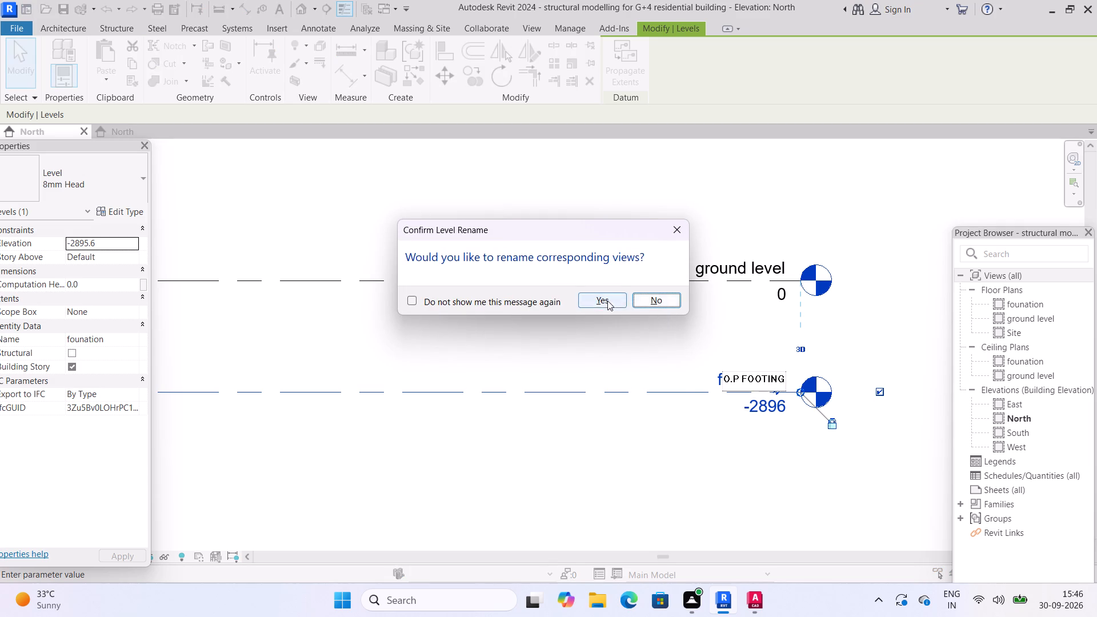
left_click(607, 301)
Open the B.O.P FOOTING level's elevation for editing and switch to AutoCAD to check the depths in the typical footing sections.
left_click(777, 404)
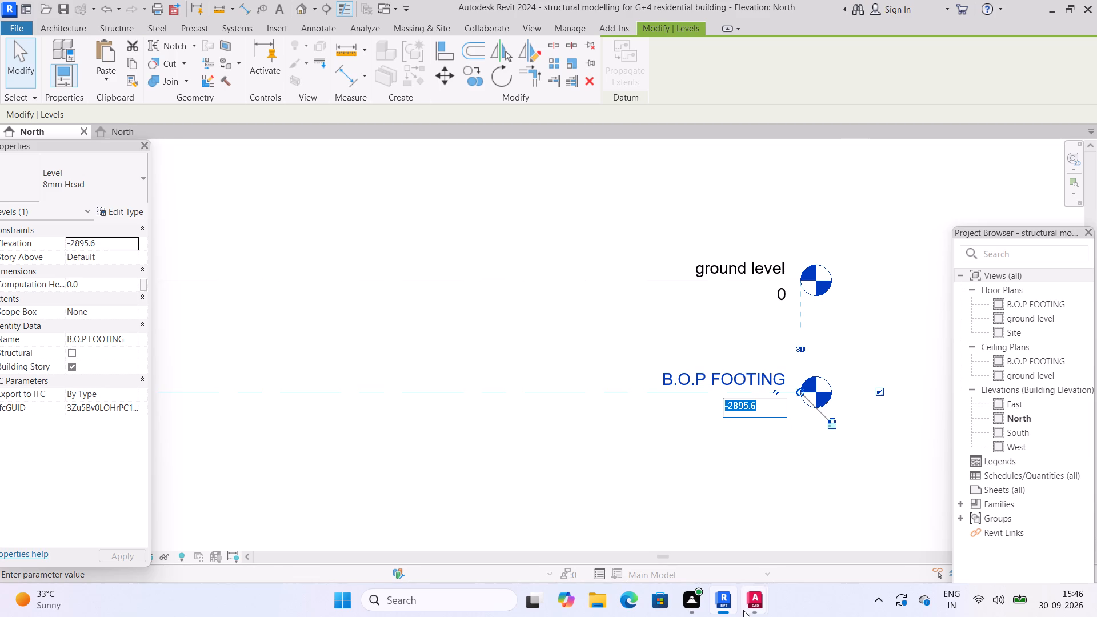
left_click(769, 524)
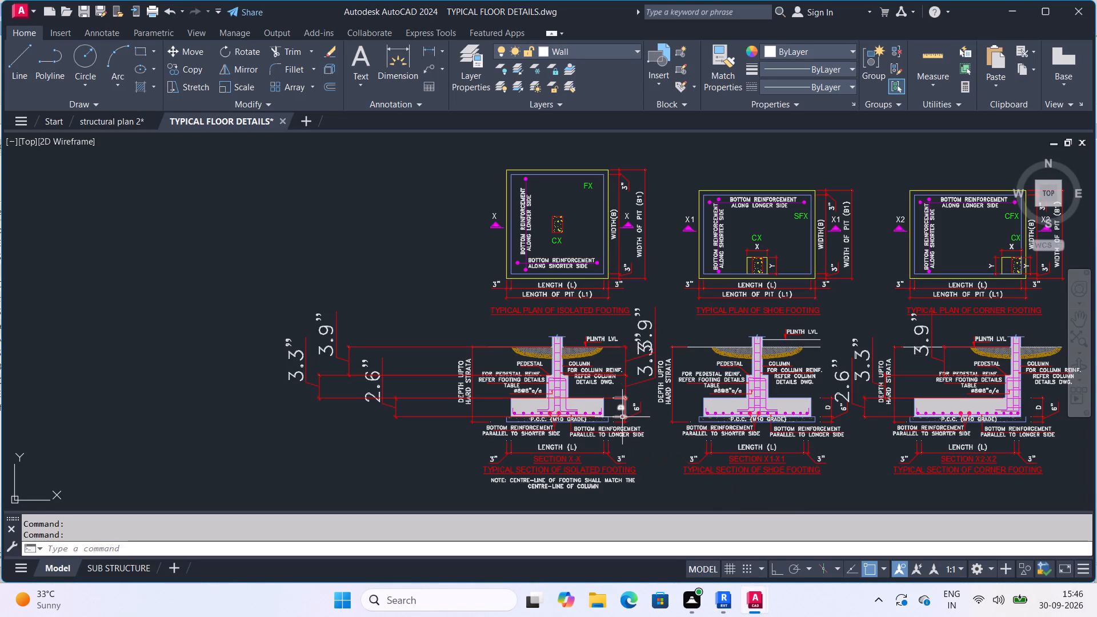
scroll(794, 412, "up", 2)
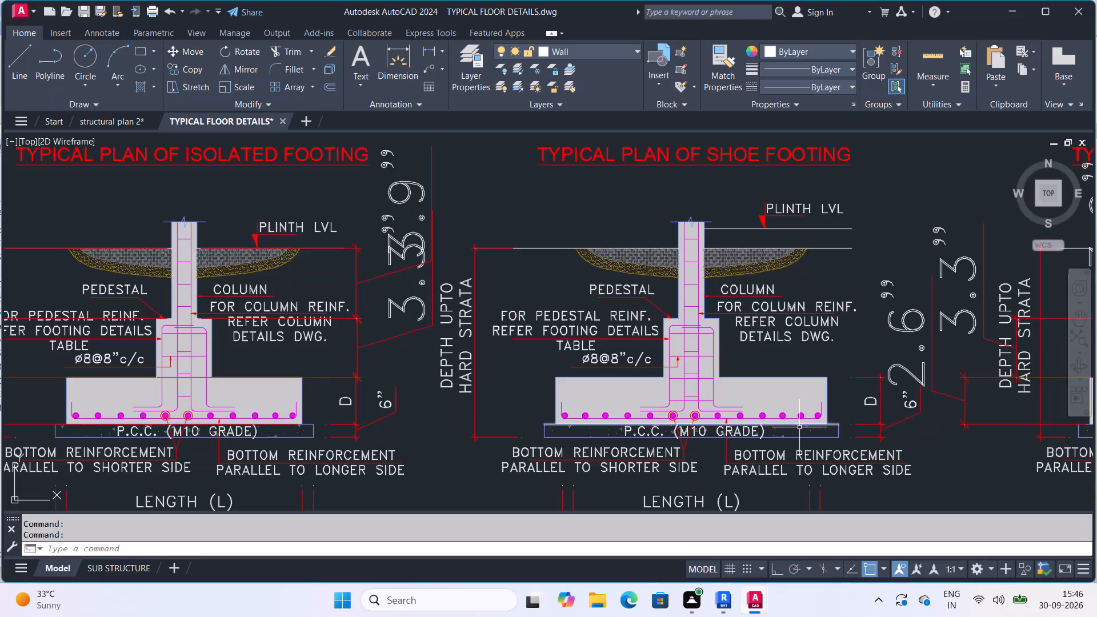
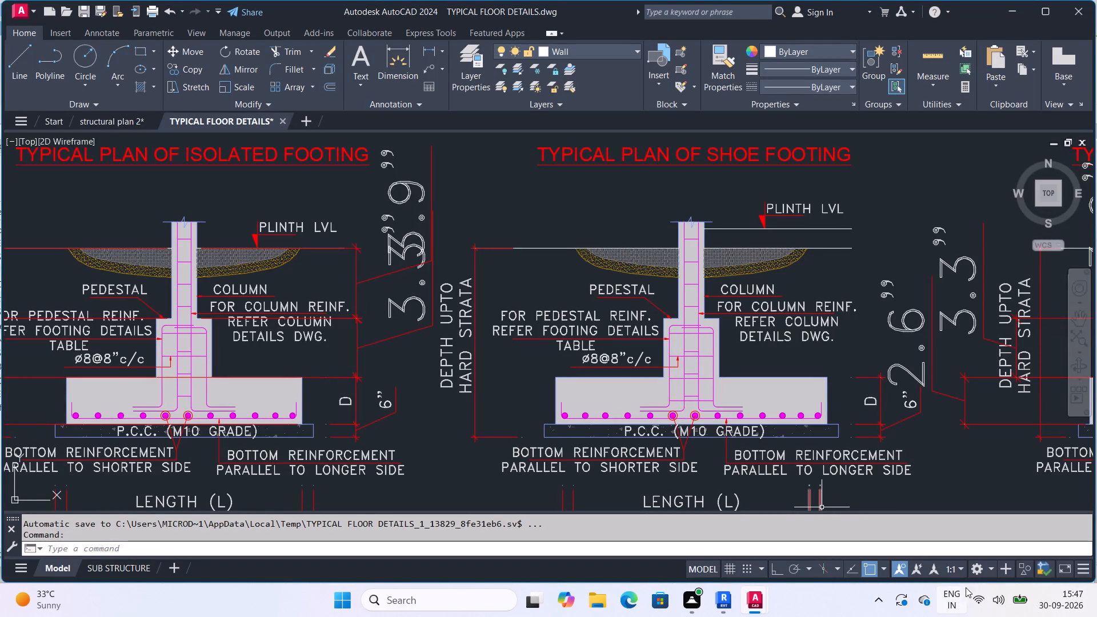
Examine the depth dimensions and PCC layer in the typical section of isolated footing and its neighbouring footing details.
middle_click_drag(1014, 604, 824, 574)
scroll(955, 602, "down", 1)
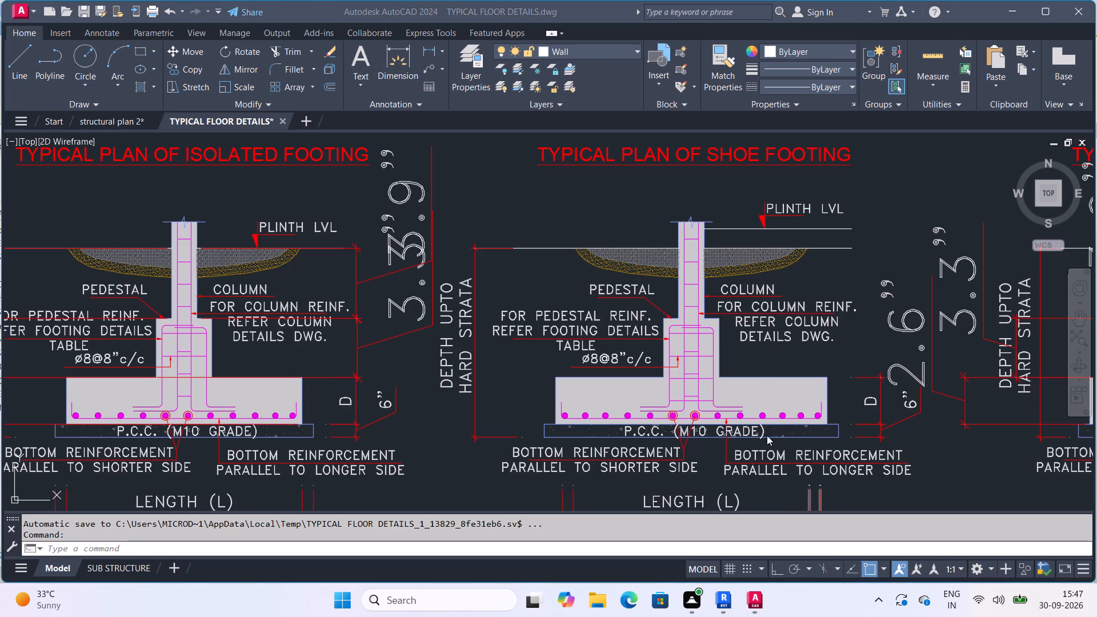
middle_click_drag(758, 366, 690, 333)
scroll(752, 362, "down", 3)
scroll(593, 415, "up", 2)
scroll(636, 345, "up", 1)
middle_click_drag(526, 278, 501, 292)
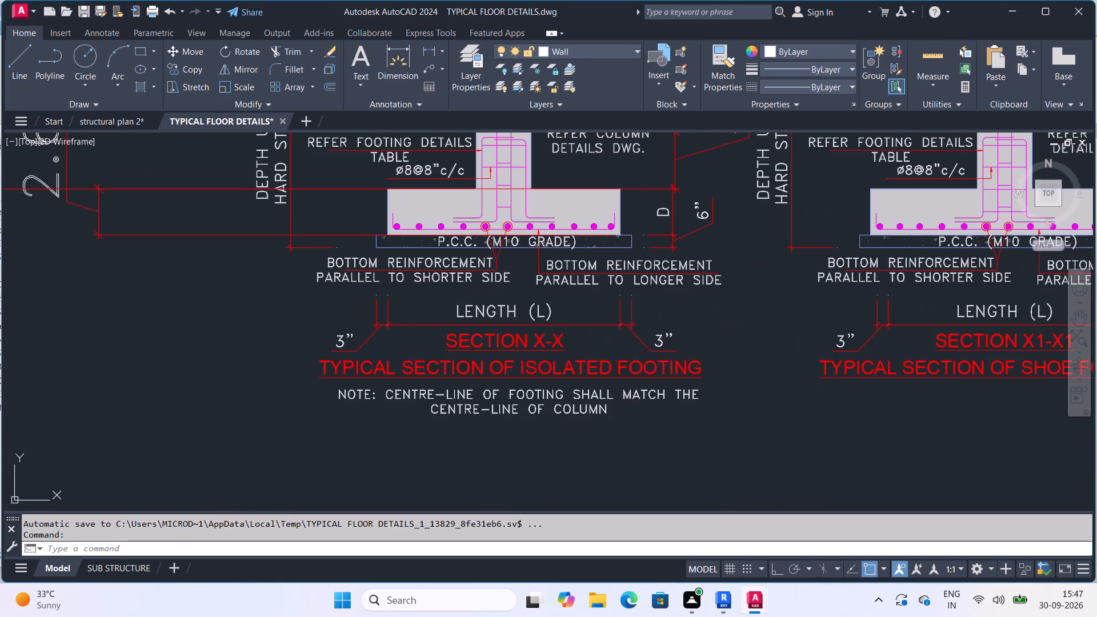
middle_click_drag(501, 292, 432, 407)
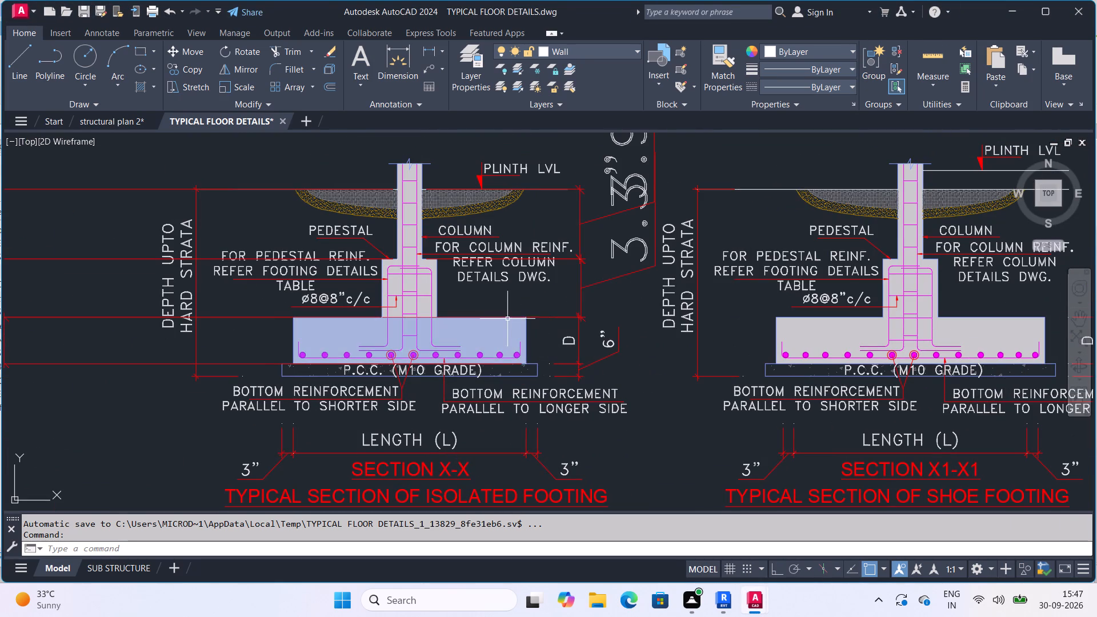
middle_click_drag(507, 319, 526, 372)
scroll(509, 319, "down", 2)
scroll(446, 386, "up", 1)
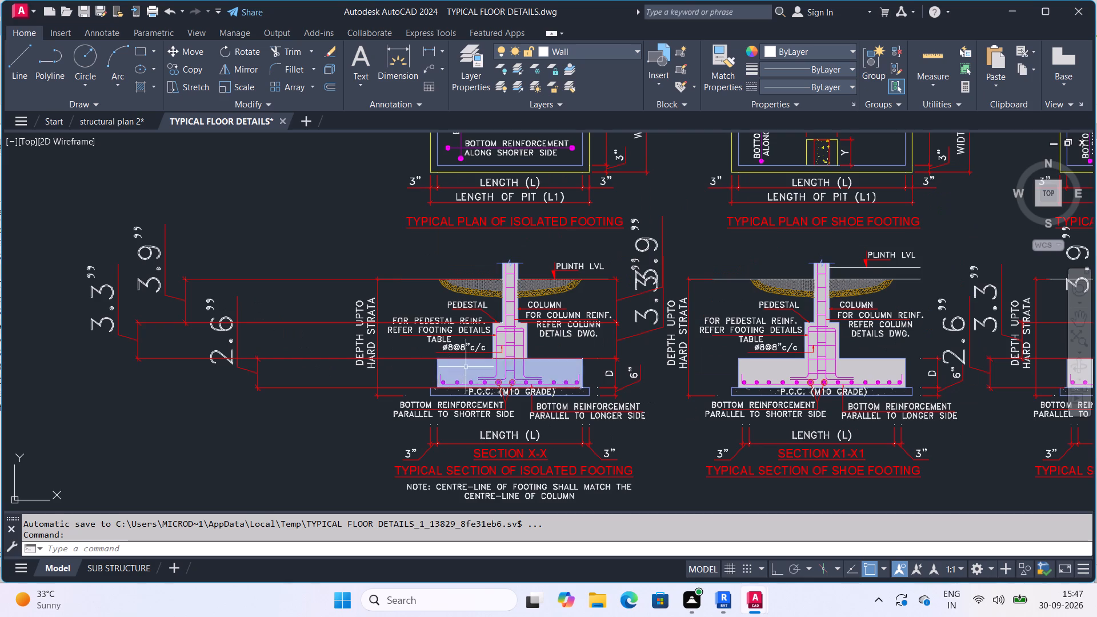
scroll(466, 363, "down", 3)
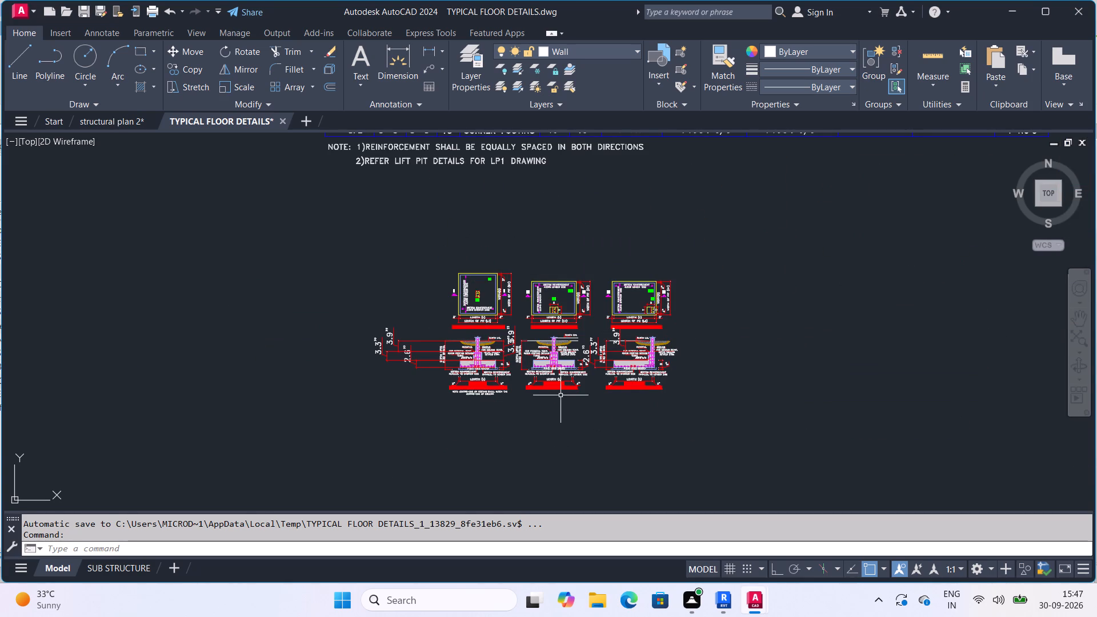
scroll(451, 349, "up", 2)
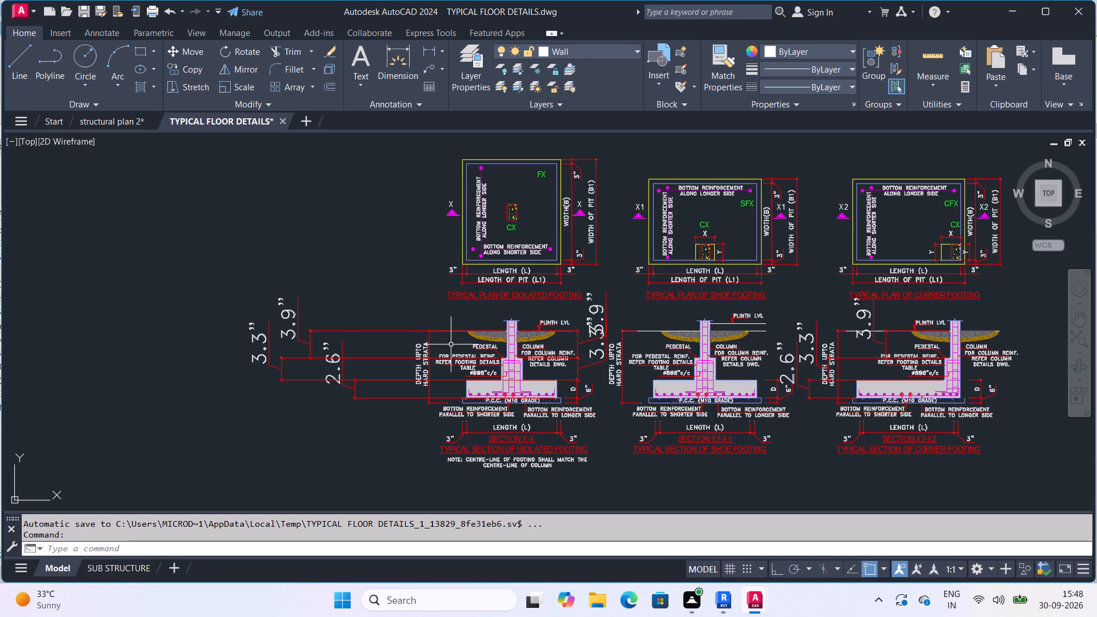
scroll(594, 411, "down", 4)
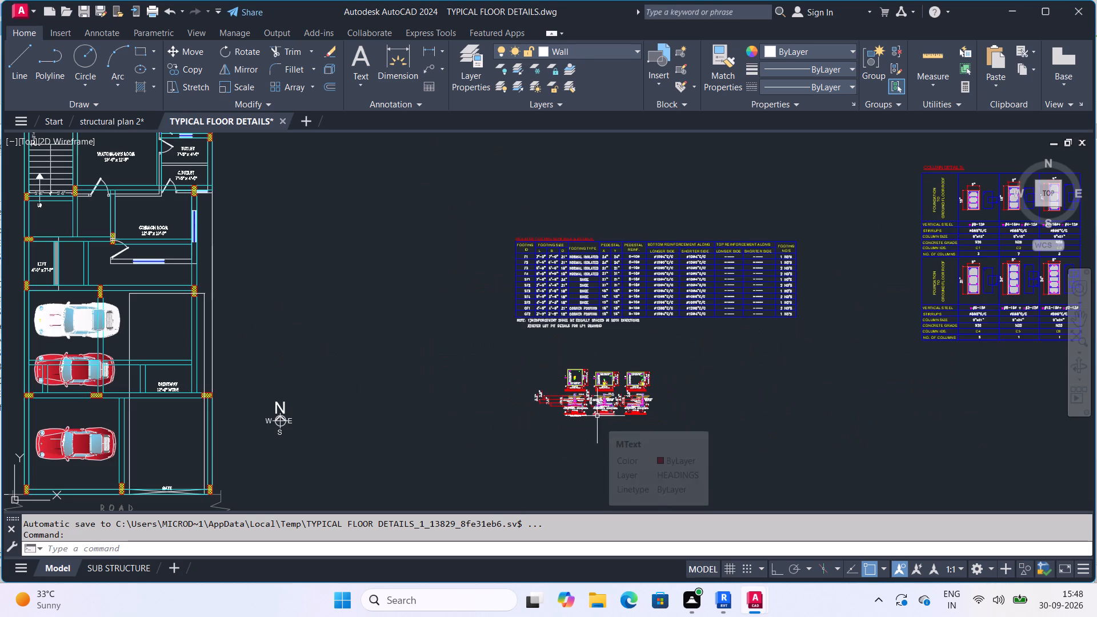
scroll(590, 416, "up", 4)
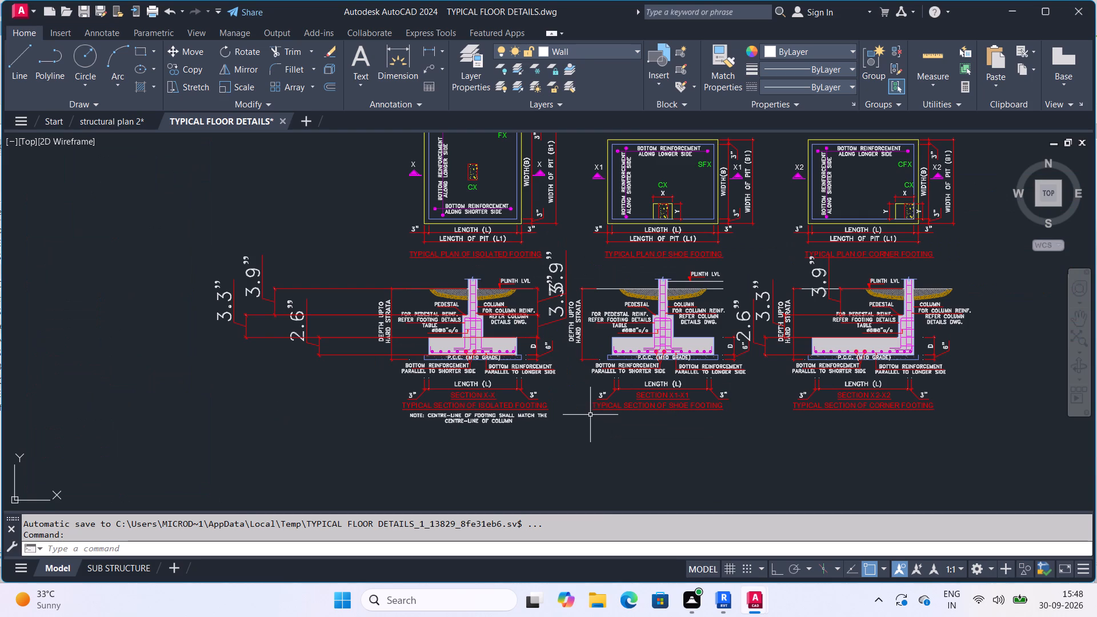
scroll(555, 388, "down", 2)
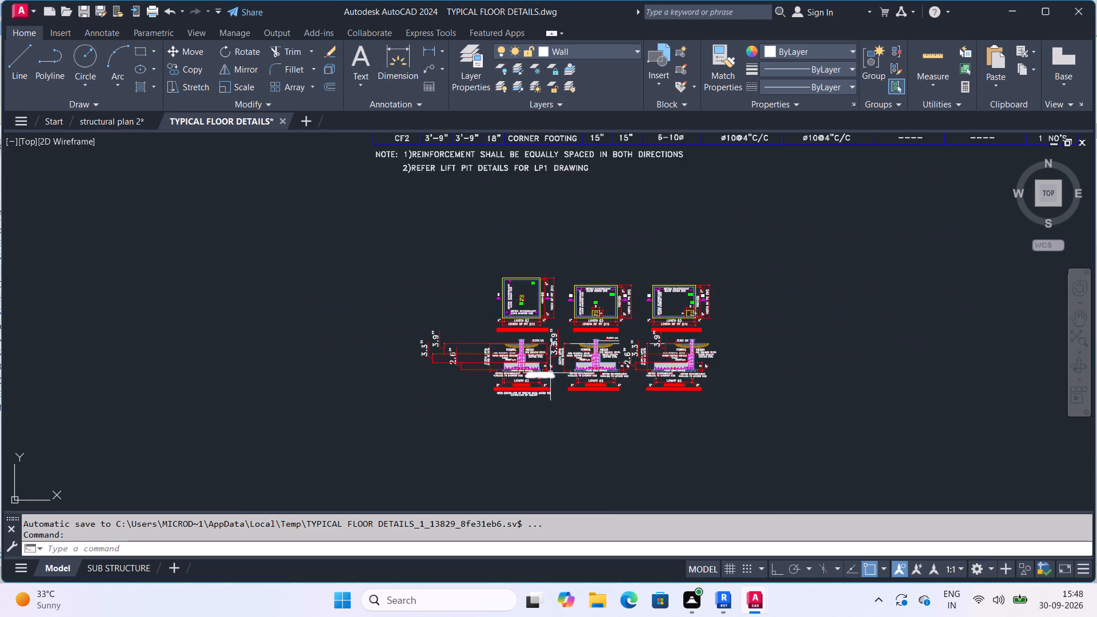
Examine section X1-X1 of the shoe footing and compare it with the isolated and corner footing plans and sections.
scroll(590, 387, "up", 6)
middle_click_drag(606, 355, 598, 391)
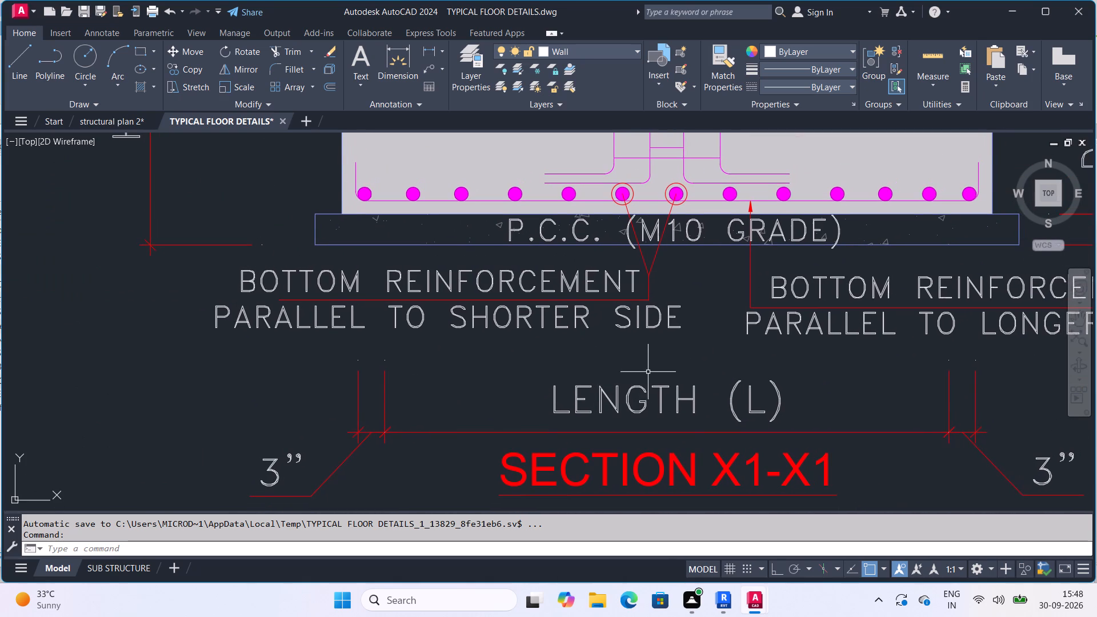
middle_click_drag(728, 257, 614, 359)
scroll(726, 258, "down", 1)
middle_click(614, 359)
scroll(566, 315, "up", 1)
scroll(589, 343, "down", 3)
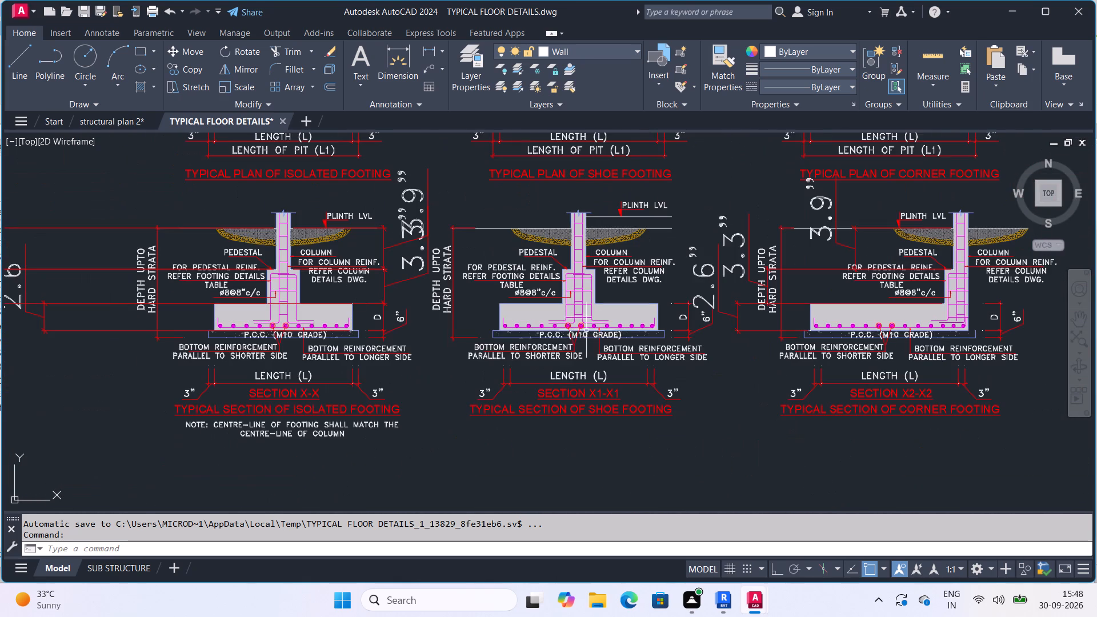
middle_click_drag(570, 298, 555, 344)
scroll(570, 298, "down", 2)
scroll(566, 249, "up", 2)
scroll(546, 305, "up", 2)
middle_click_drag(544, 339, 544, 330)
scroll(546, 323, "down", 2)
middle_click_drag(544, 330, 562, 267)
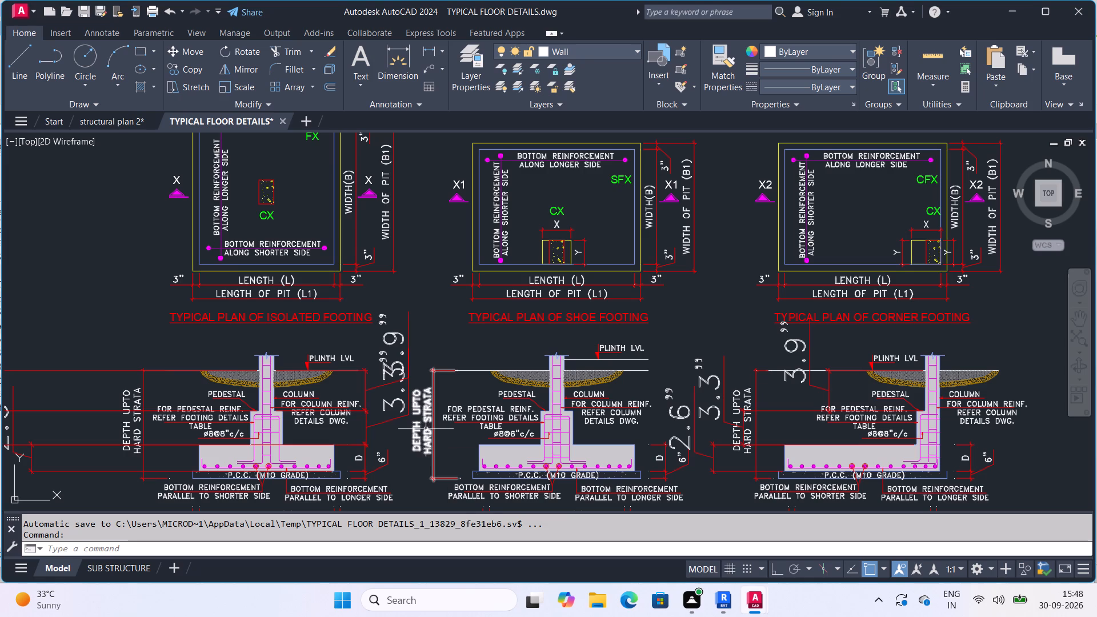
scroll(577, 448, "up", 2)
scroll(533, 421, "down", 2)
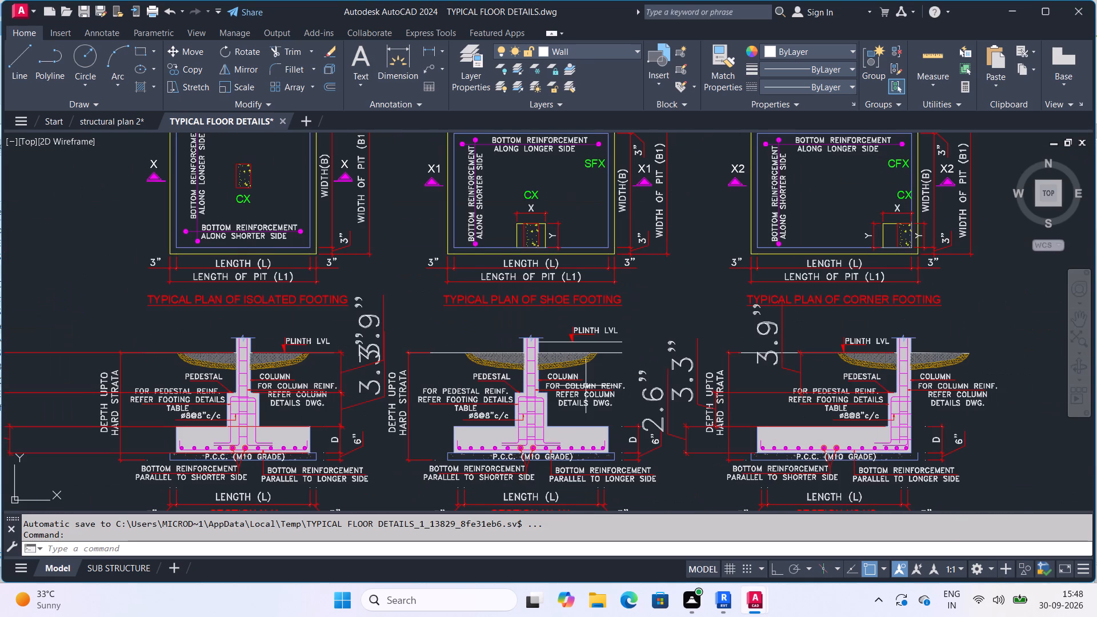
middle_click_drag(526, 350, 534, 403)
scroll(534, 403, "down", 1)
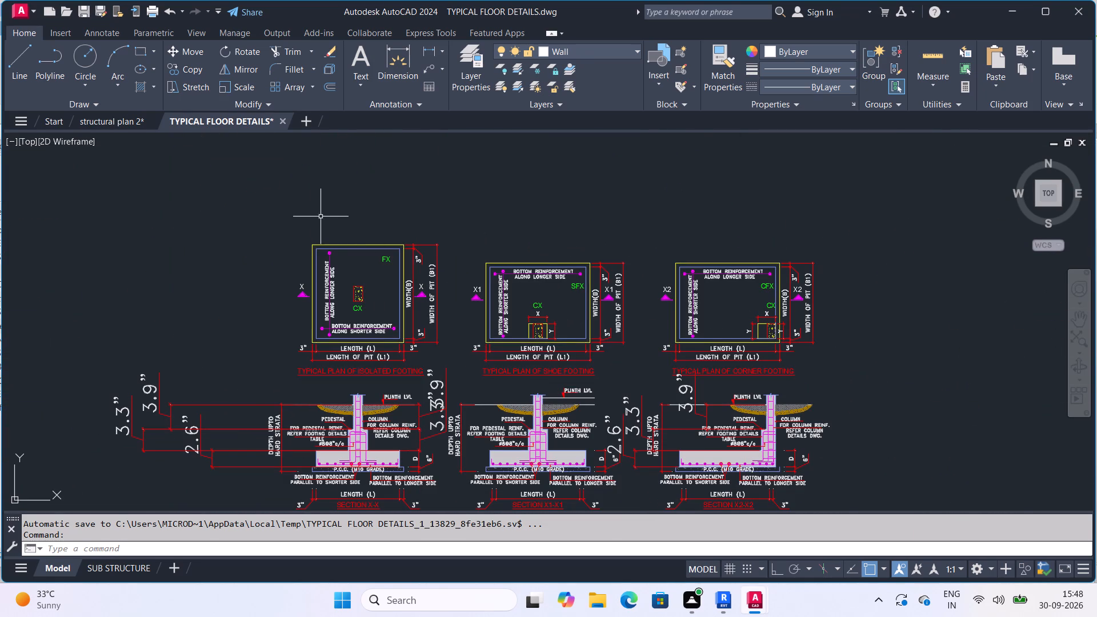
scroll(518, 279, "up", 2)
scroll(601, 275, "down", 1)
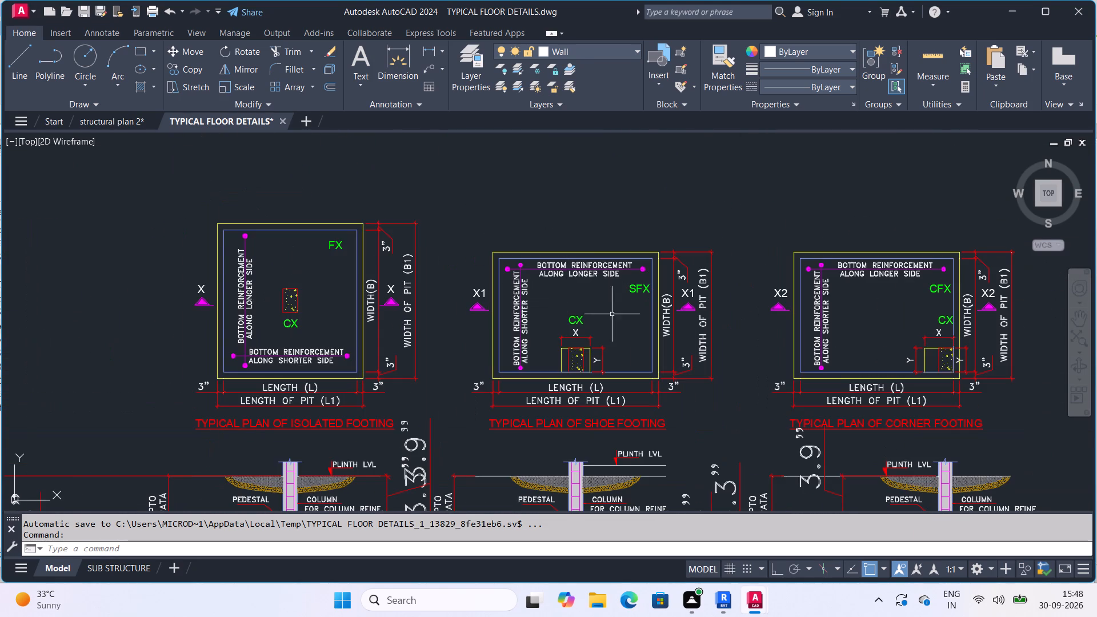
Check the plinth, pedestal and footing depths across the typical isolated, shoe and corner footing sections.
middle_click_drag(454, 388, 442, 281)
scroll(304, 423, "up", 1)
middle_click_drag(303, 422, 438, 302)
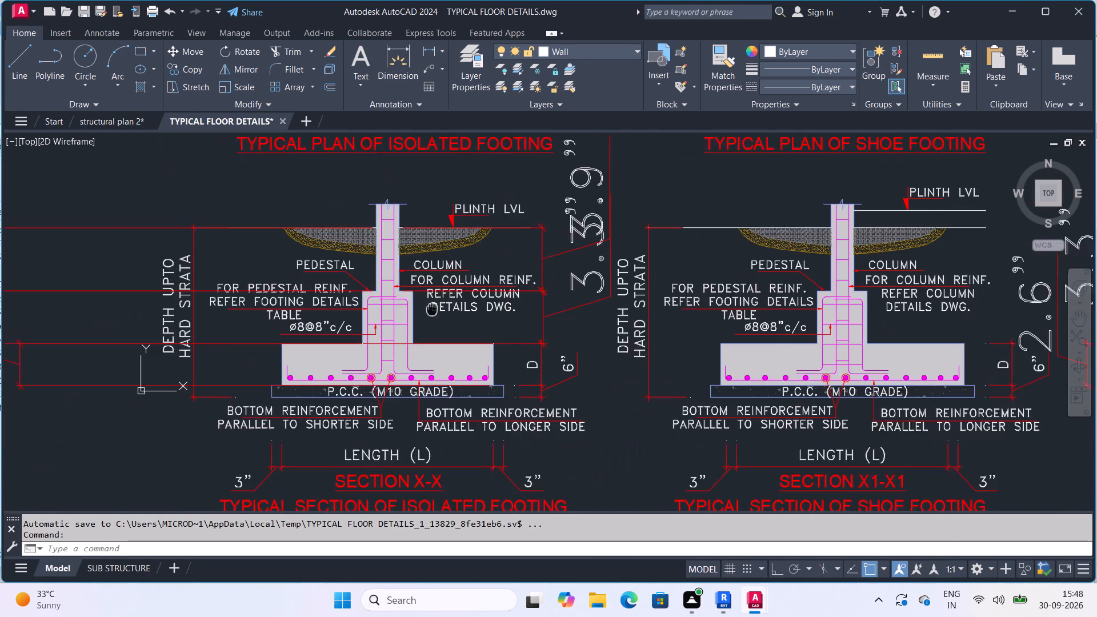
middle_click_drag(438, 302, 439, 300)
middle_click_drag(486, 306, 368, 366)
middle_click_drag(610, 386, 454, 378)
scroll(602, 386, "down", 1)
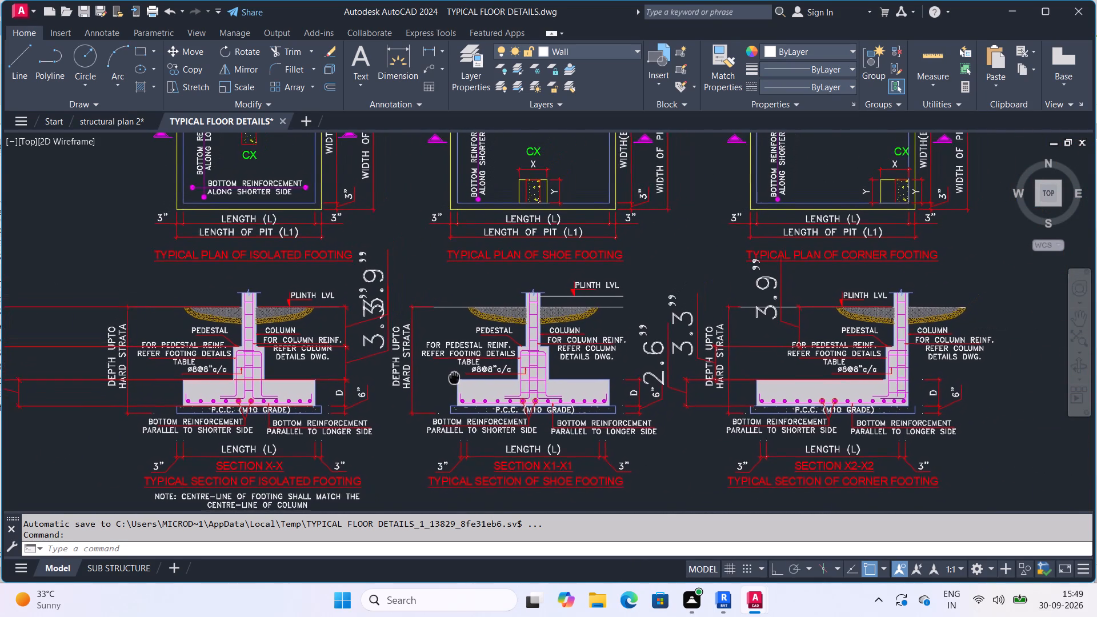
middle_click_drag(454, 378, 452, 381)
middle_click_drag(480, 364, 614, 360)
scroll(480, 364, "down", 2)
scroll(425, 386, "up", 2)
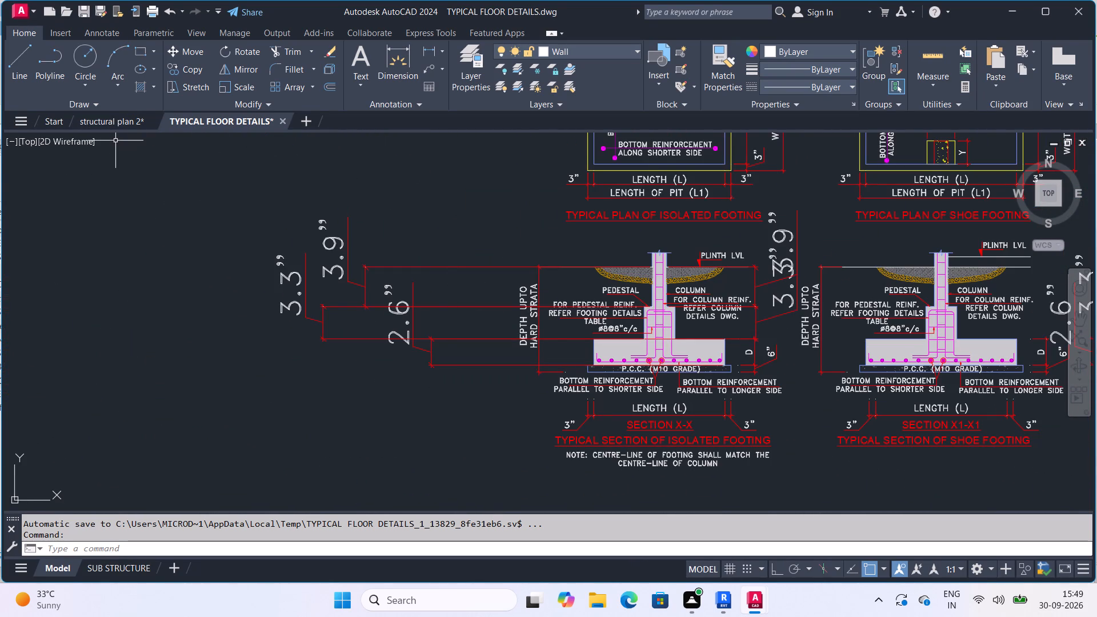
middle_click_drag(580, 474, 475, 470)
scroll(501, 480, "down", 1)
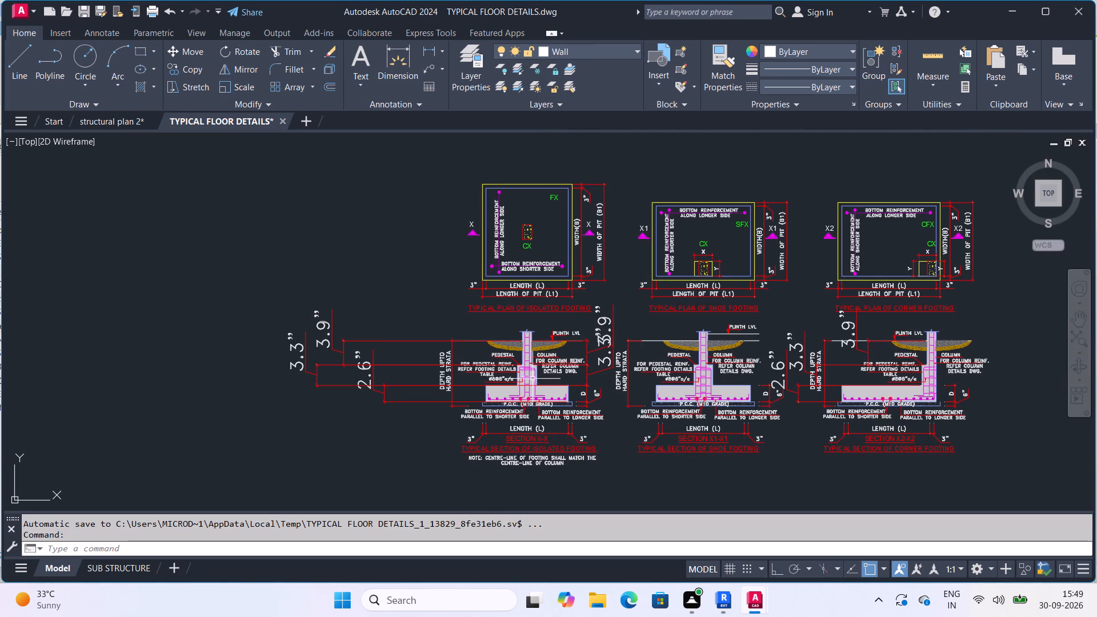
scroll(538, 403, "up", 4)
scroll(538, 406, "down", 1)
middle_click(535, 422)
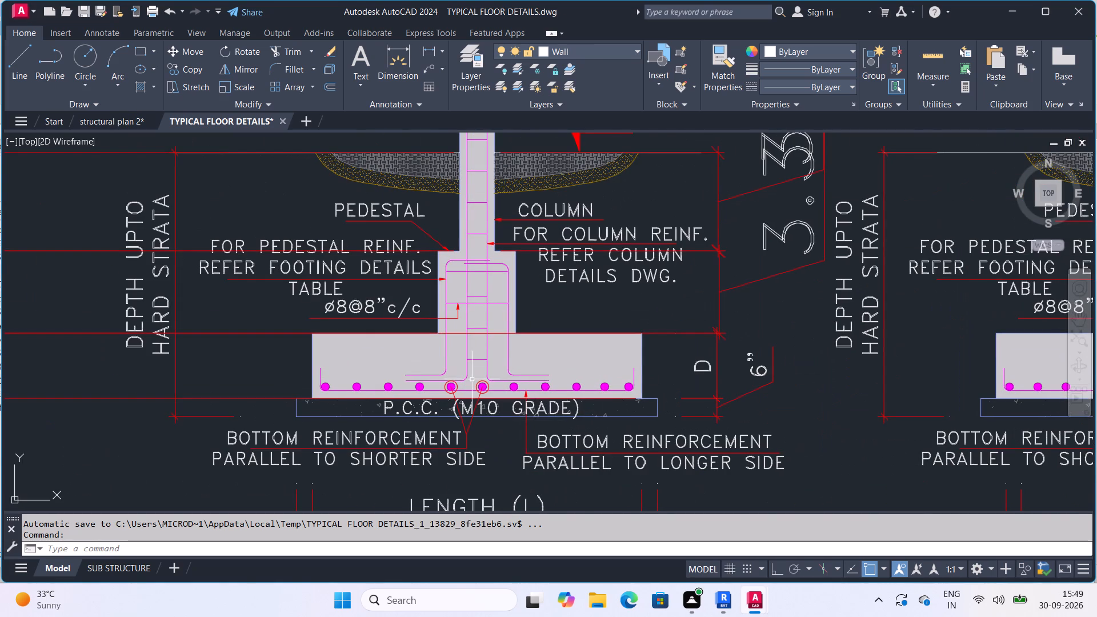
scroll(471, 370, "down", 2)
middle_click_drag(373, 379, 392, 389)
scroll(373, 379, "down", 1)
middle_click_drag(610, 434, 344, 502)
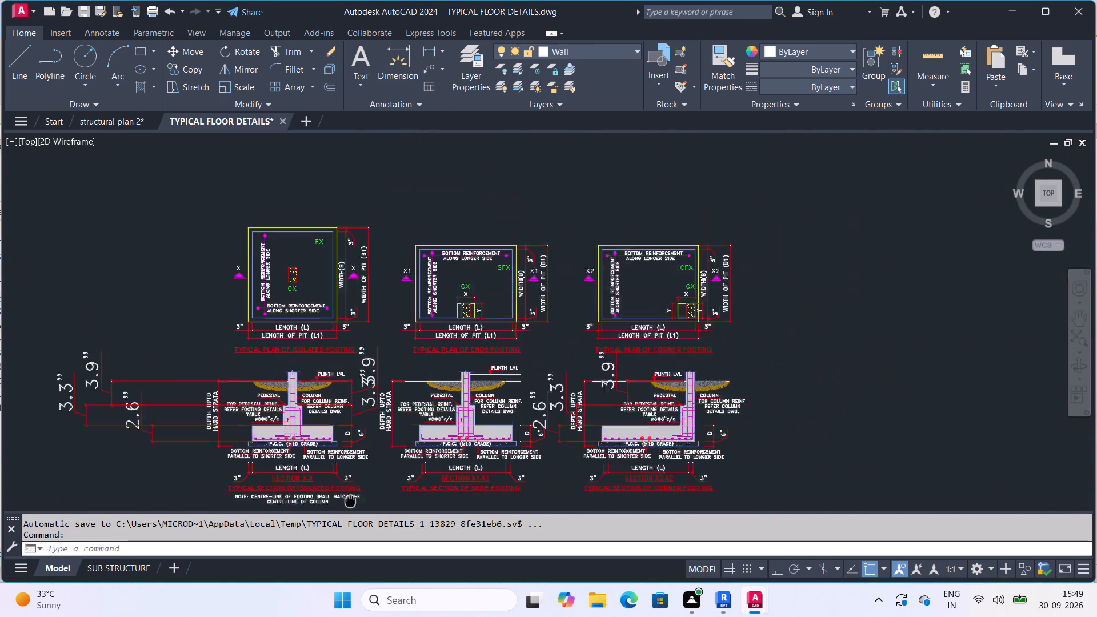
middle_click_drag(344, 502, 340, 499)
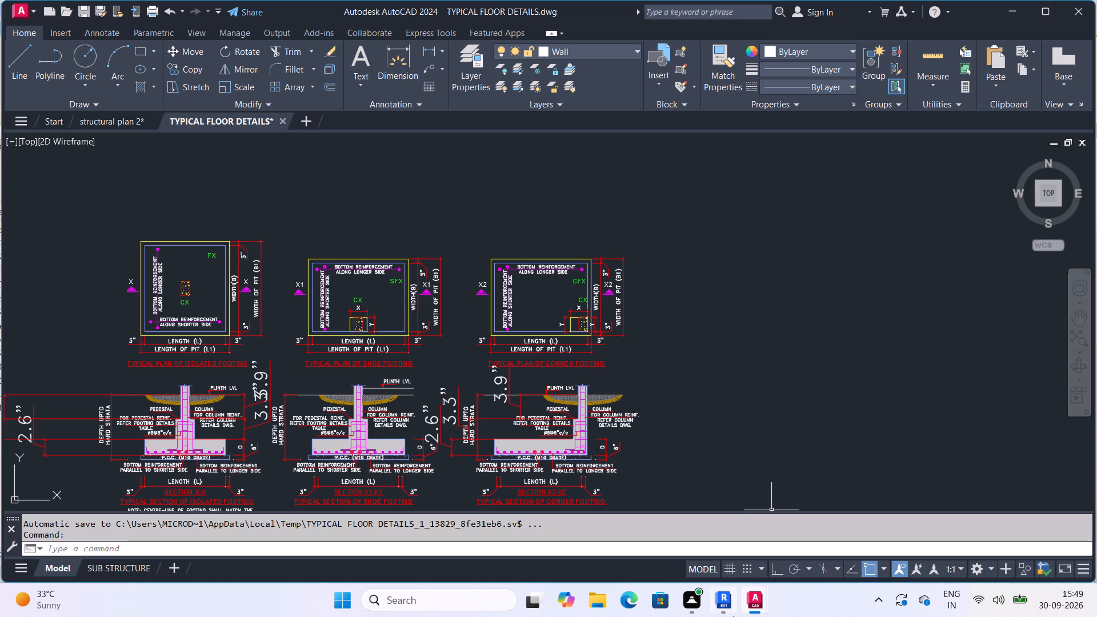
Switch to Revit and set the ground level's elevation to 2.5' in the North elevation.
left_click(783, 546)
scroll(801, 397, "up", 2)
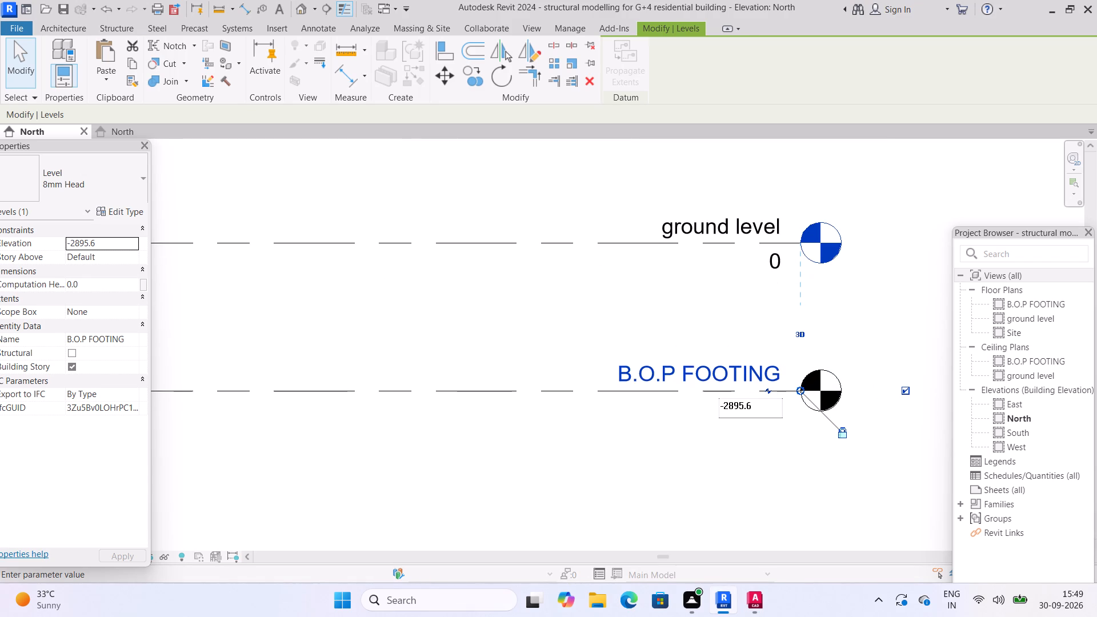
scroll(635, 379, "down", 2)
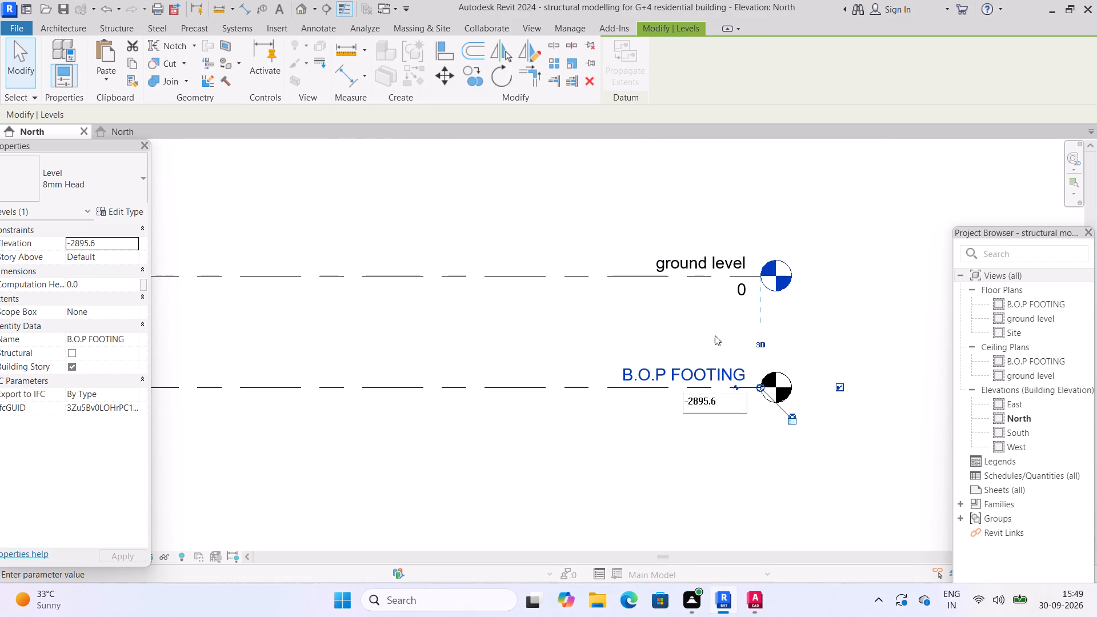
left_click(702, 328)
left_click(720, 259)
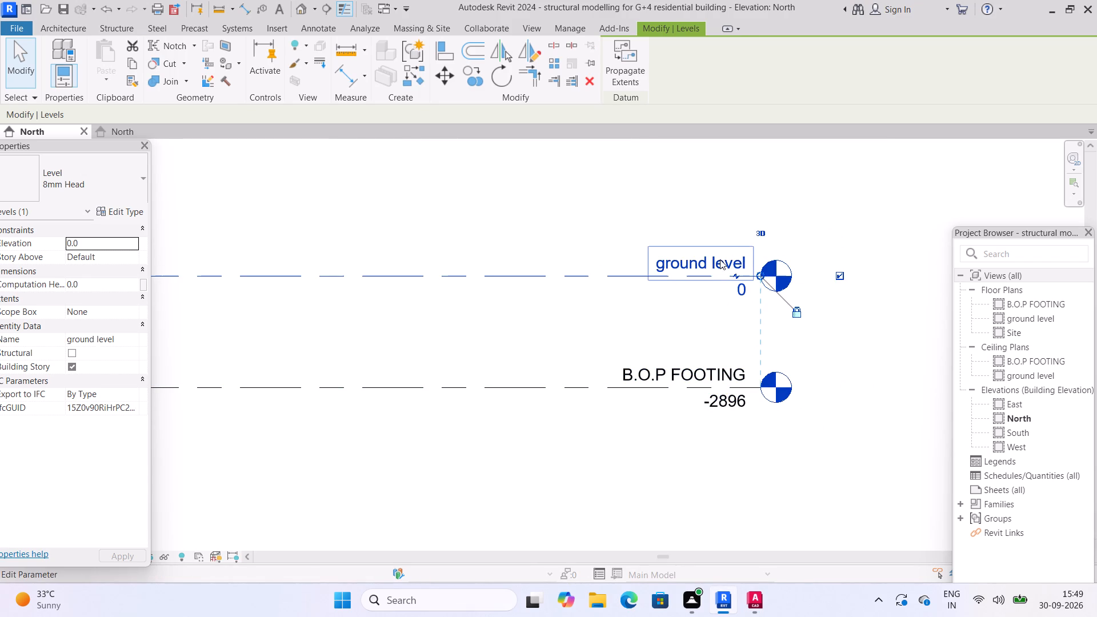
left_click(748, 294)
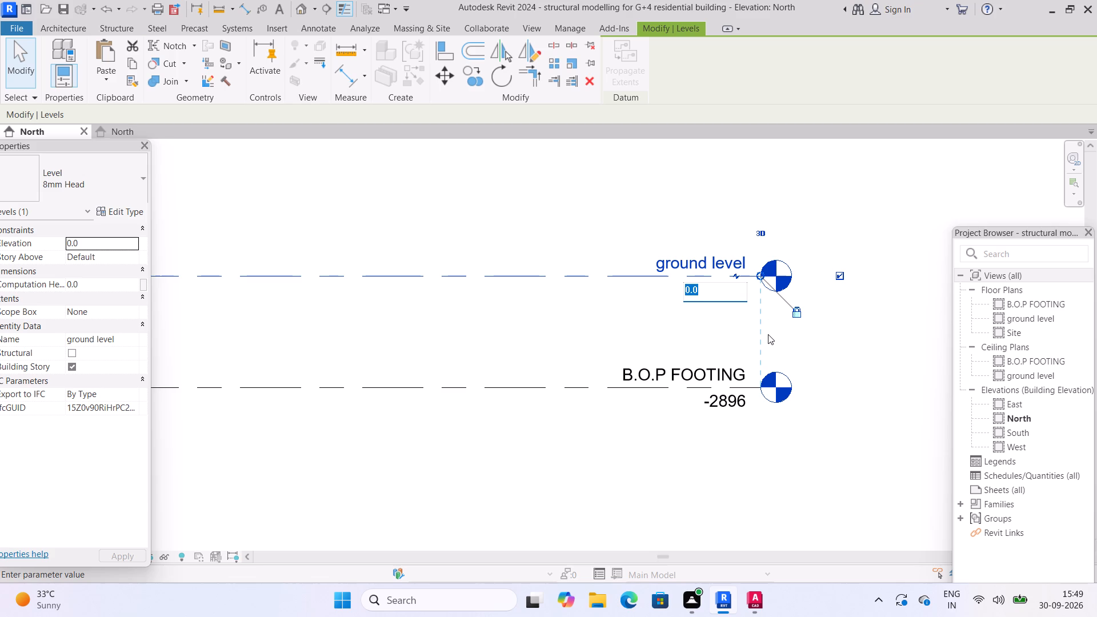
key("2")
type(".5'")
key("Return")
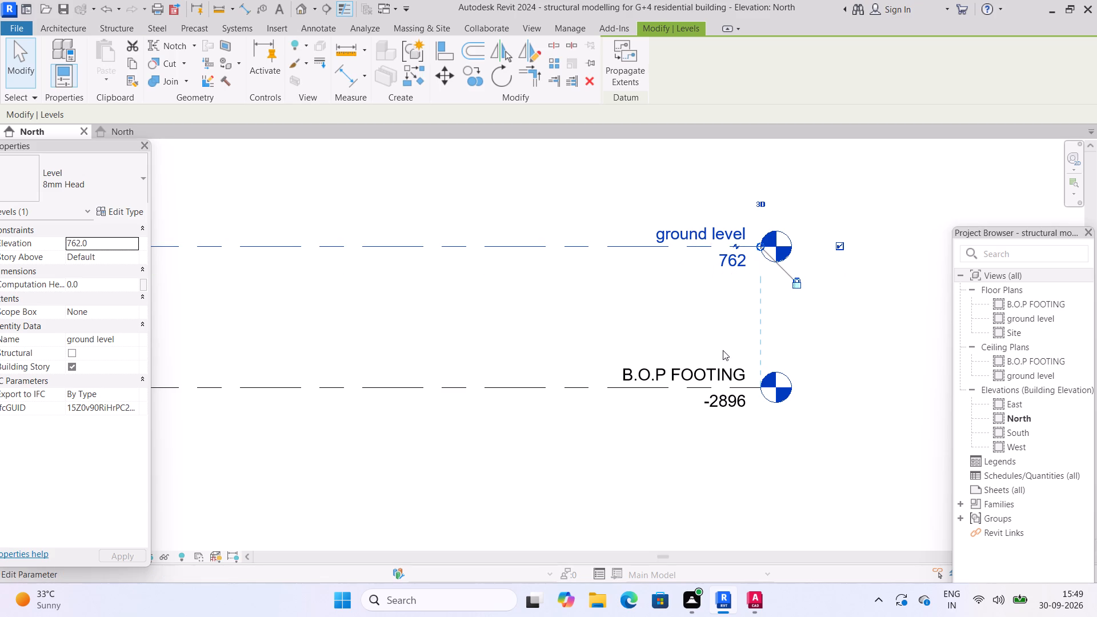
Examine the ground level and B.O.P FOOTING levels in the North elevation.
scroll(710, 331, "down", 2)
scroll(731, 279, "up", 2)
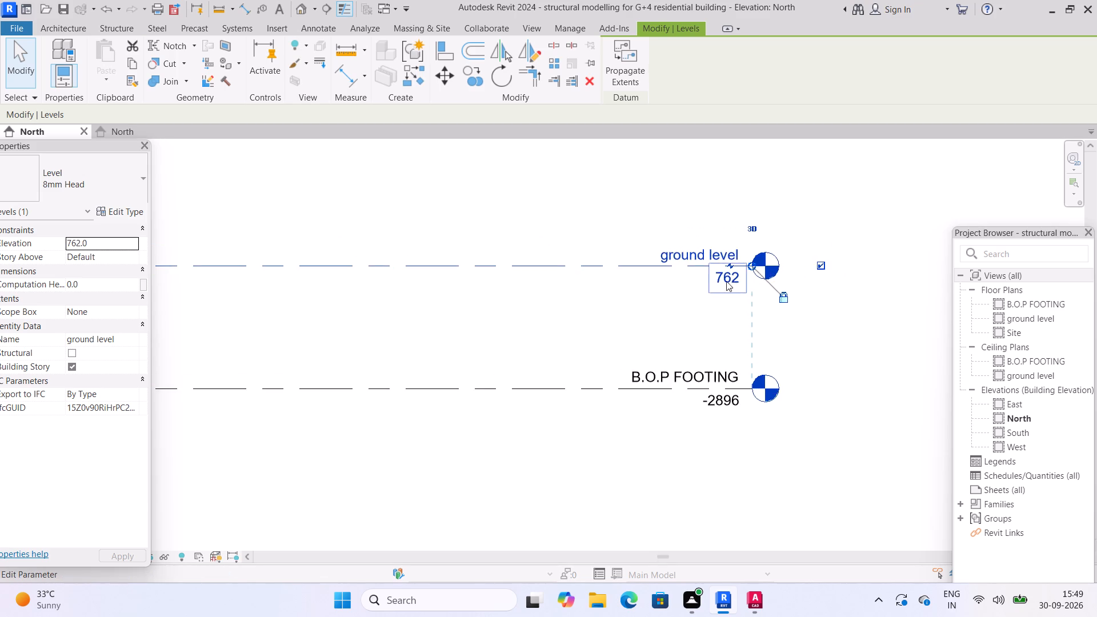
middle_click_drag(721, 282, 786, 269)
scroll(721, 282, "down", 3)
scroll(767, 359, "up", 3)
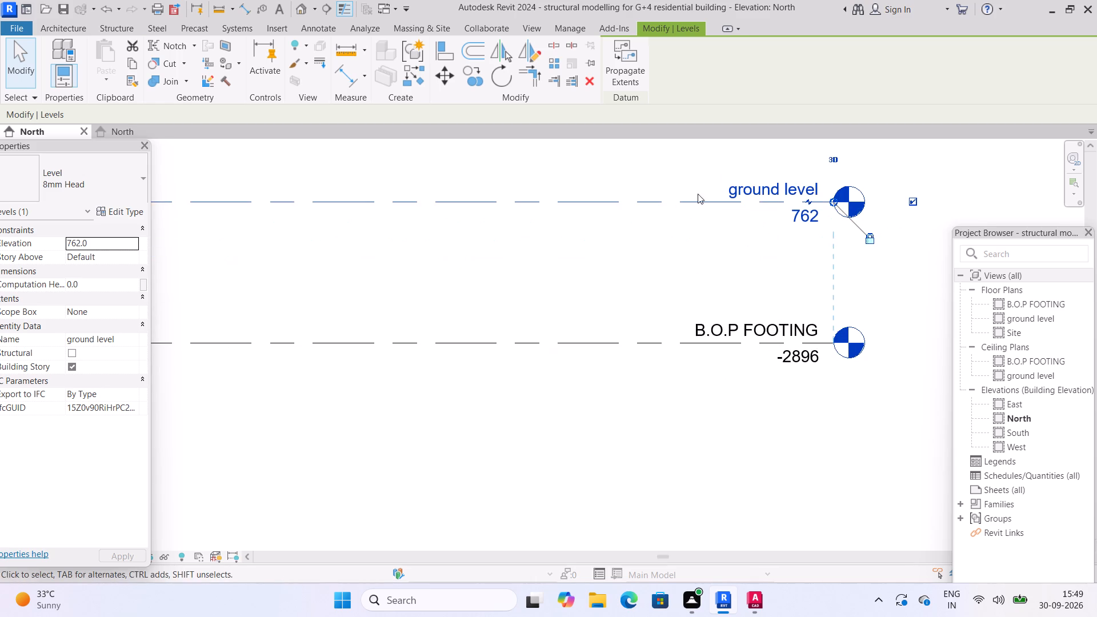
middle_click_drag(710, 227, 743, 266)
scroll(712, 231, "down", 3)
scroll(818, 263, "up", 2)
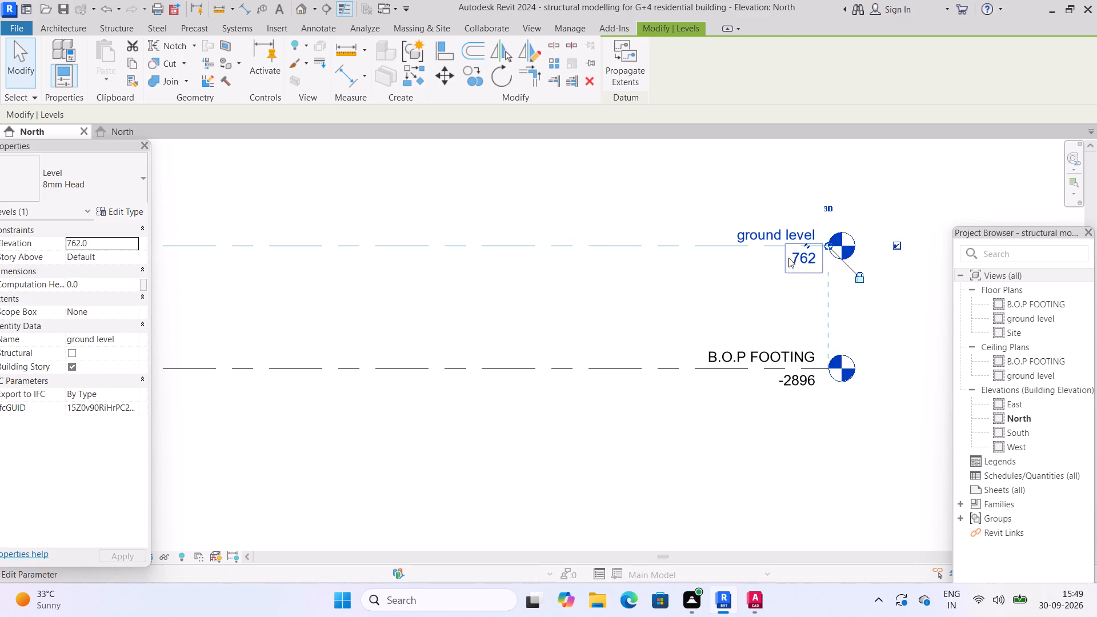
scroll(799, 253, "down", 3)
scroll(687, 273, "down", 4)
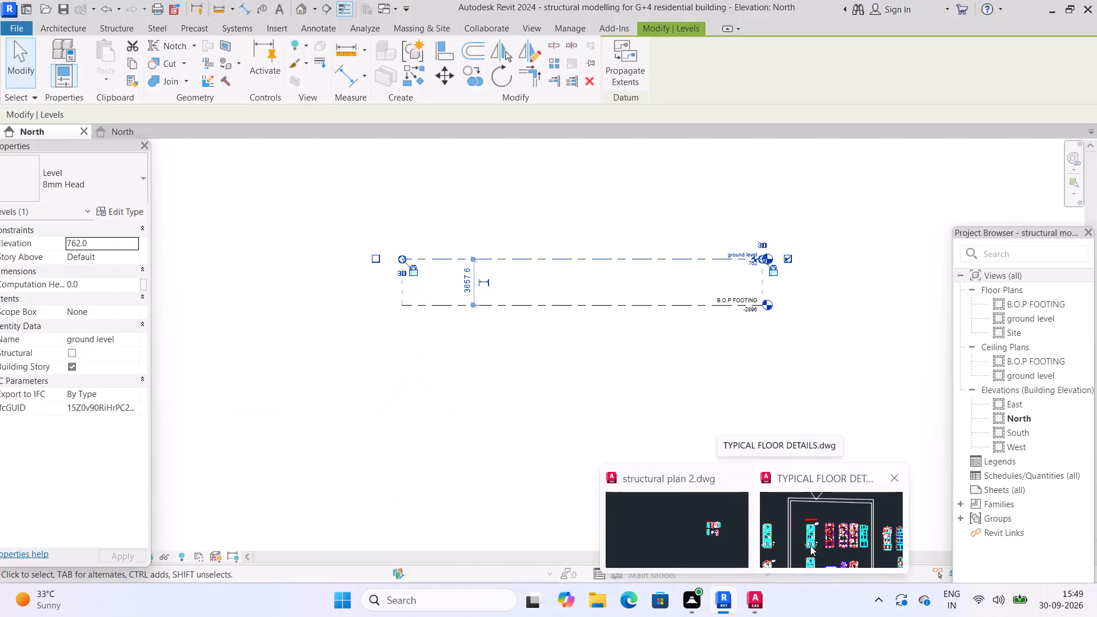
Switch to AutoCAD's TYPICAL FLOOR DETAILS drawing and check the depth dimensions beside the typical section of isolated footing.
left_click(810, 546)
middle_click_drag(336, 458, 640, 390)
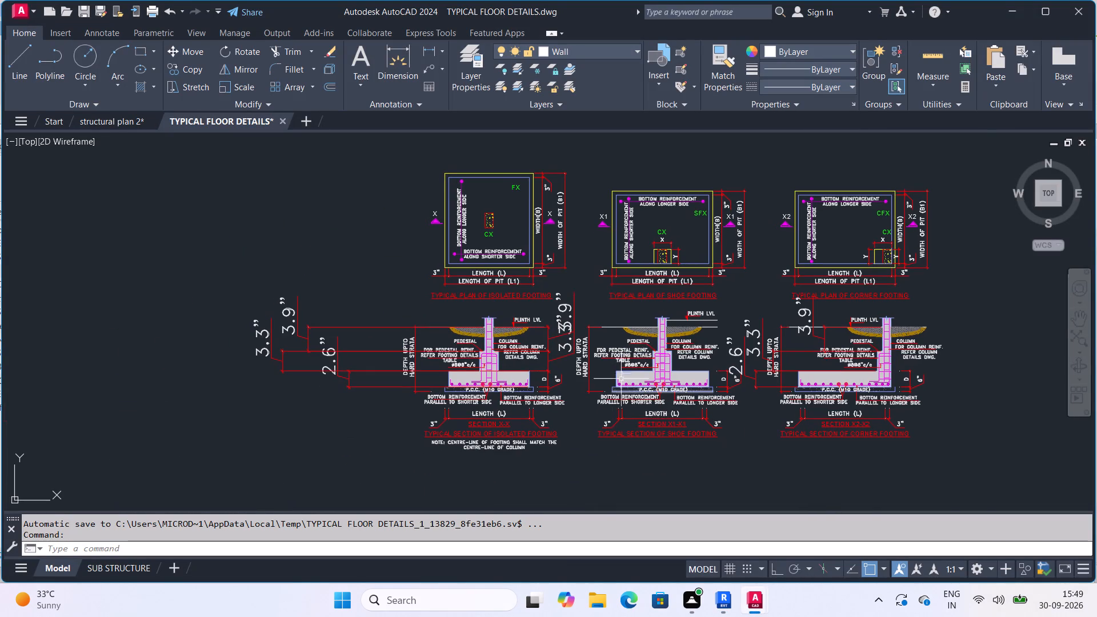
scroll(466, 328, "up", 2)
middle_click_drag(468, 344, 527, 343)
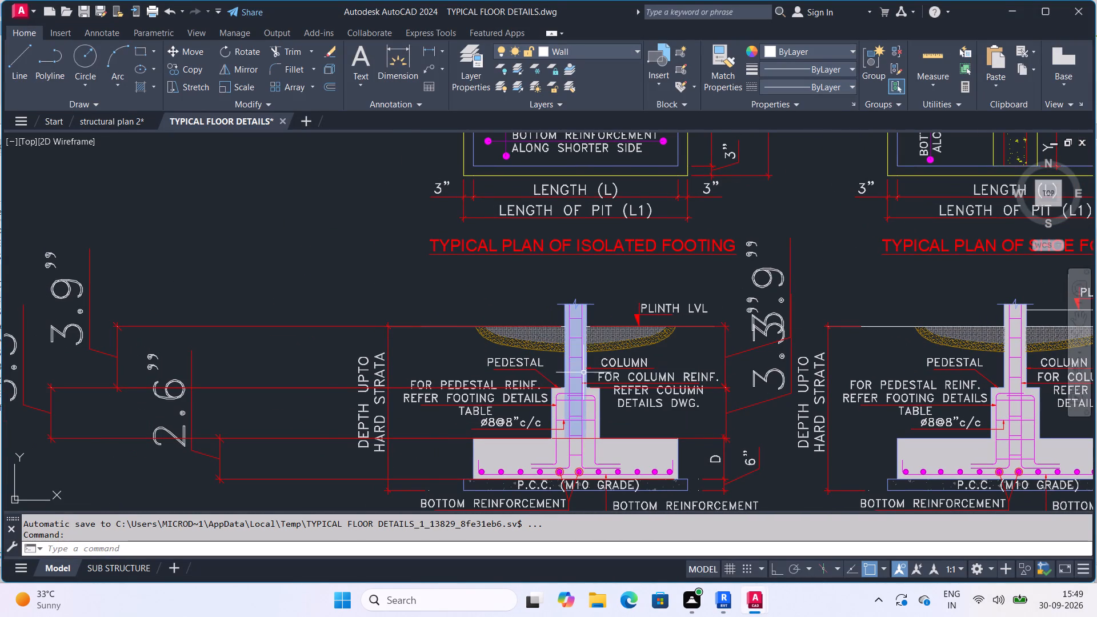
scroll(552, 418, "down", 1)
middle_click_drag(559, 415, 664, 373)
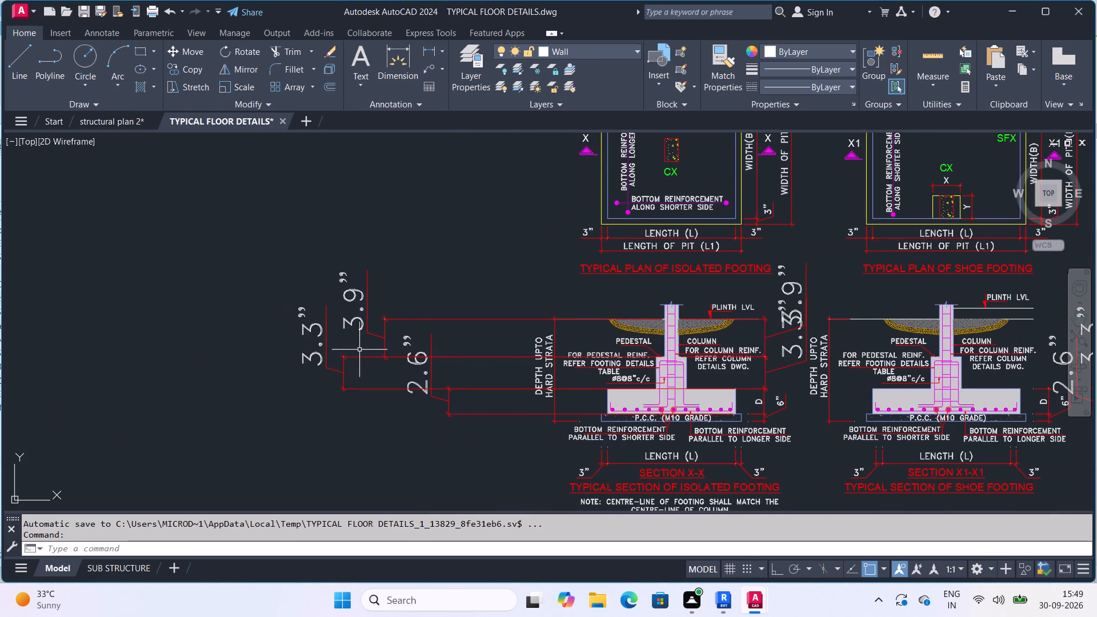
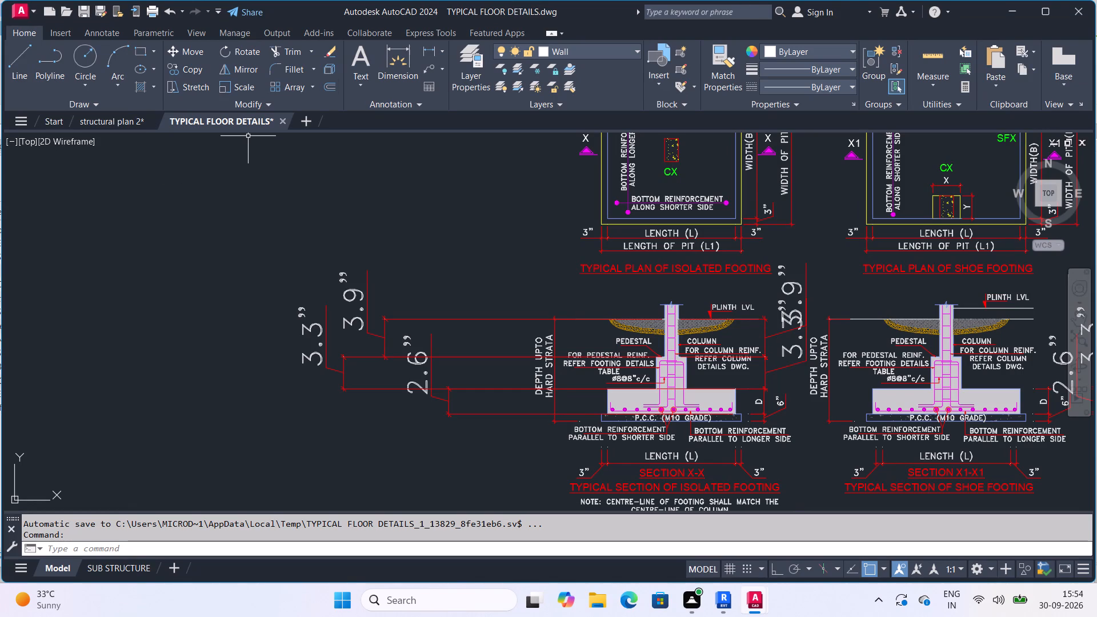
Switch to Revit to examine the ground level and B.O.P FOOTING levels in the North elevation, and return to the AutoCAD footing details.
left_click(724, 600)
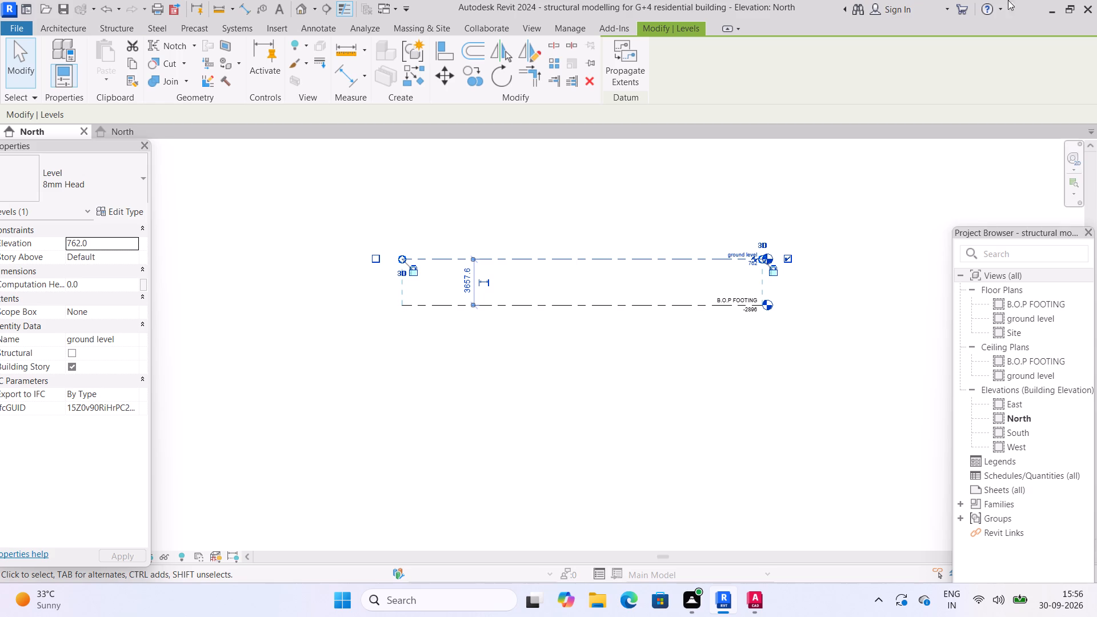
scroll(939, 0, "up", 3)
scroll(956, 0, "down", 1)
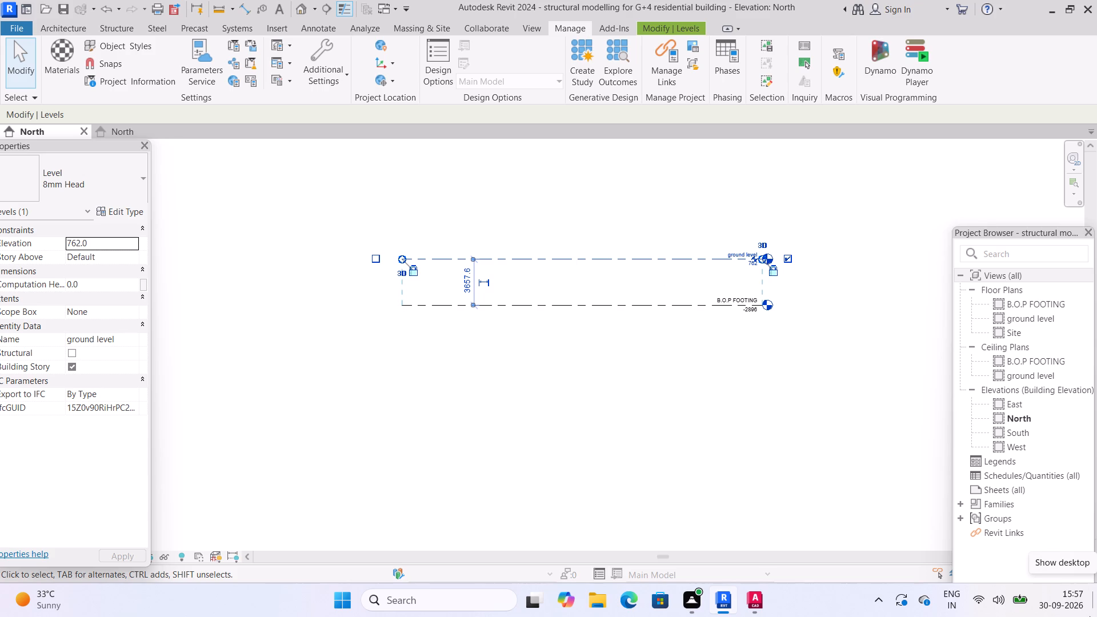
scroll(743, 544, "down", 1)
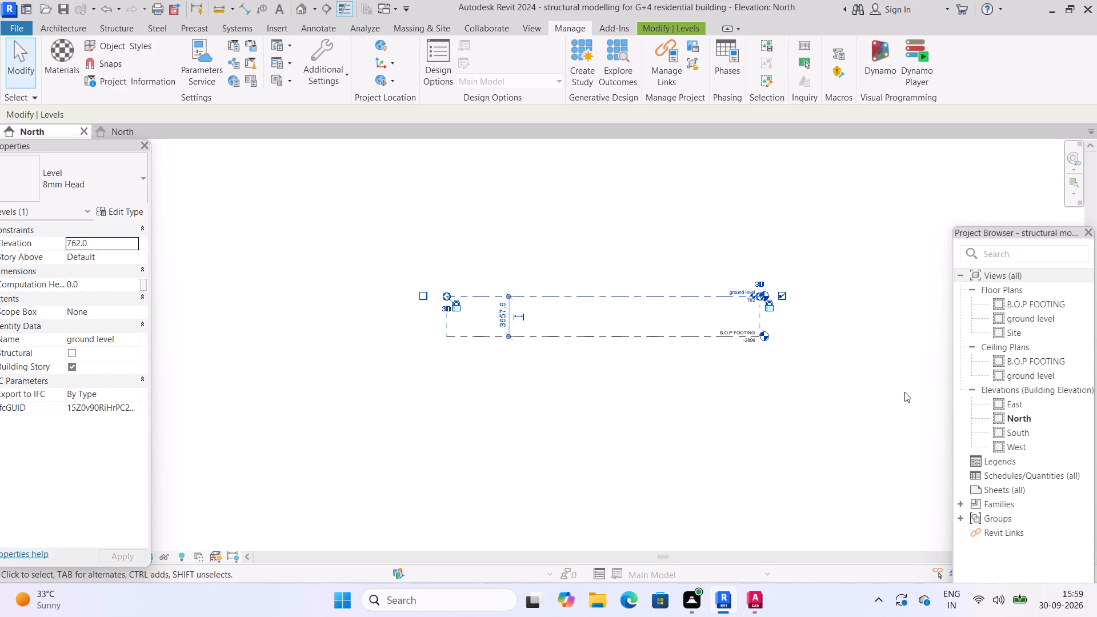
scroll(904, 392, "up", 3)
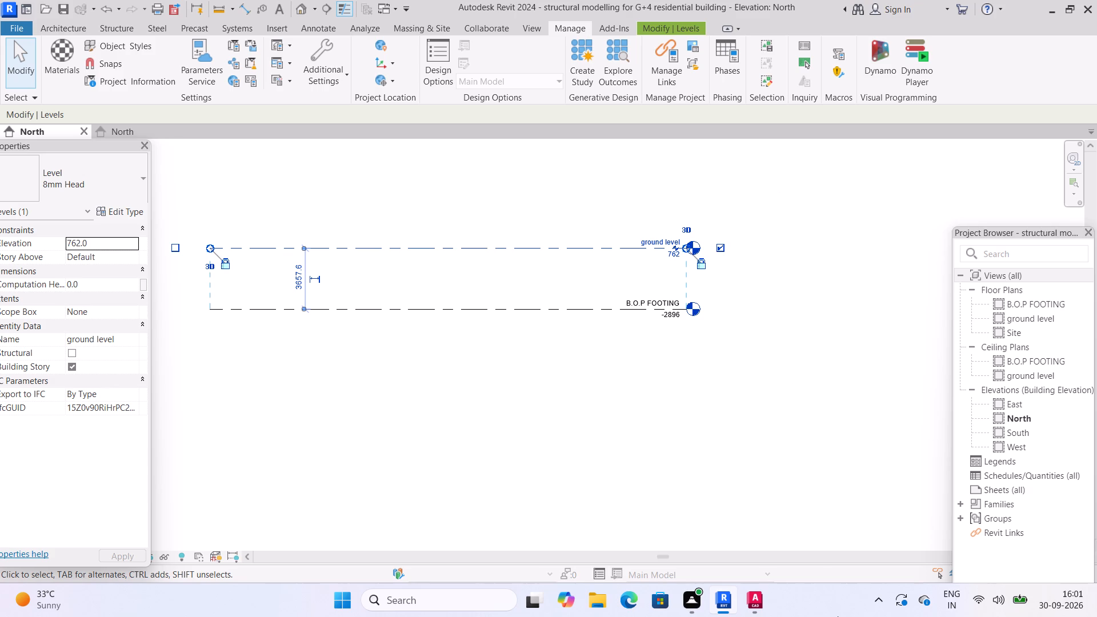
scroll(838, 616, "up", 3)
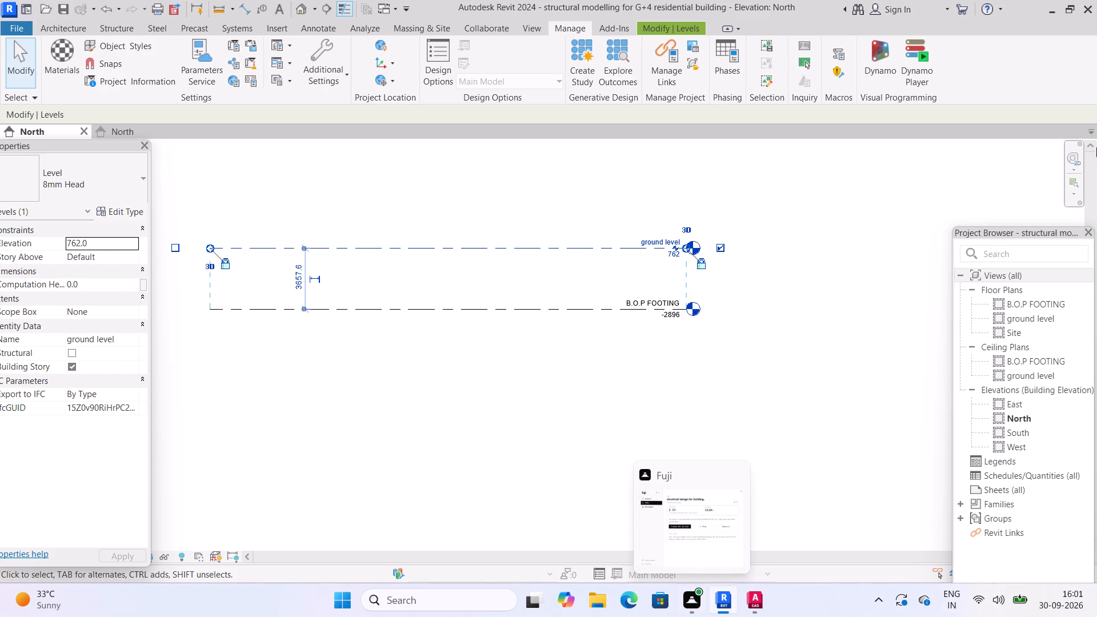
left_click(1050, 5)
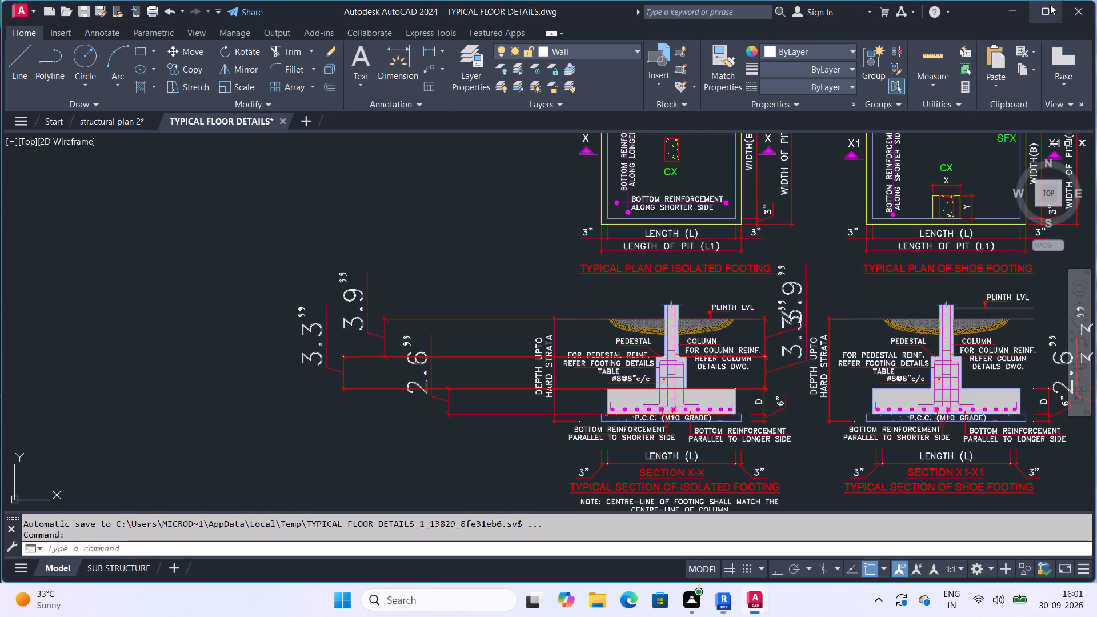
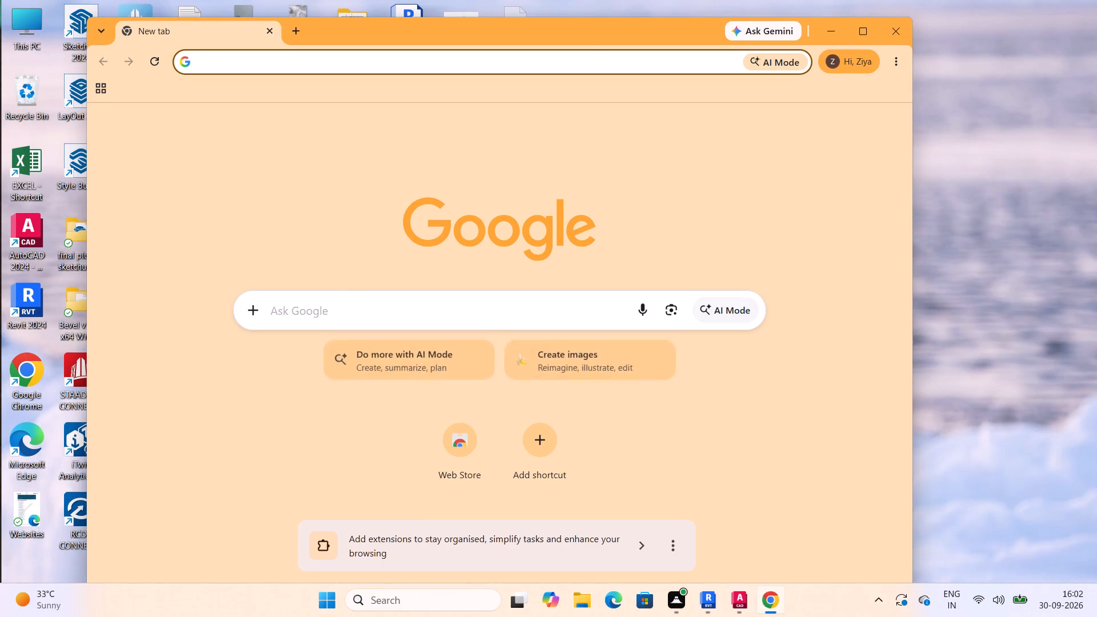
Switch to Google Chrome and search Google for "whatsapp web".
left_click(355, 315)
left_click(342, 358)
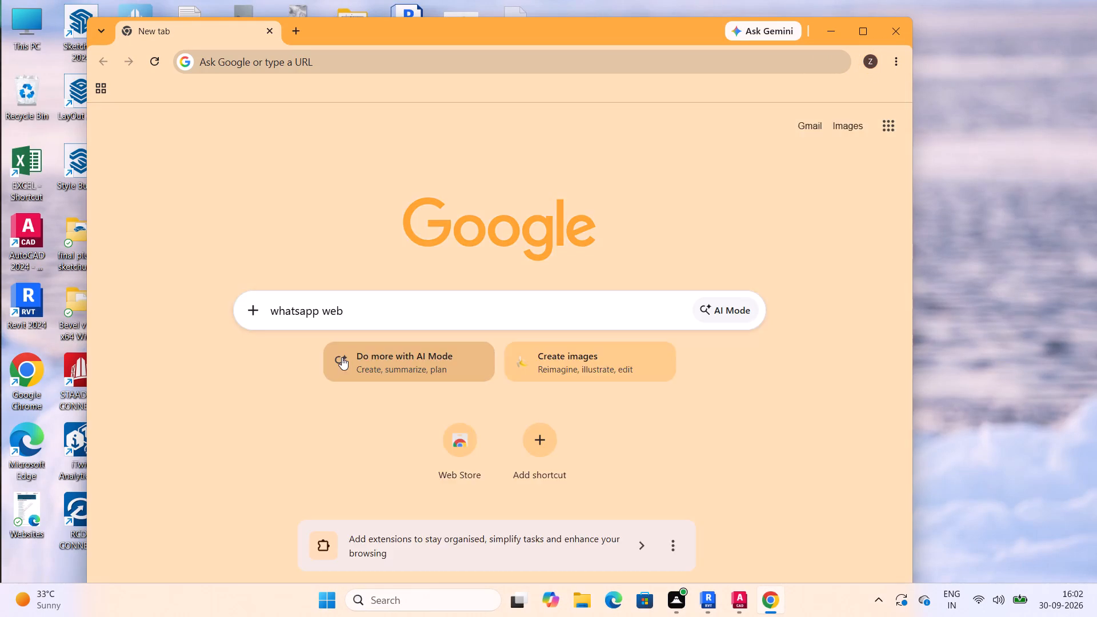
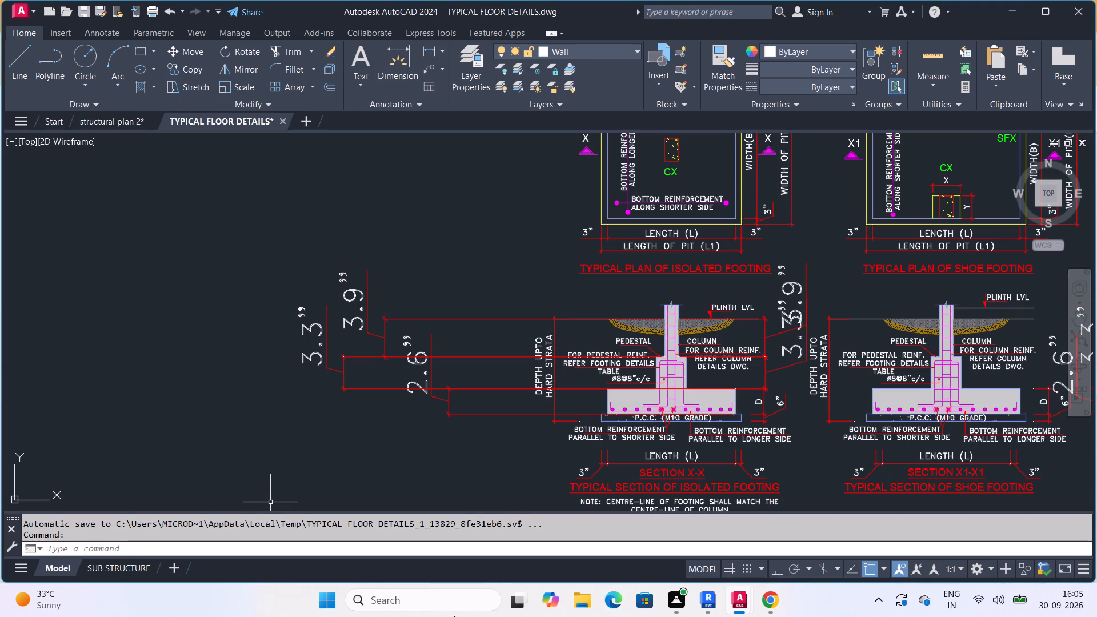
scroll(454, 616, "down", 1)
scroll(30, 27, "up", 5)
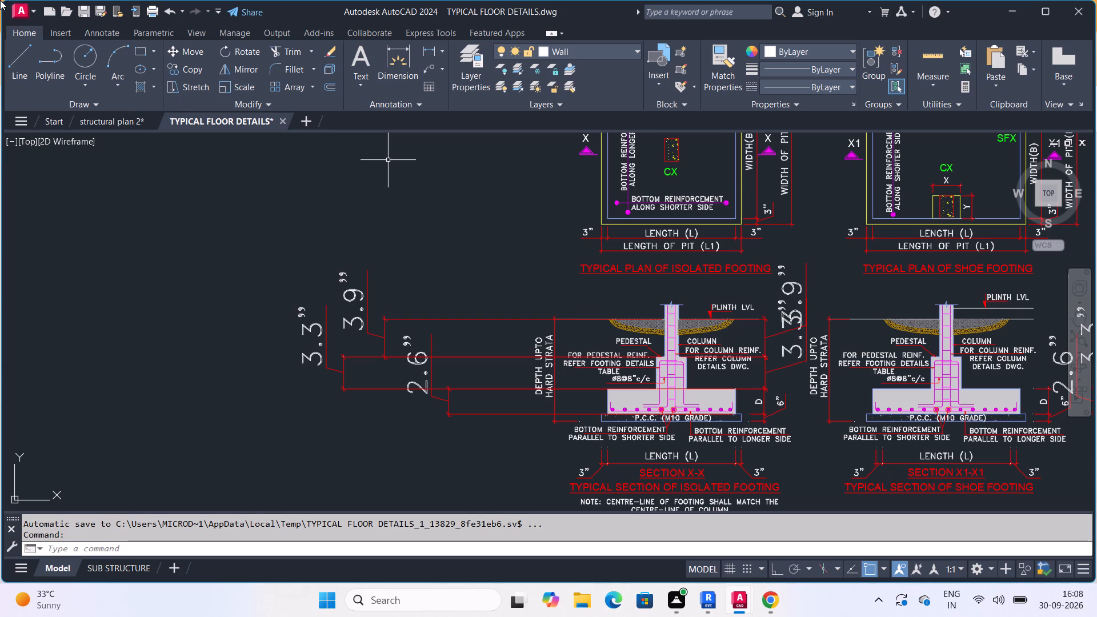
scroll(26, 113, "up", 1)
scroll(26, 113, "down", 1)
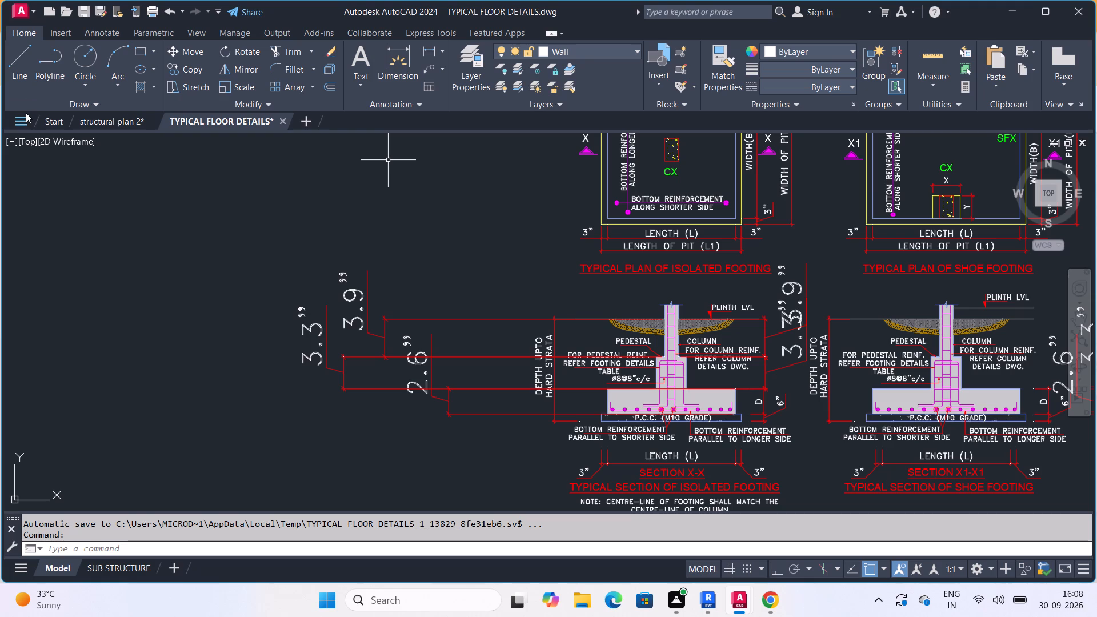
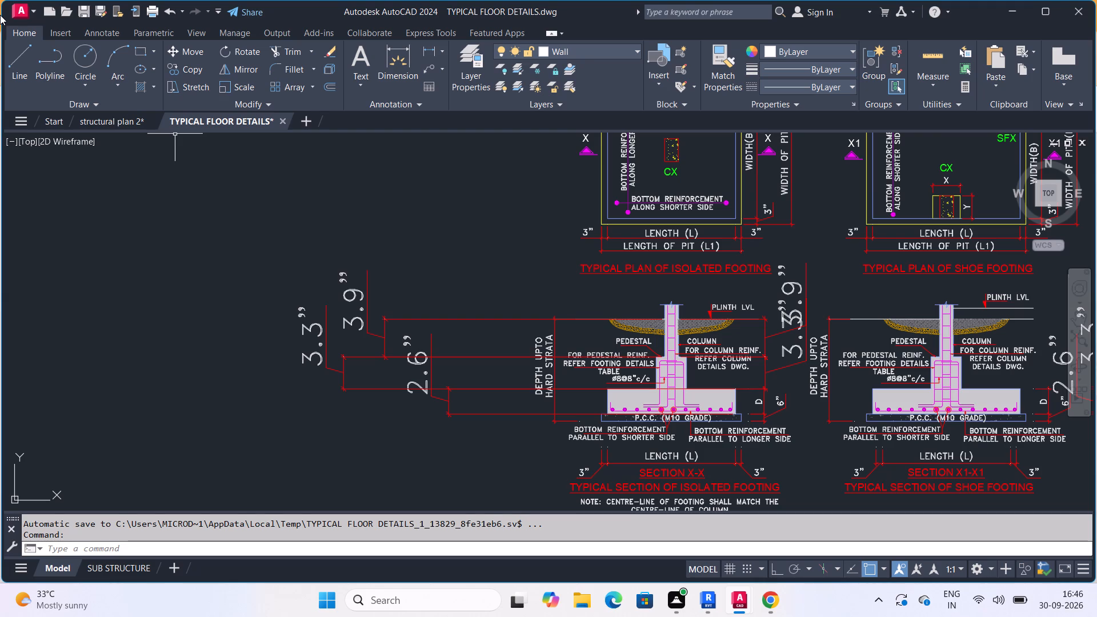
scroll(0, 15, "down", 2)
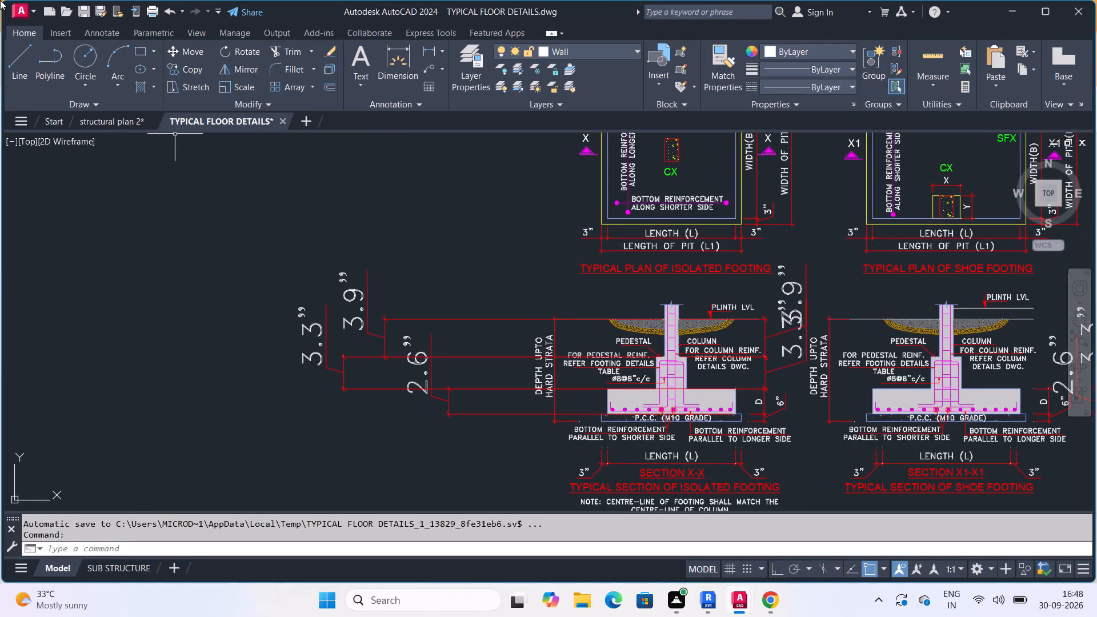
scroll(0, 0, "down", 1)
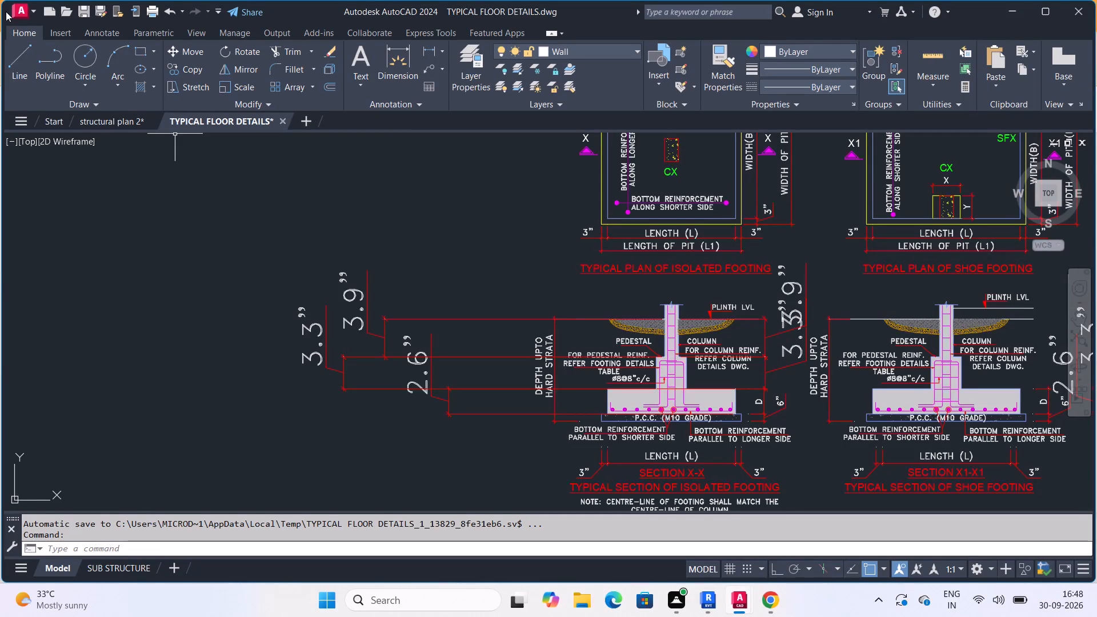
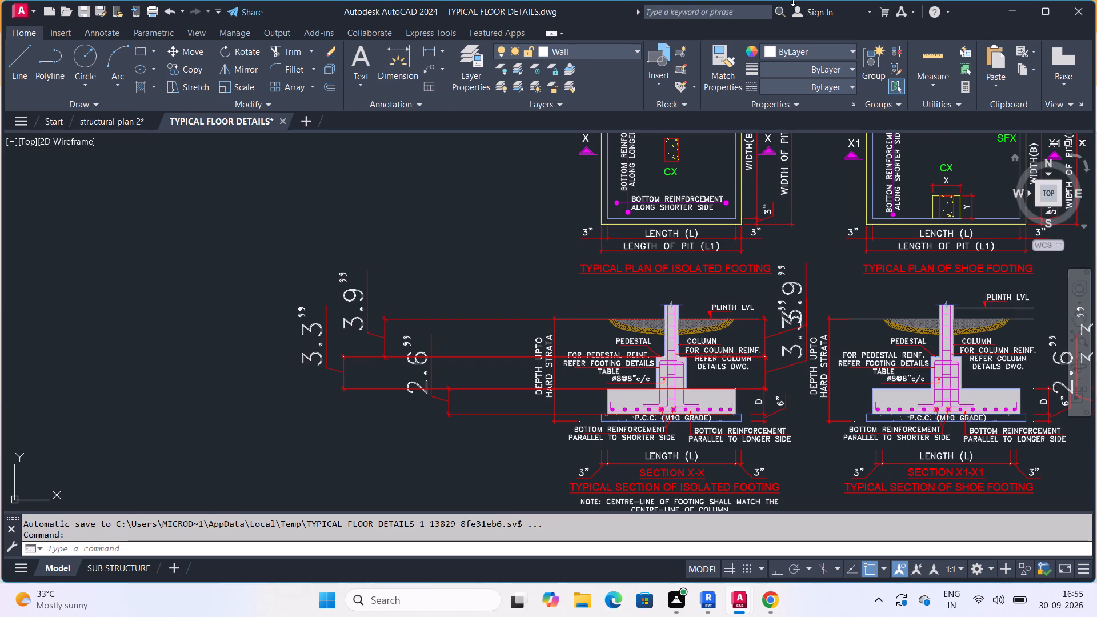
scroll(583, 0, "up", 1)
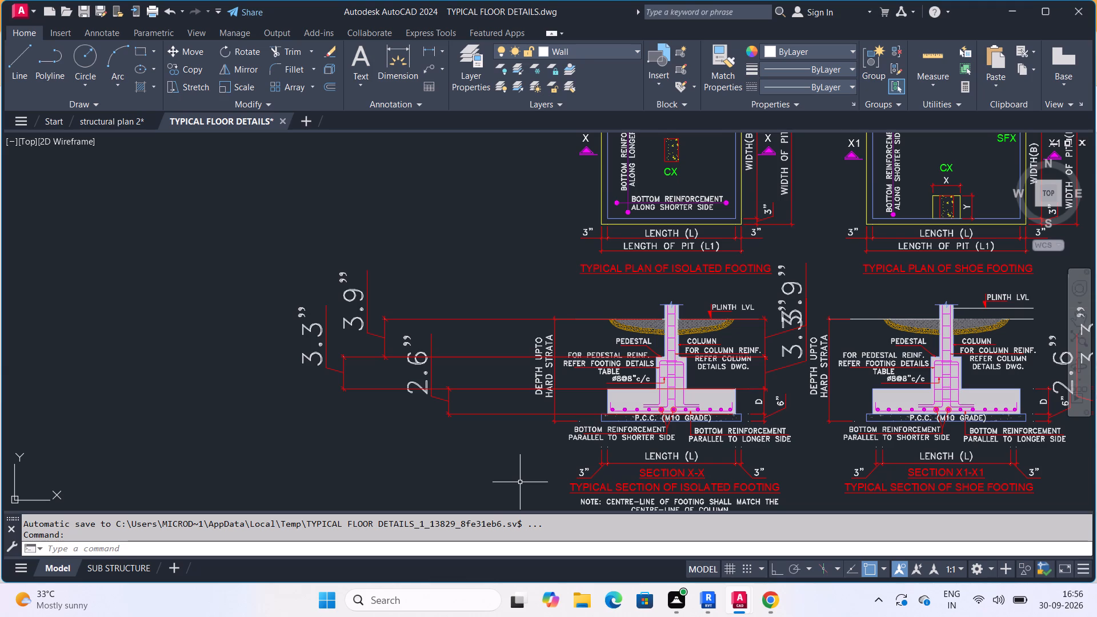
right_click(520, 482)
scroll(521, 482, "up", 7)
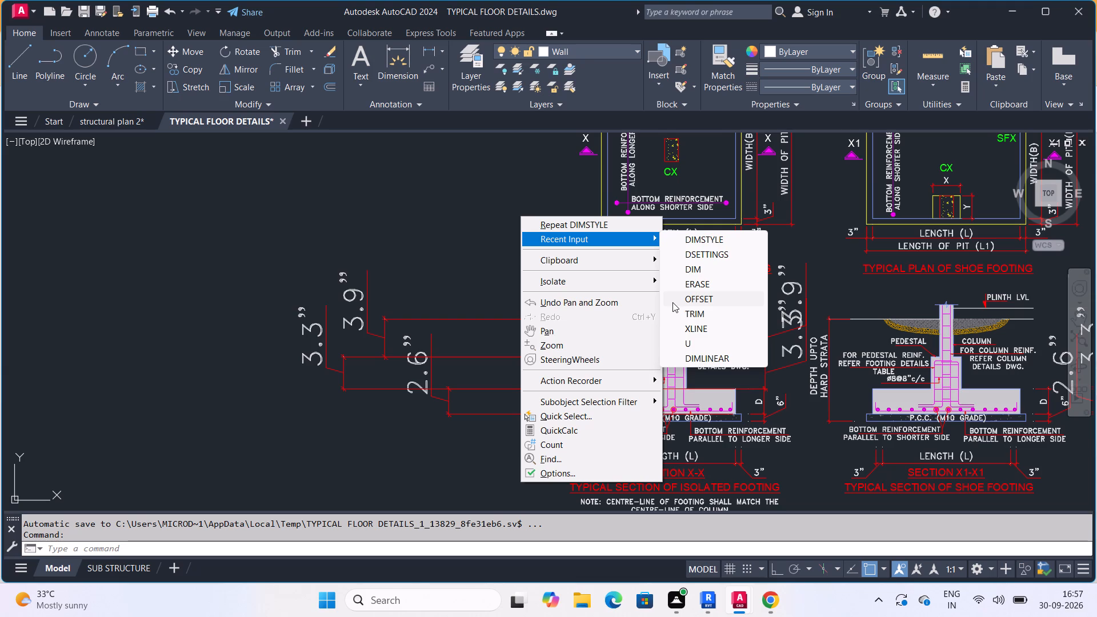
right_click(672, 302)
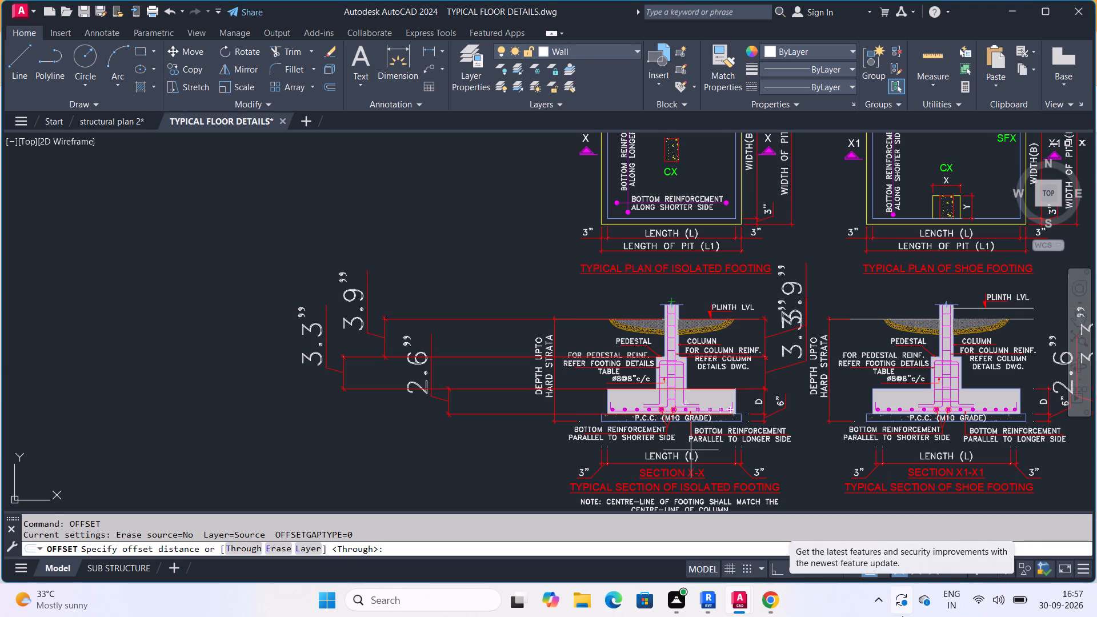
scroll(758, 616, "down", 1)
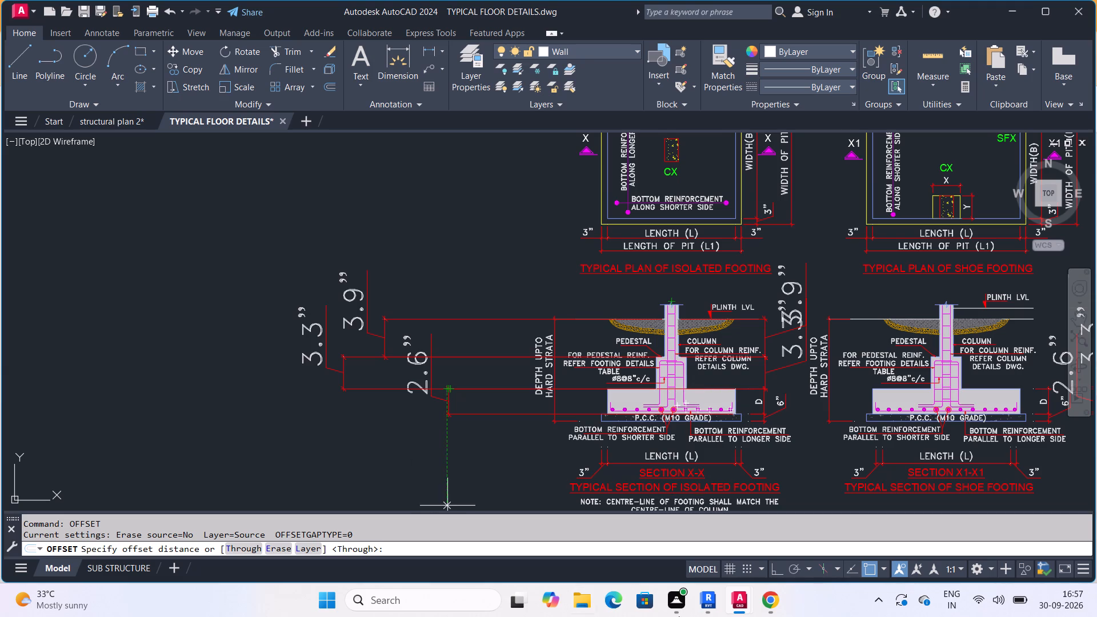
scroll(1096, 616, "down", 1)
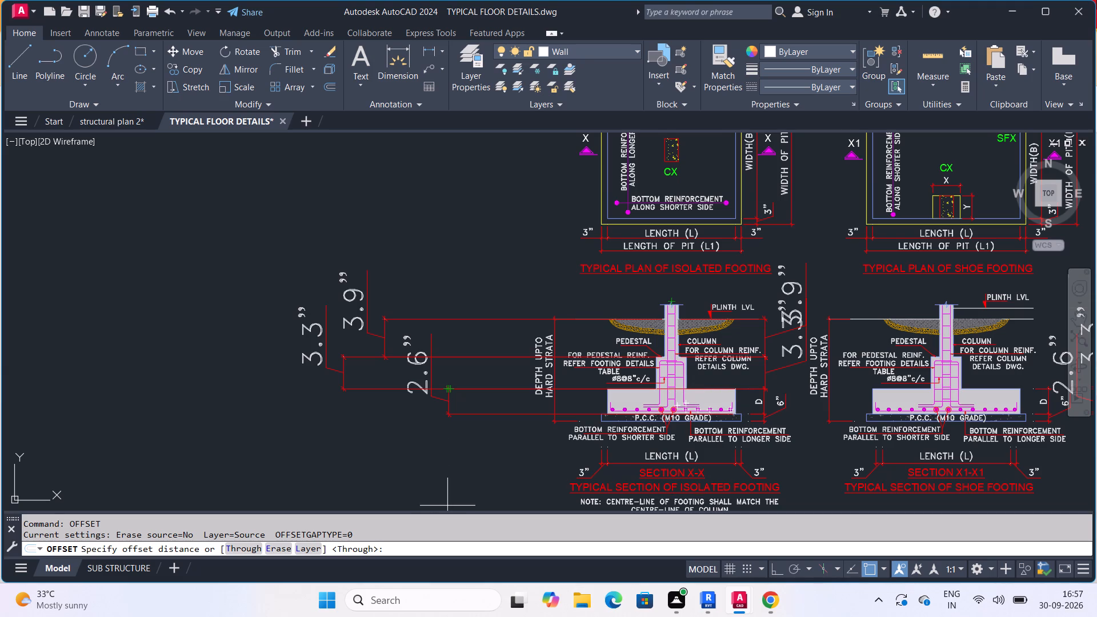
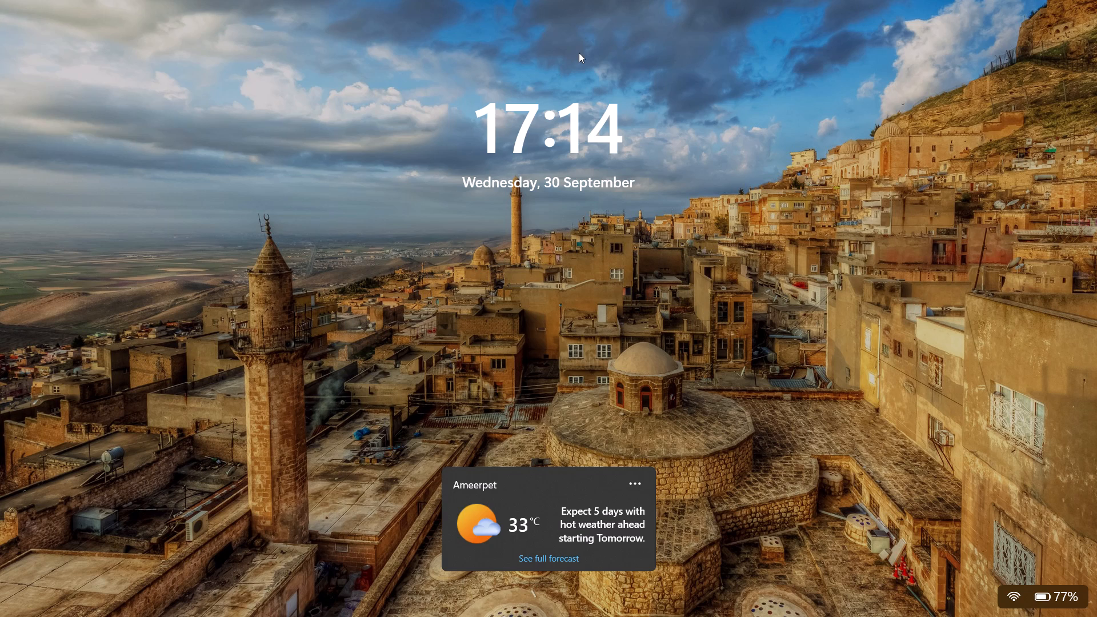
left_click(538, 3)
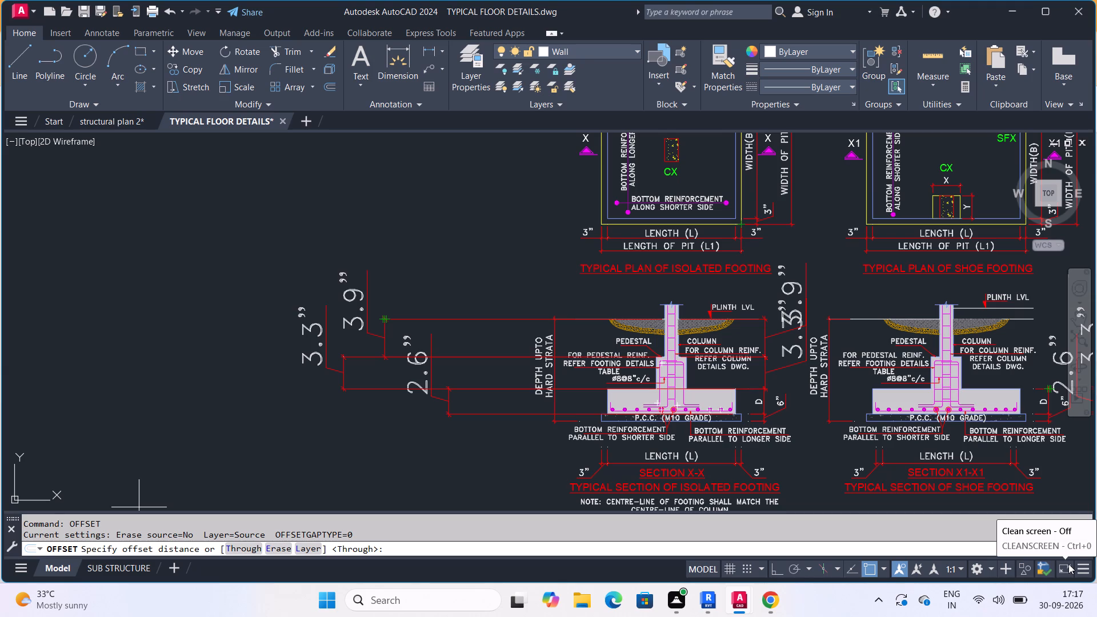
Look over the floor plans, column layouts and footing layouts across the TYPICAL FLOOR DETAILS drawing.
scroll(1096, 527, "down", 1)
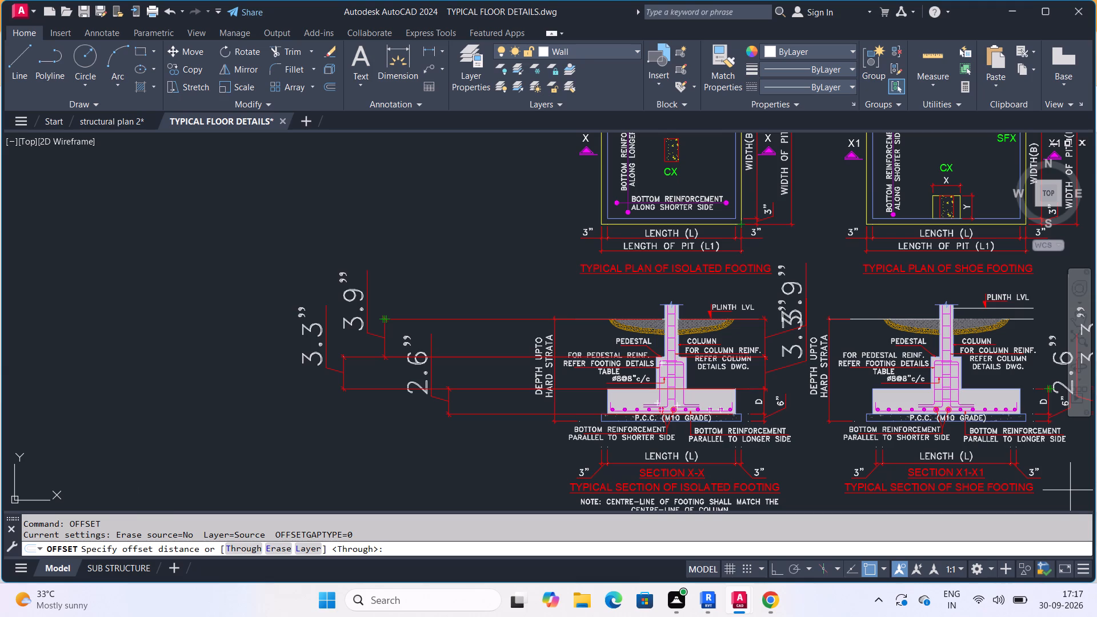
scroll(851, 378, "down", 3)
middle_click_drag(888, 476, 700, 400)
middle_click_drag(742, 378, 700, 495)
scroll(712, 433, "down", 1)
middle_click_drag(703, 360, 687, 379)
scroll(703, 360, "down", 1)
scroll(659, 274, "down", 4)
middle_click_drag(746, 360, 743, 363)
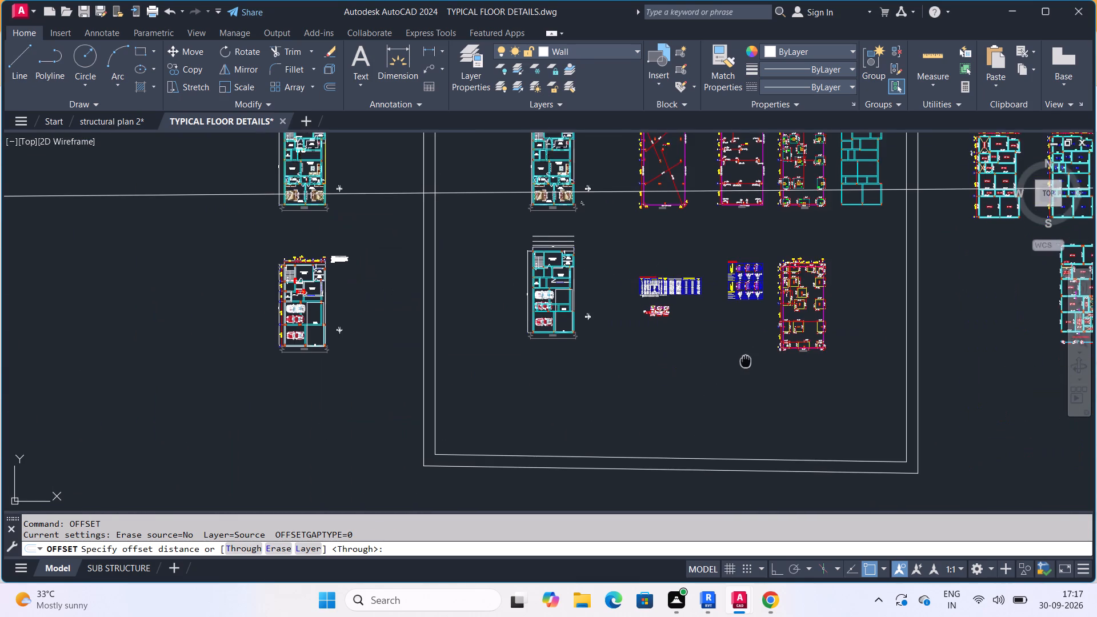
middle_click_drag(743, 363, 731, 336)
scroll(712, 336, "up", 1)
middle_click_drag(711, 339, 712, 418)
scroll(706, 399, "down", 1)
scroll(754, 415, "up", 3)
middle_click_drag(762, 370, 728, 477)
scroll(744, 407, "down", 1)
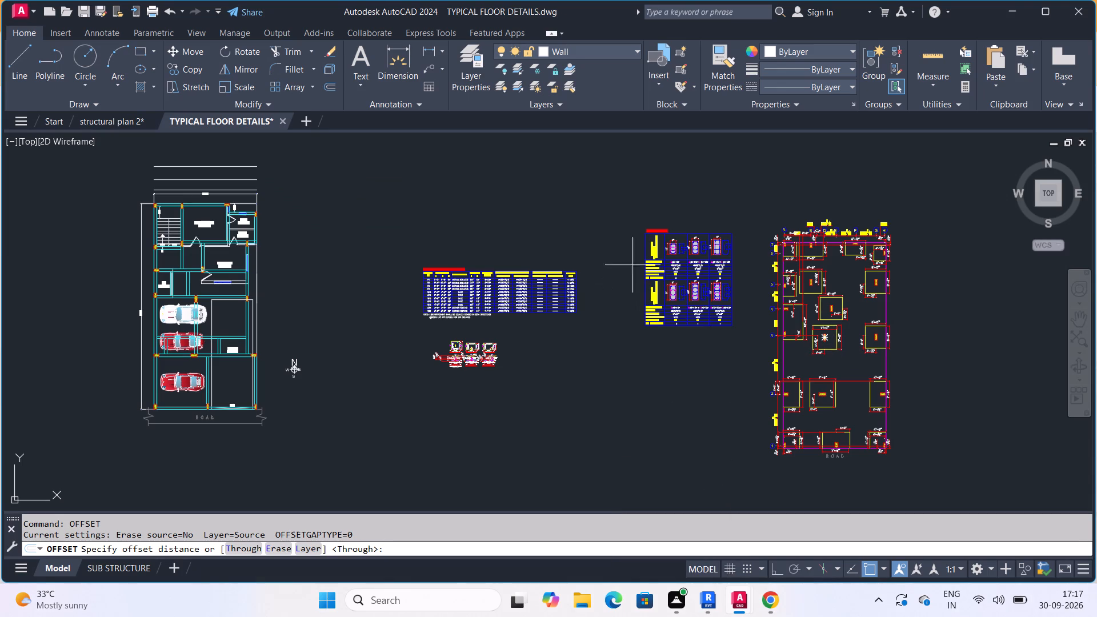
middle_click_drag(601, 179, 678, 280)
scroll(647, 247, "down", 3)
scroll(683, 238, "up", 3)
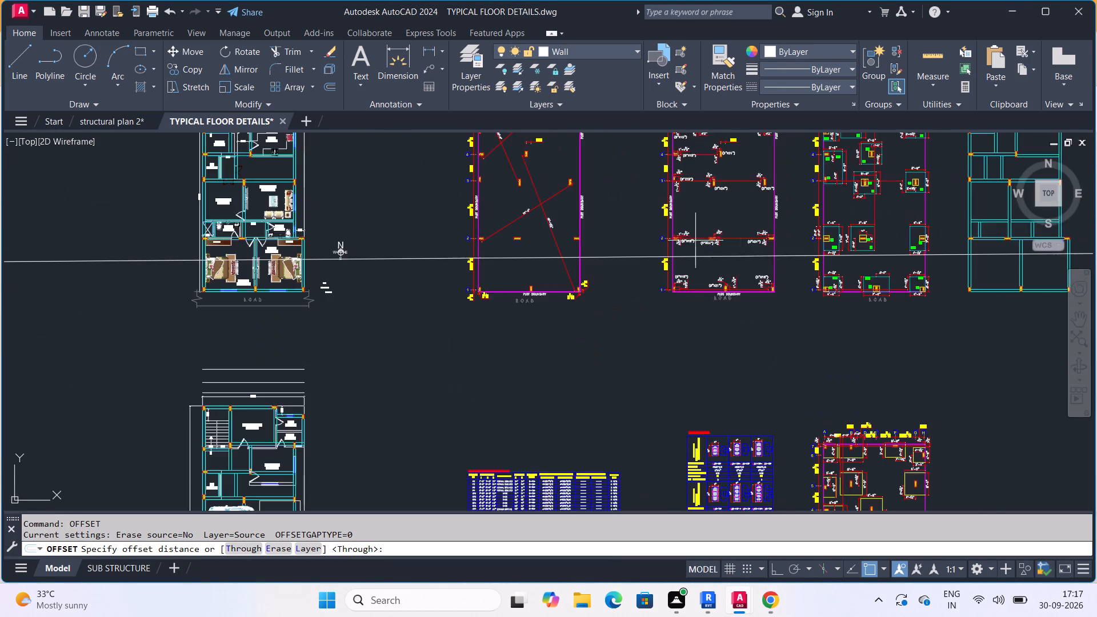
scroll(780, 266, "up", 1)
middle_click_drag(780, 270, 668, 341)
scroll(832, 327, "up", 3)
scroll(676, 261, "down", 3)
middle_click_drag(676, 261, 674, 269)
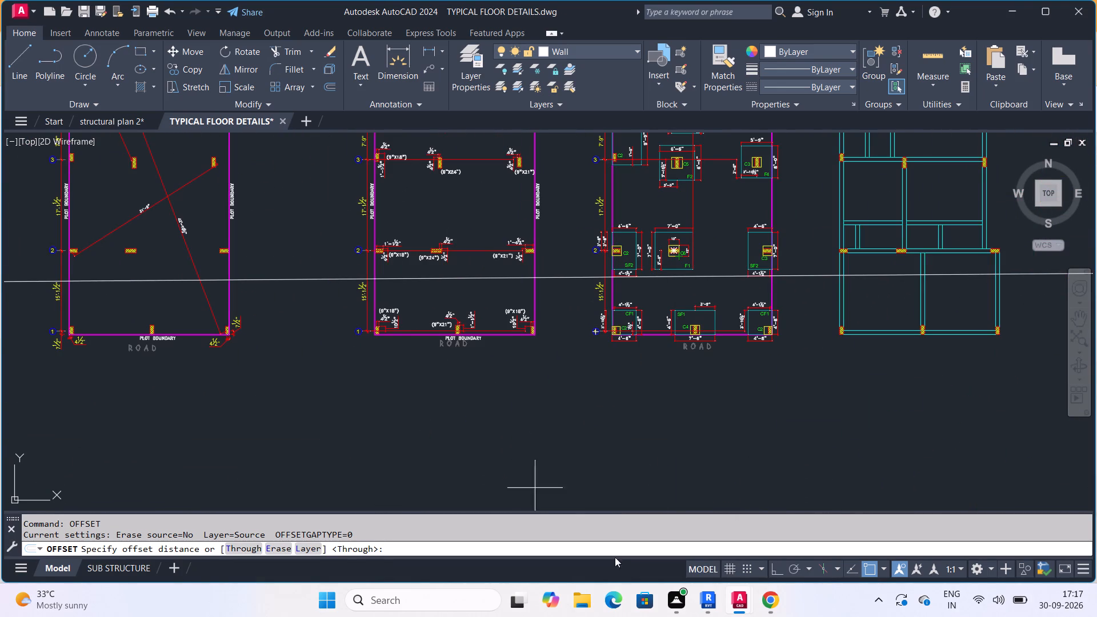
scroll(703, 445, "down", 1)
scroll(513, 394, "down", 3)
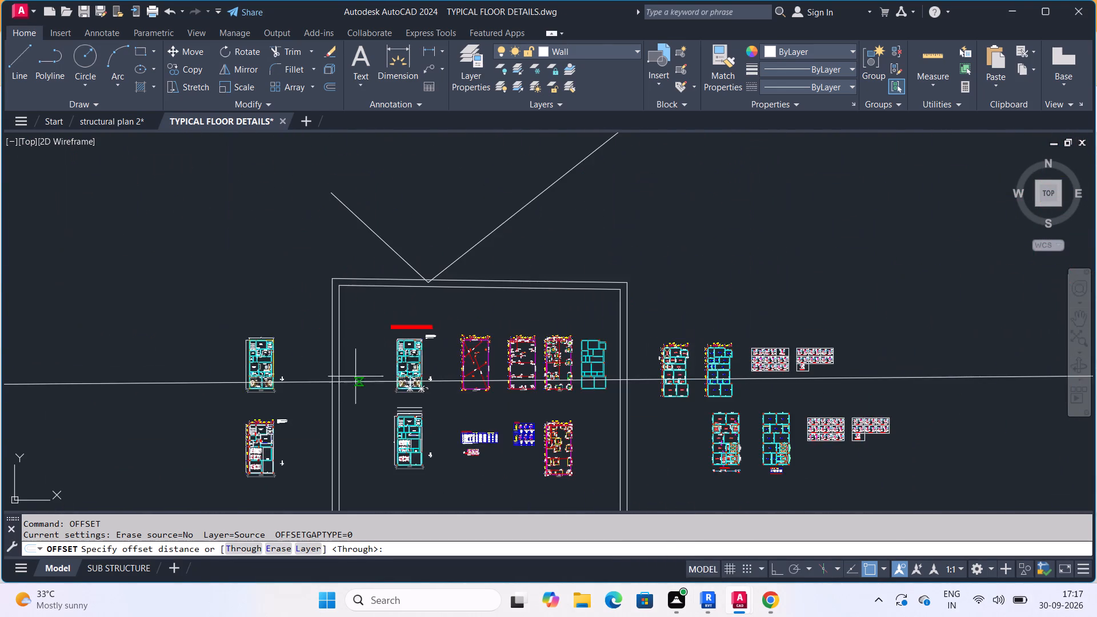
scroll(498, 359, "up", 5)
middle_click_drag(579, 408, 555, 330)
scroll(557, 334, "down", 4)
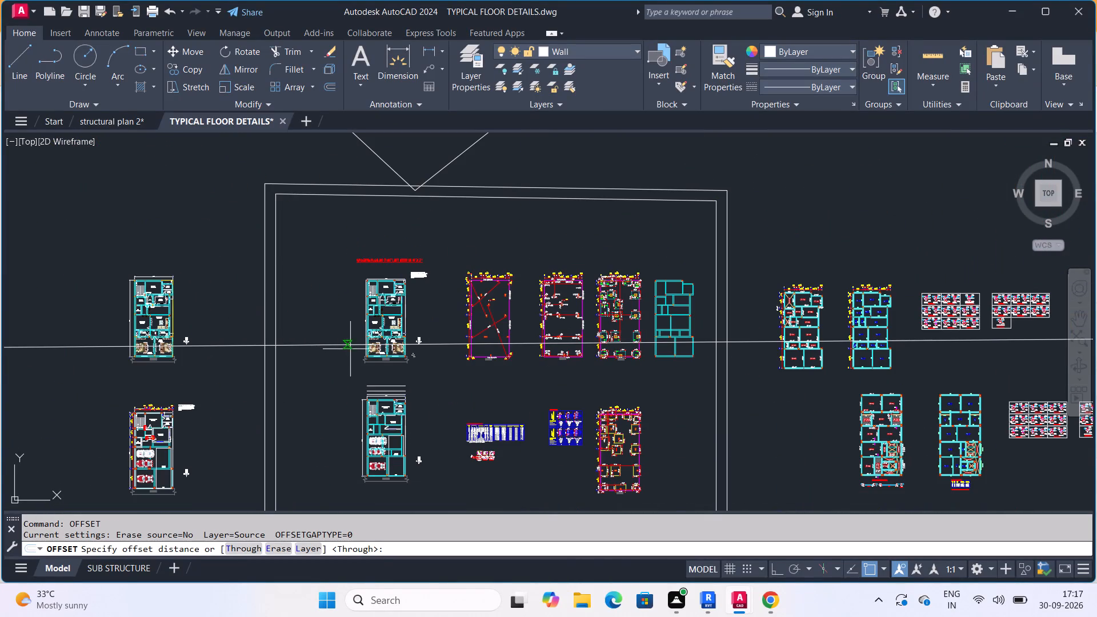
Examine the footing schedule table for footing sizes, types, pedestal dimensions and reinforcement.
scroll(527, 370, "up", 1)
scroll(497, 480, "up", 2)
middle_click_drag(497, 480, 544, 384)
scroll(465, 415, "up", 4)
middle_click_drag(334, 417, 658, 331)
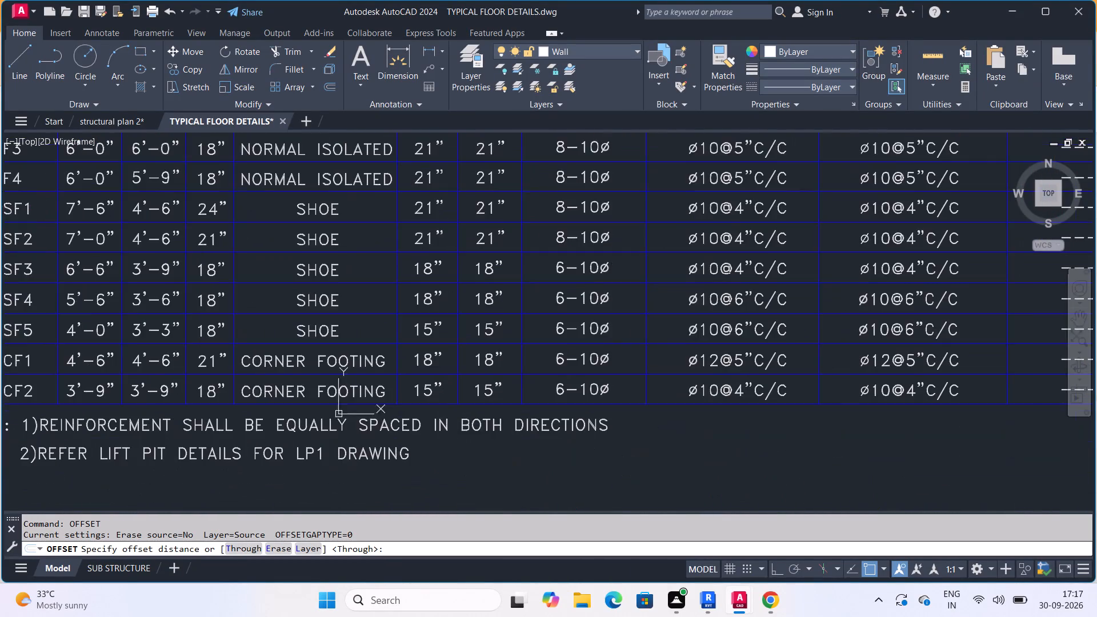
middle_click_drag(433, 344, 537, 330)
scroll(497, 338, "down", 1)
middle_click_drag(409, 306, 453, 371)
scroll(426, 335, "down", 2)
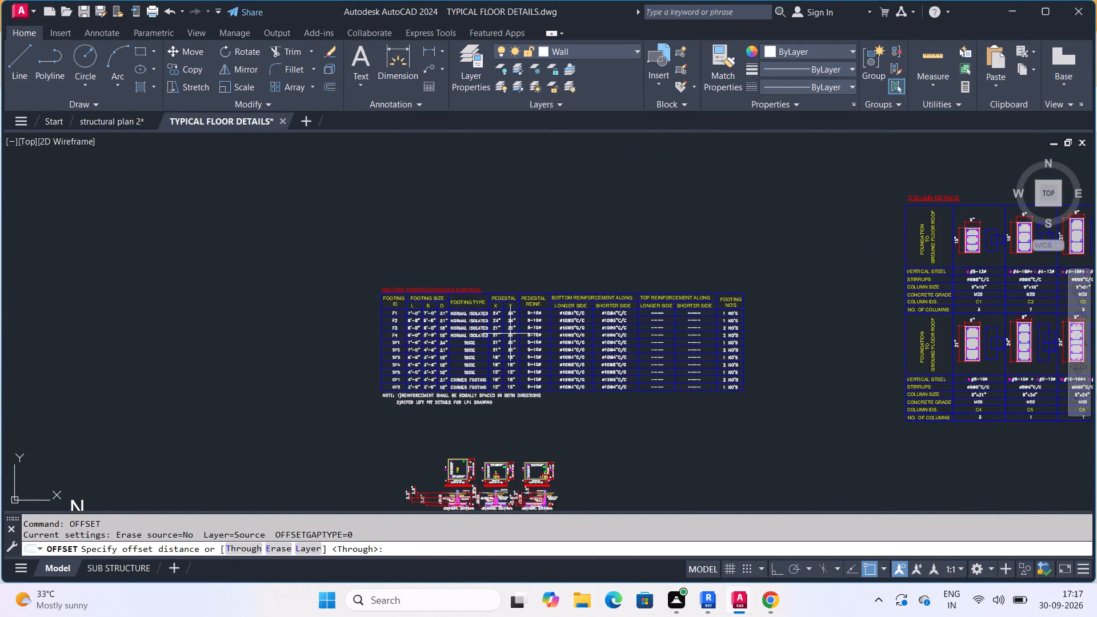
scroll(513, 332, "down", 4)
Examine the typical sections of the isolated and shoe footings for plinth level, pedestal, footing and P.C.C. depths.
scroll(489, 379, "up", 8)
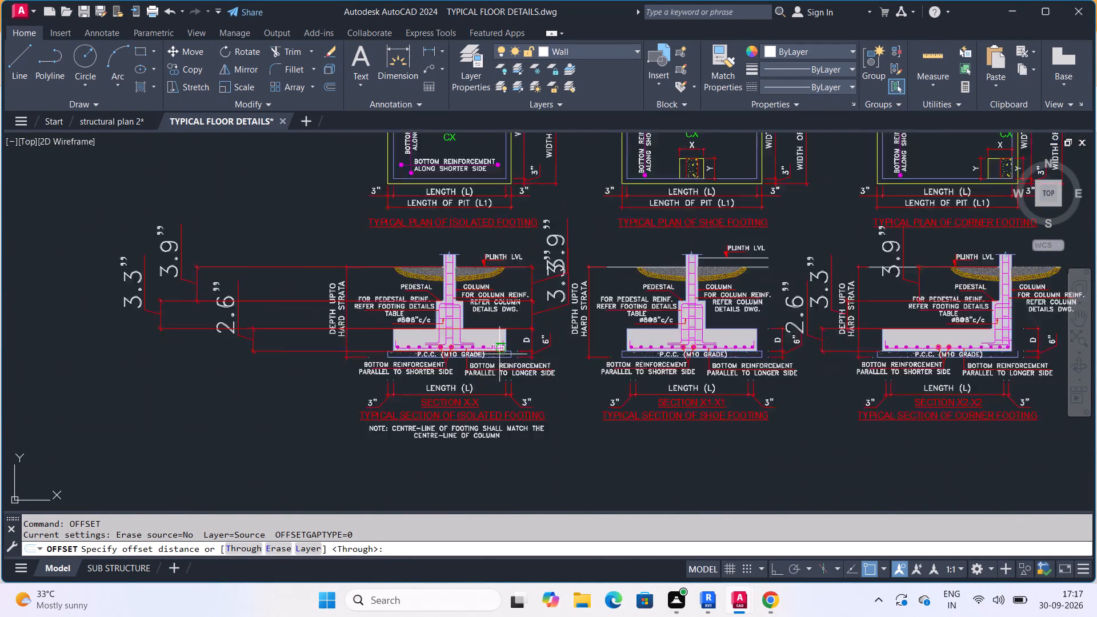
scroll(398, 346, "up", 2)
middle_click_drag(398, 346, 525, 305)
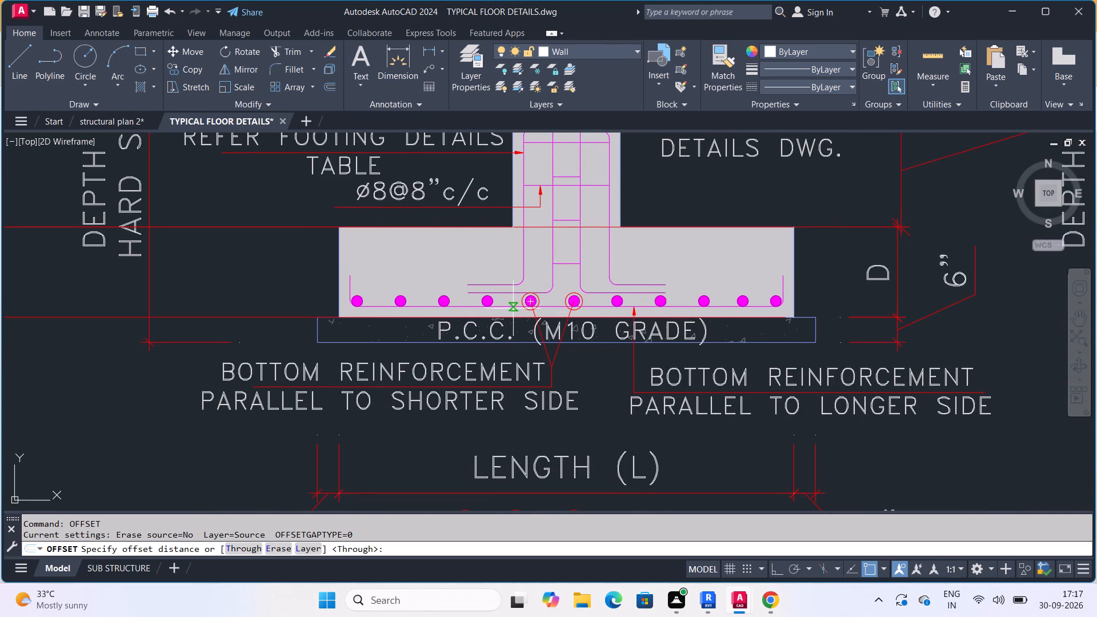
middle_click_drag(559, 320, 627, 368)
scroll(575, 340, "down", 1)
middle_click_drag(620, 356, 617, 362)
scroll(620, 356, "down", 1)
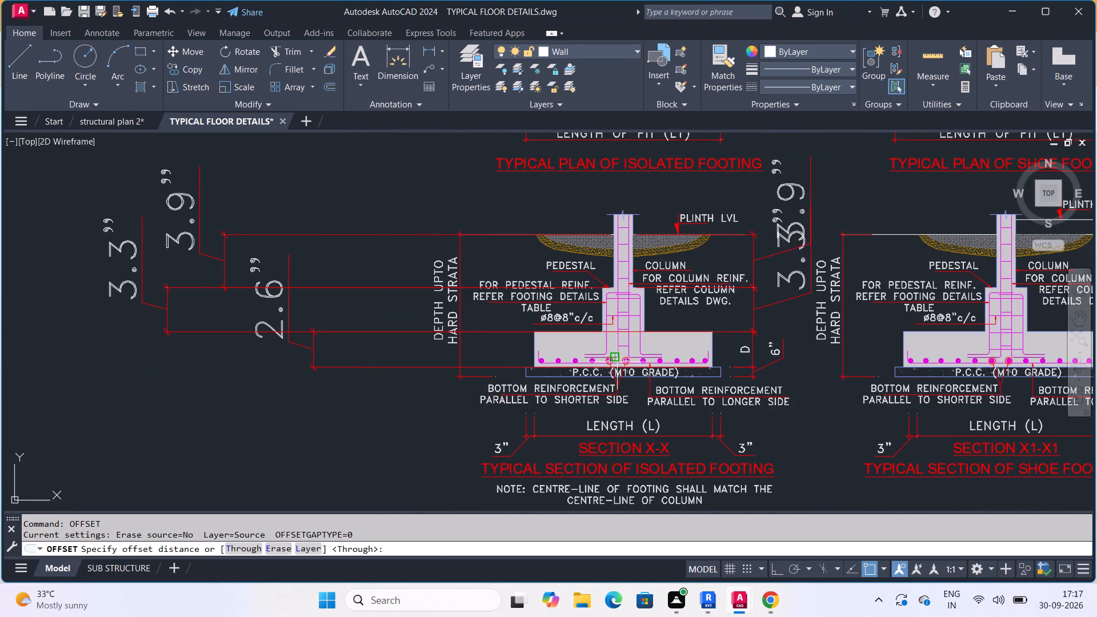
middle_click_drag(851, 382, 743, 342)
scroll(806, 368, "down", 1)
scroll(860, 352, "up", 2)
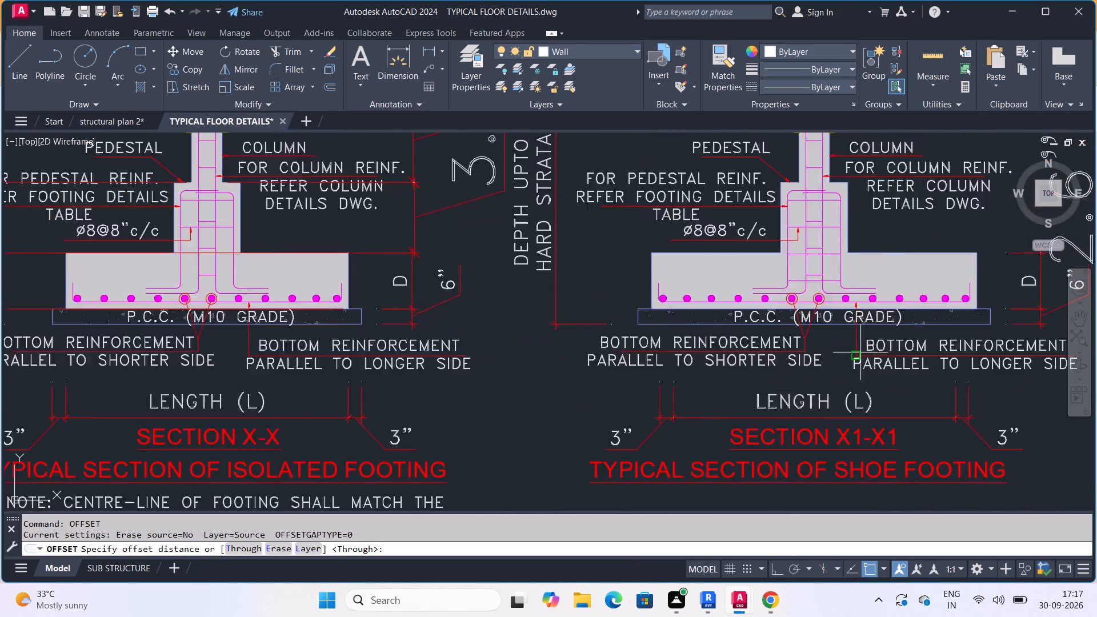
scroll(860, 352, "up", 1)
scroll(855, 354, "down", 4)
scroll(840, 350, "up", 2)
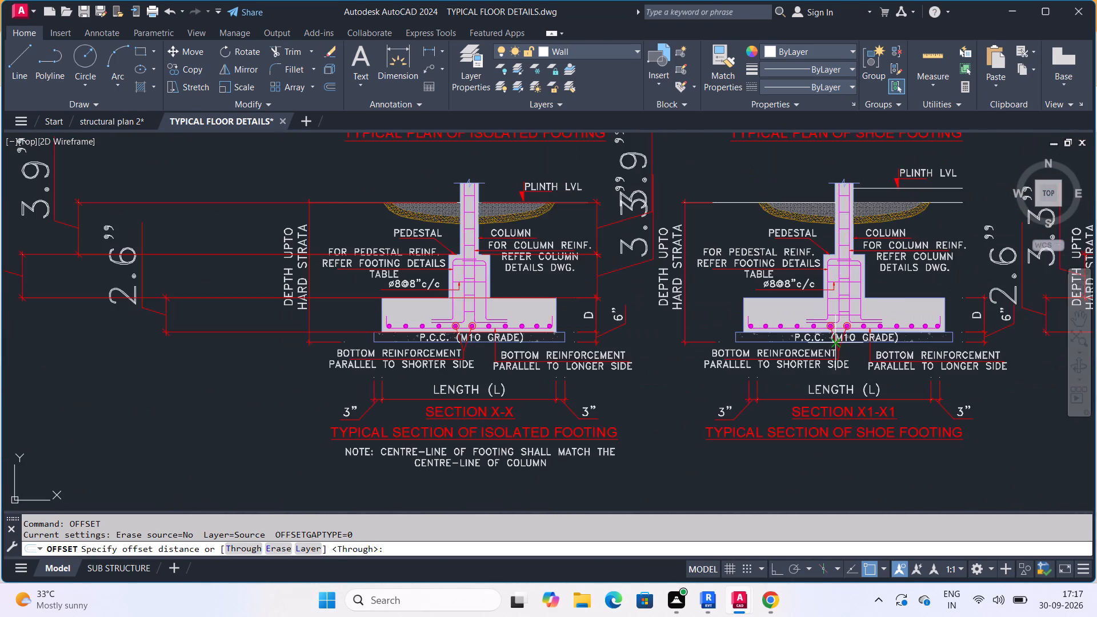
middle_click_drag(560, 311, 595, 347)
scroll(562, 320, "down", 1)
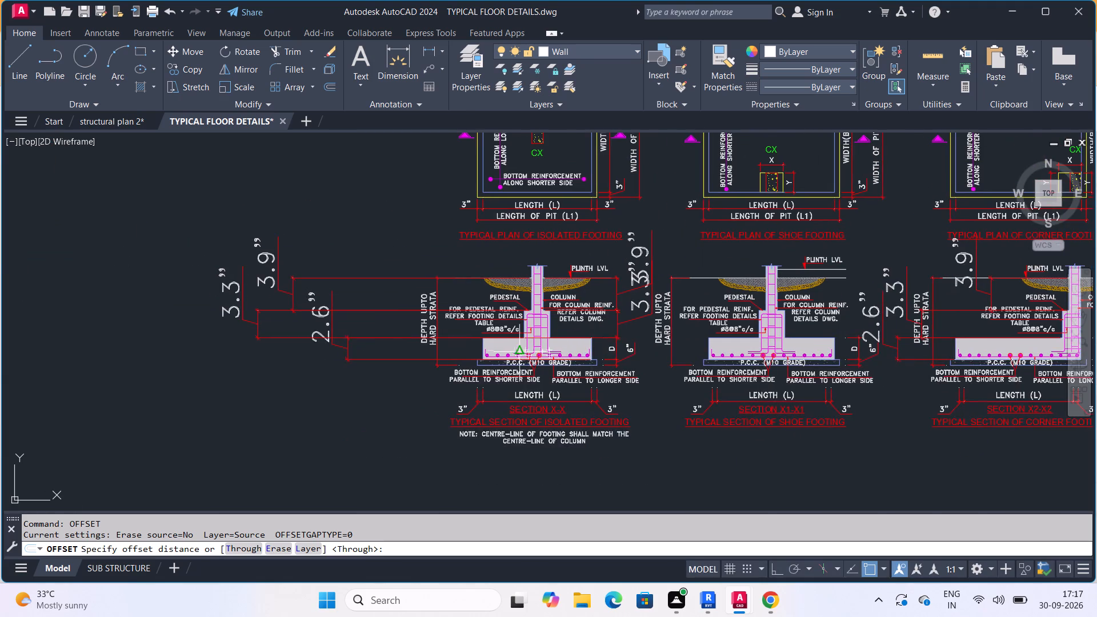
scroll(509, 350, "up", 3)
scroll(573, 363, "down", 3)
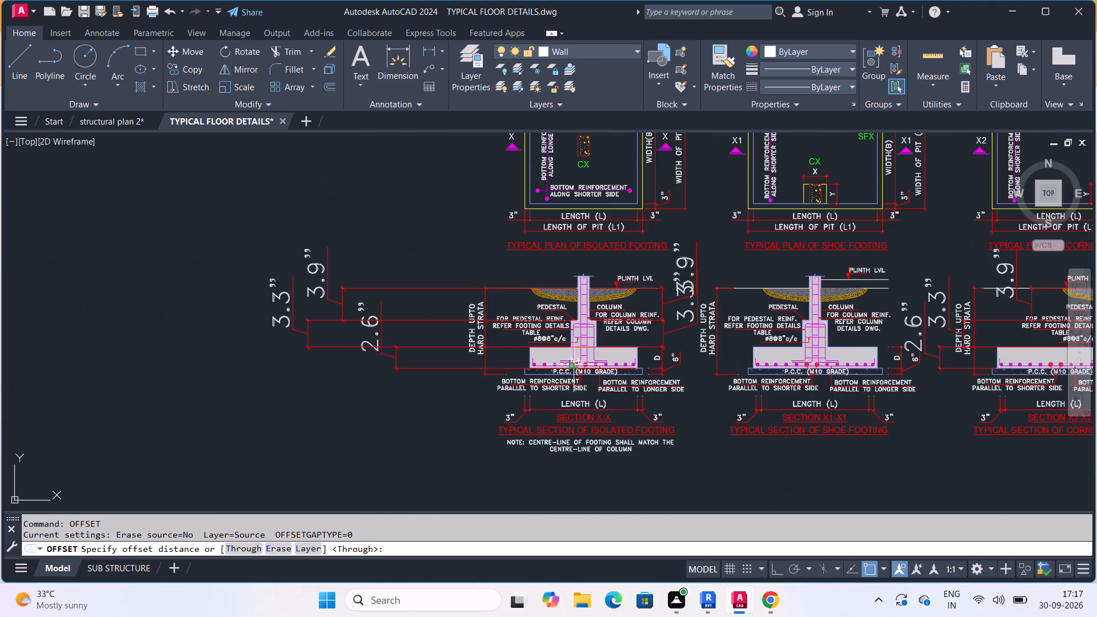
scroll(534, 343, "up", 3)
scroll(571, 330, "down", 1)
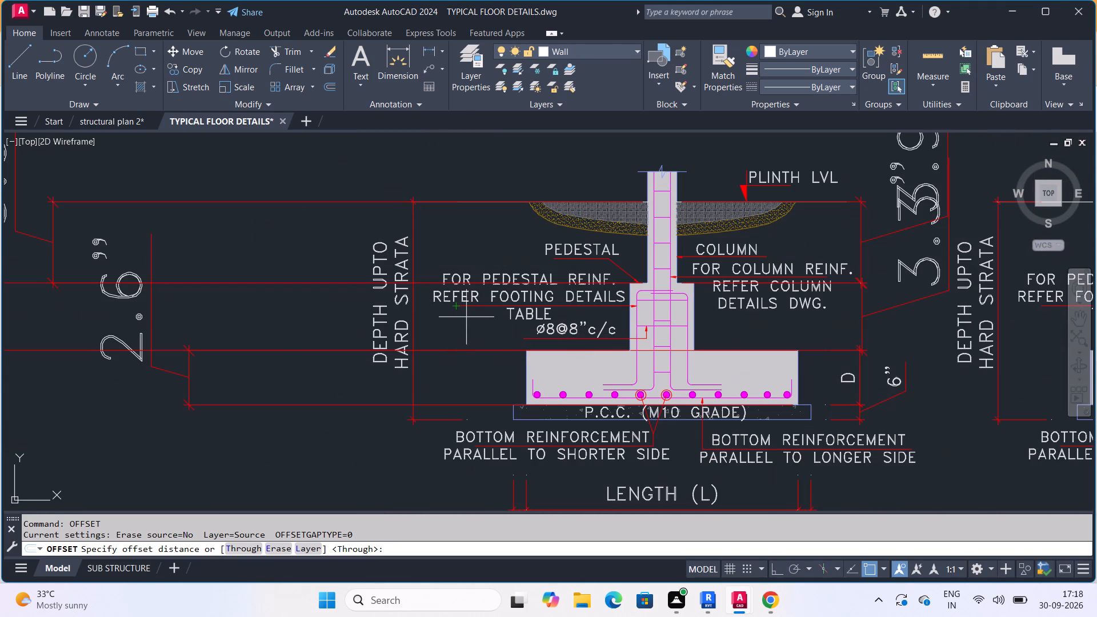
scroll(463, 317, "up", 3)
scroll(463, 317, "down", 3)
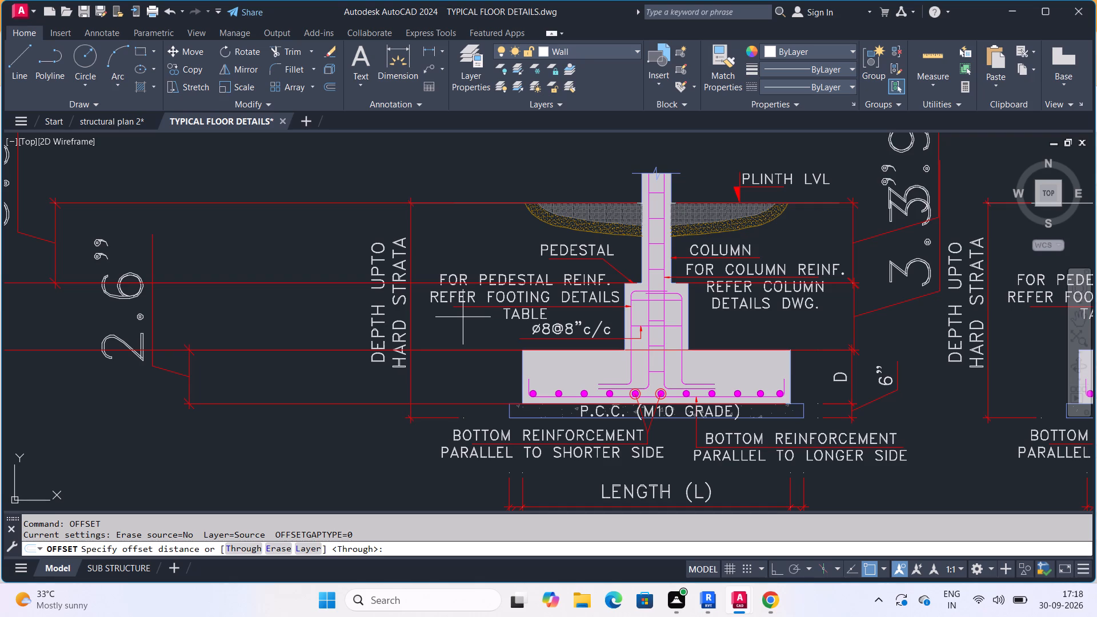
scroll(489, 355, "down", 3)
scroll(505, 344, "up", 3)
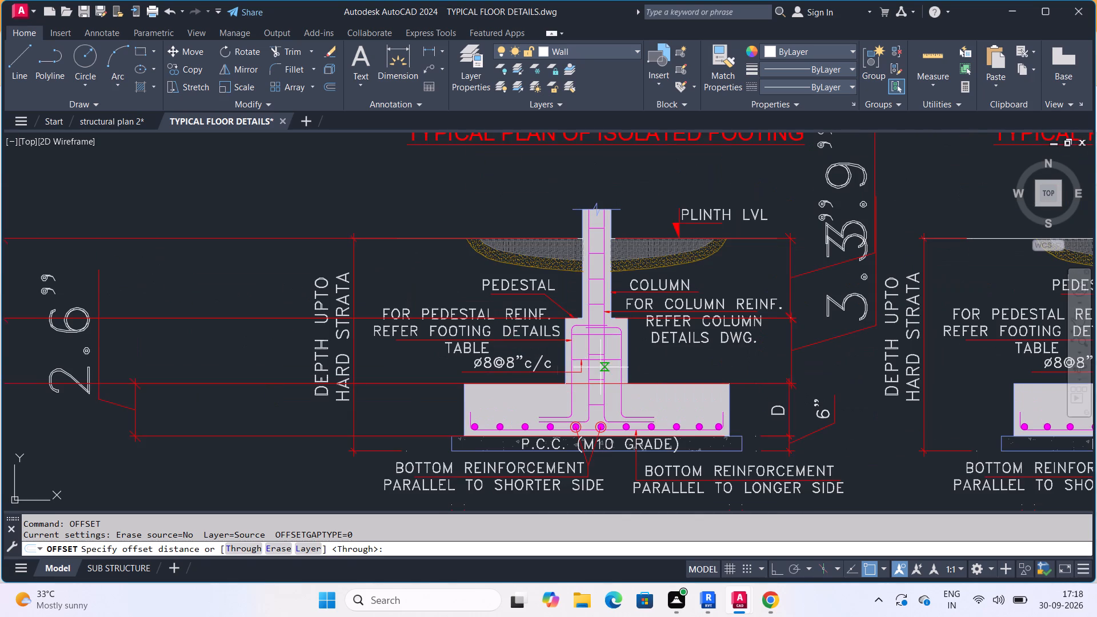
middle_click_drag(620, 359, 556, 338)
scroll(548, 338, "down", 1)
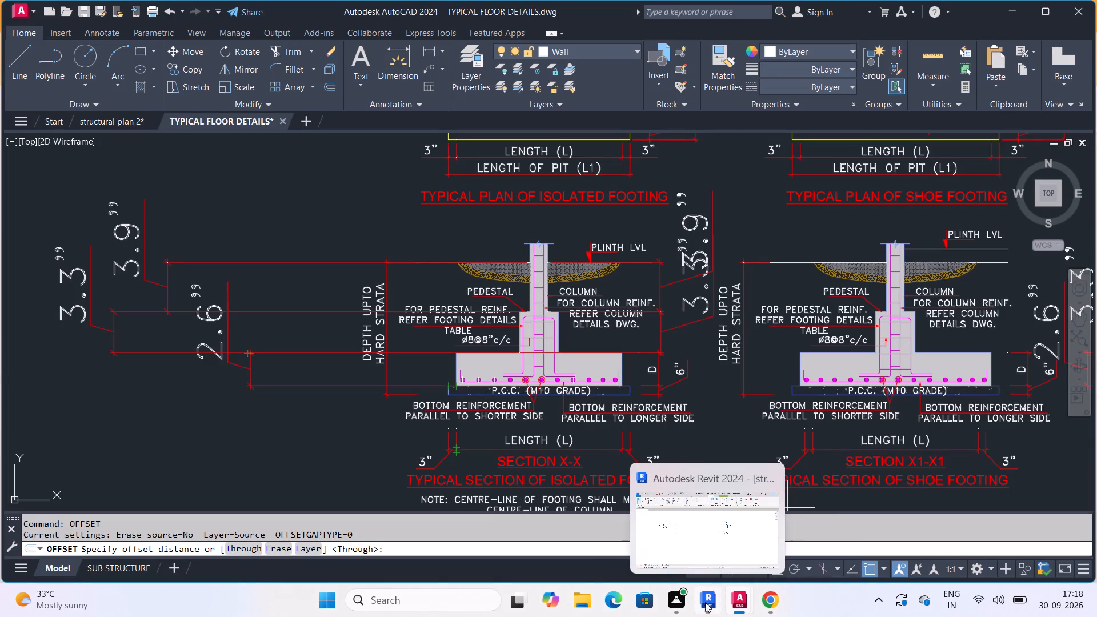
Switch to Revit and open the ground level's elevation value for editing in the North elevation view.
left_click(709, 552)
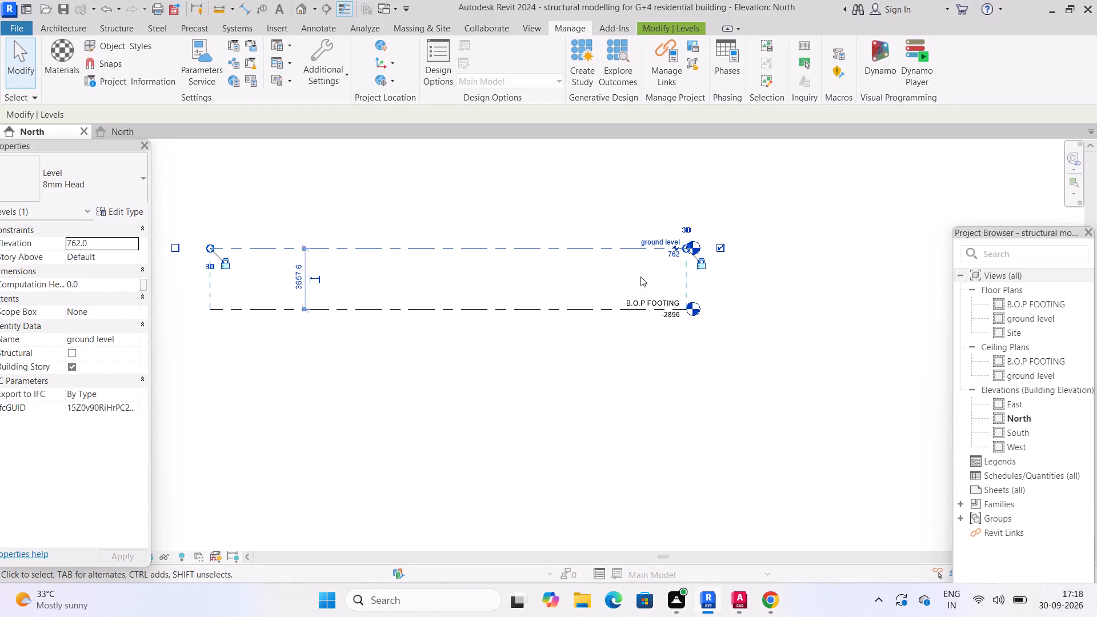
scroll(659, 258, "up", 4)
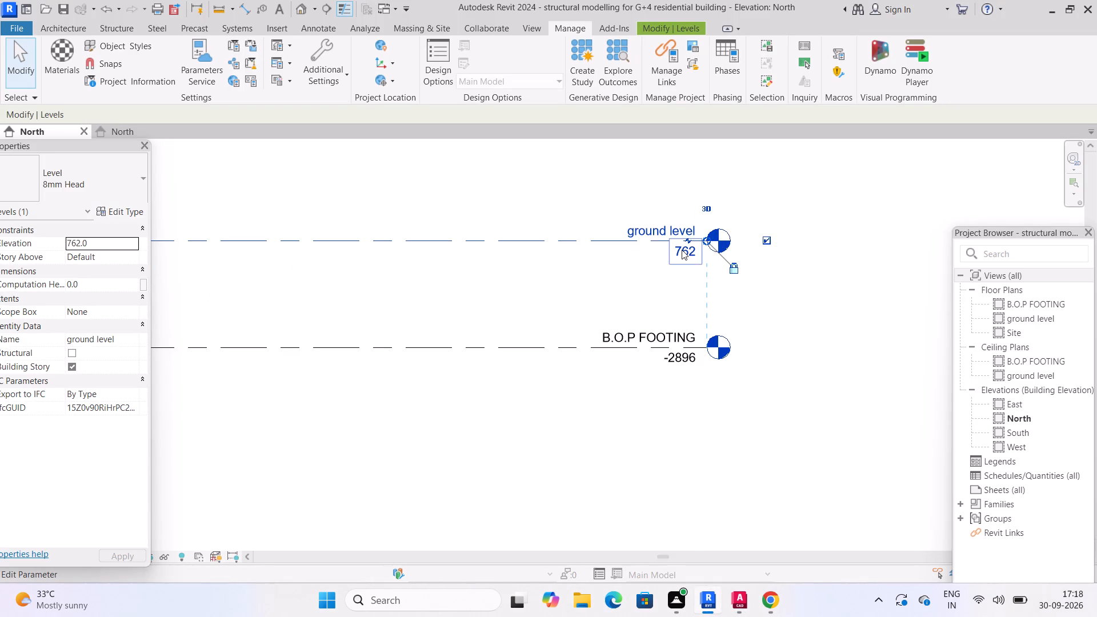
left_click(682, 250)
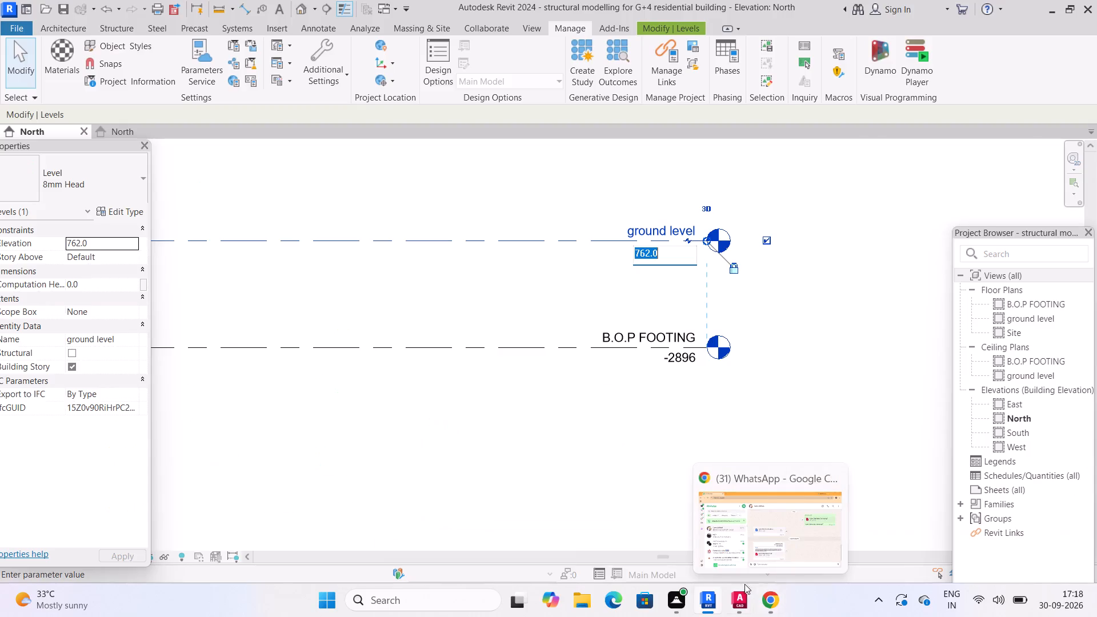
Switch to the WhatsApp window in Chrome to consult the open chat.
left_click(772, 557)
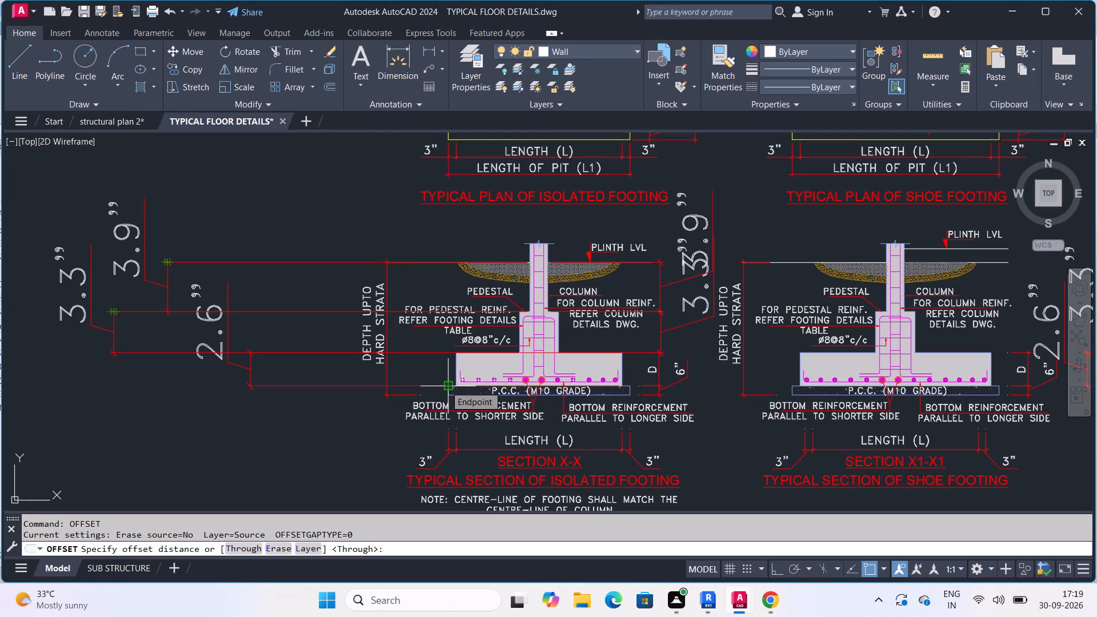
Examine the typical plans and sections of the isolated, shoe and corner footings together in the AutoCAD drawing.
scroll(575, 374, "down", 4)
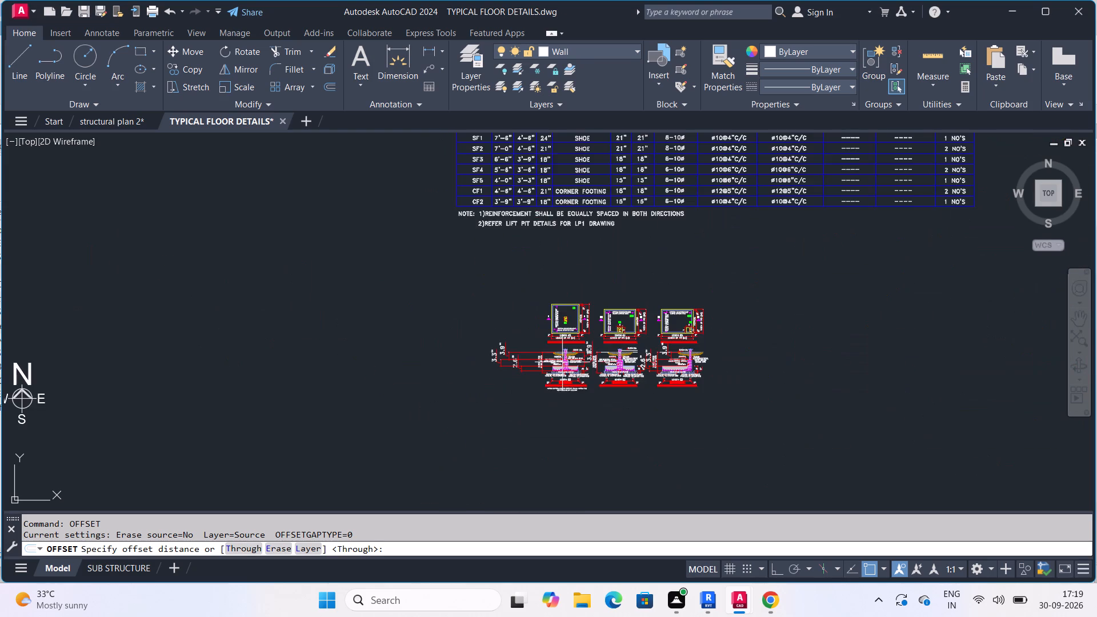
scroll(575, 352, "up", 4)
middle_click_drag(723, 340, 608, 310)
scroll(618, 305, "down", 3)
middle_click_drag(654, 307, 625, 316)
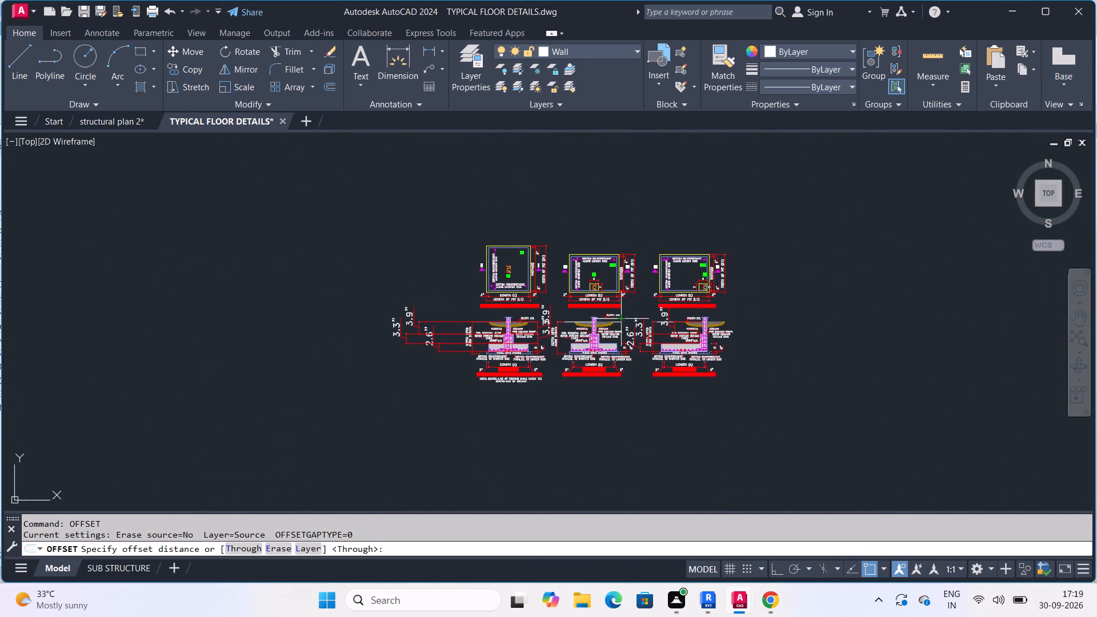
scroll(662, 306, "up", 4)
scroll(693, 305, "down", 2)
scroll(702, 303, "up", 2)
middle_click(702, 301)
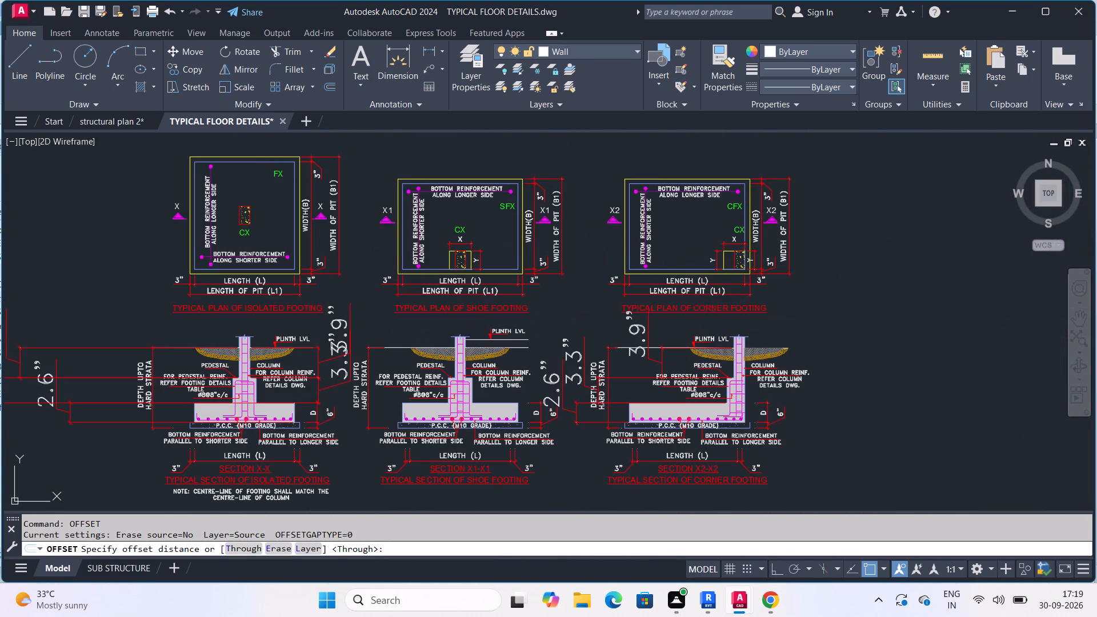
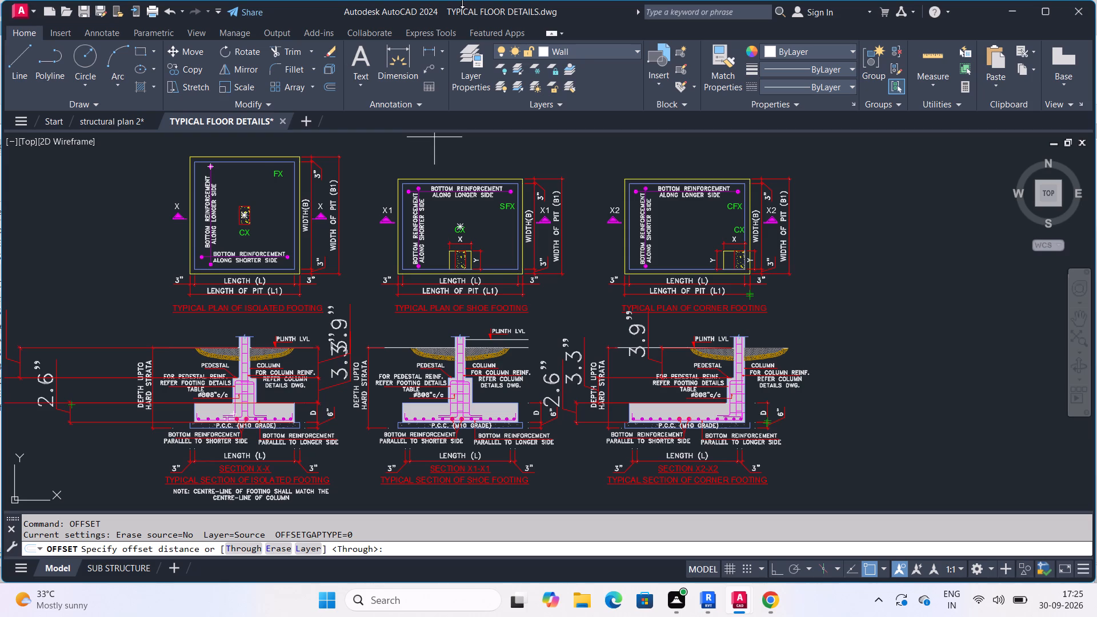
Examine the shoe footing section X1-X1 alongside the isolated and corner footing details in the AutoCAD drawing.
scroll(662, 252, "down", 1)
scroll(553, 342, "up", 5)
middle_click_drag(542, 351, 591, 314)
scroll(558, 341, "down", 2)
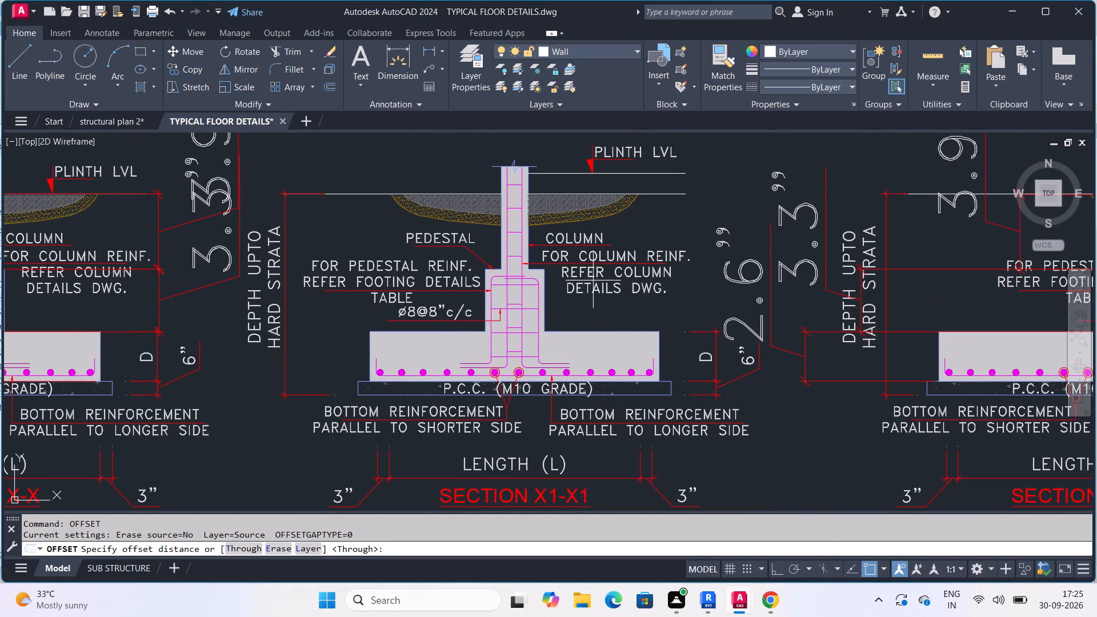
scroll(687, 336, "down", 3)
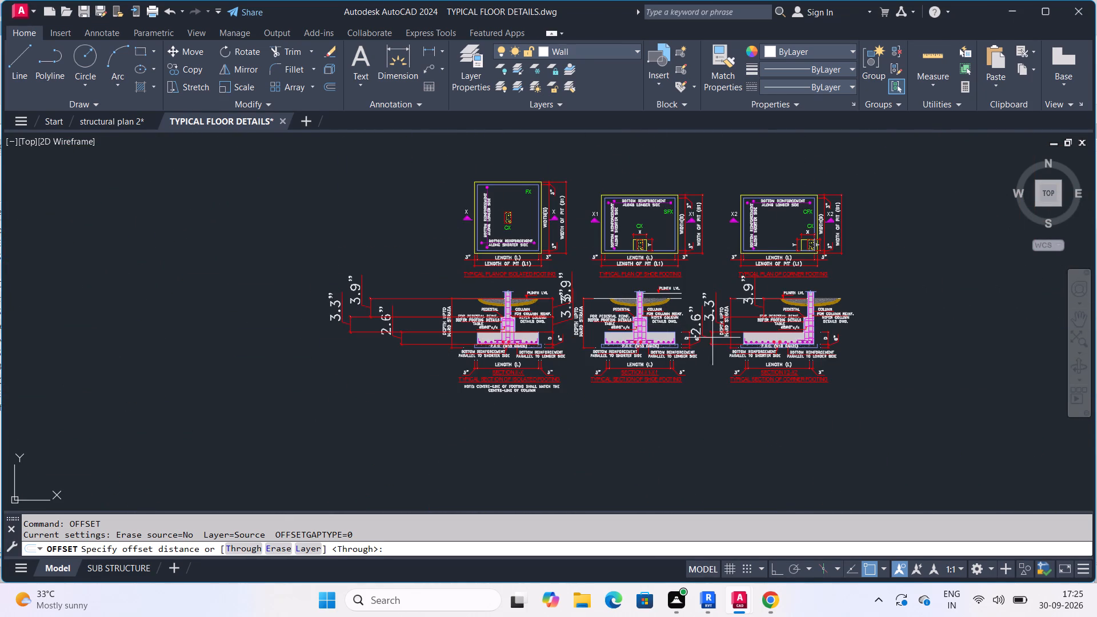
scroll(524, 365, "up", 3)
middle_click_drag(726, 327, 430, 415)
scroll(456, 408, "down", 1)
middle_click_drag(626, 292, 547, 414)
scroll(556, 390, "down", 2)
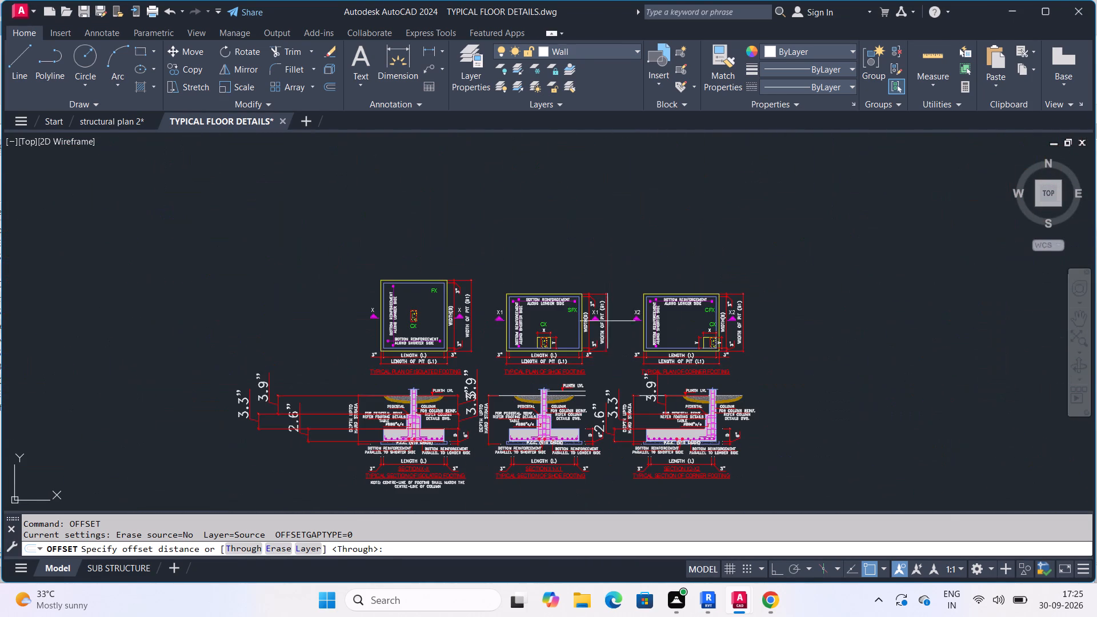
Look over the footing layout plan, column details, floor plans and footing schedule across the drawing.
scroll(574, 331, "down", 3)
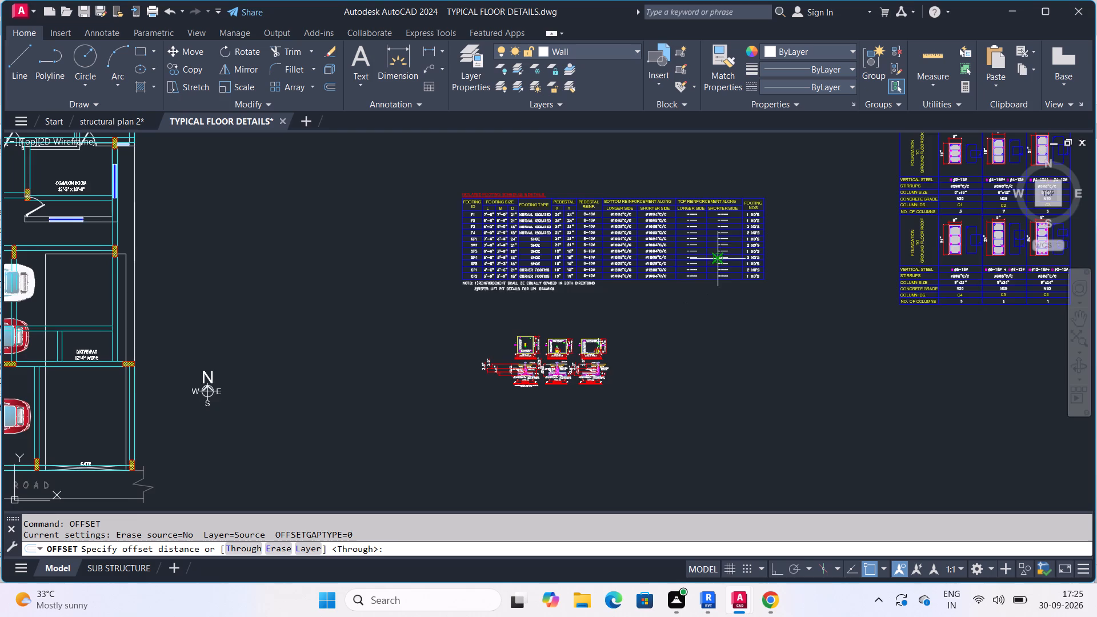
middle_click_drag(730, 254, 650, 305)
scroll(696, 273, "down", 1)
scroll(748, 259, "up", 1)
middle_click_drag(736, 264, 645, 290)
middle_click_drag(879, 268, 612, 298)
scroll(854, 297, "up", 2)
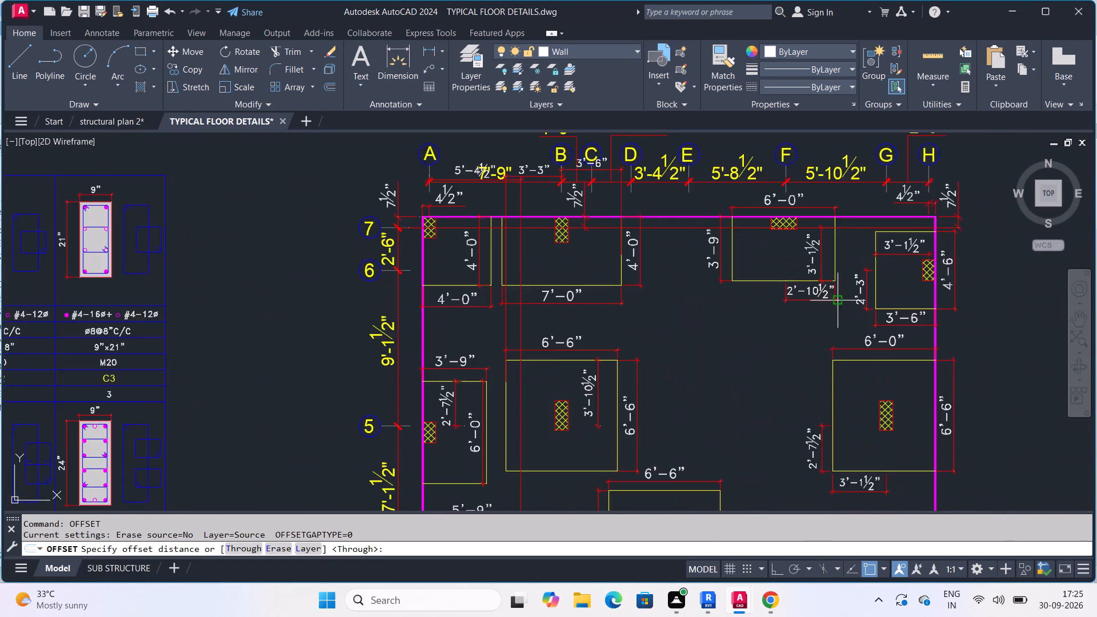
scroll(745, 314, "down", 4)
middle_click_drag(743, 253, 735, 348)
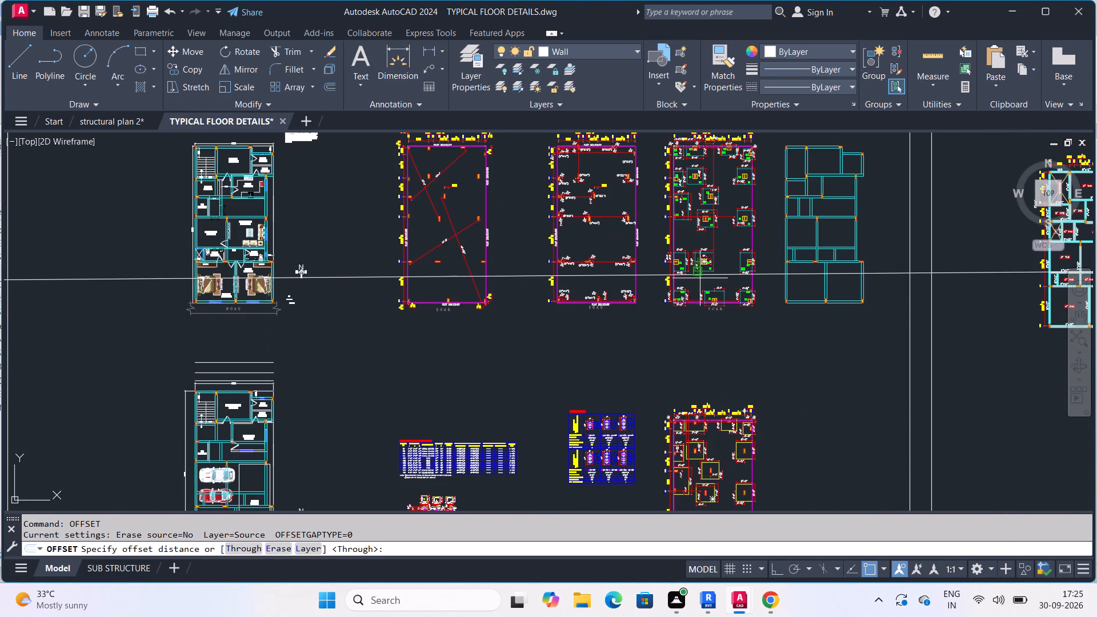
middle_click_drag(687, 274, 774, 161)
scroll(724, 246, "down", 1)
scroll(612, 286, "down", 2)
scroll(608, 277, "up", 4)
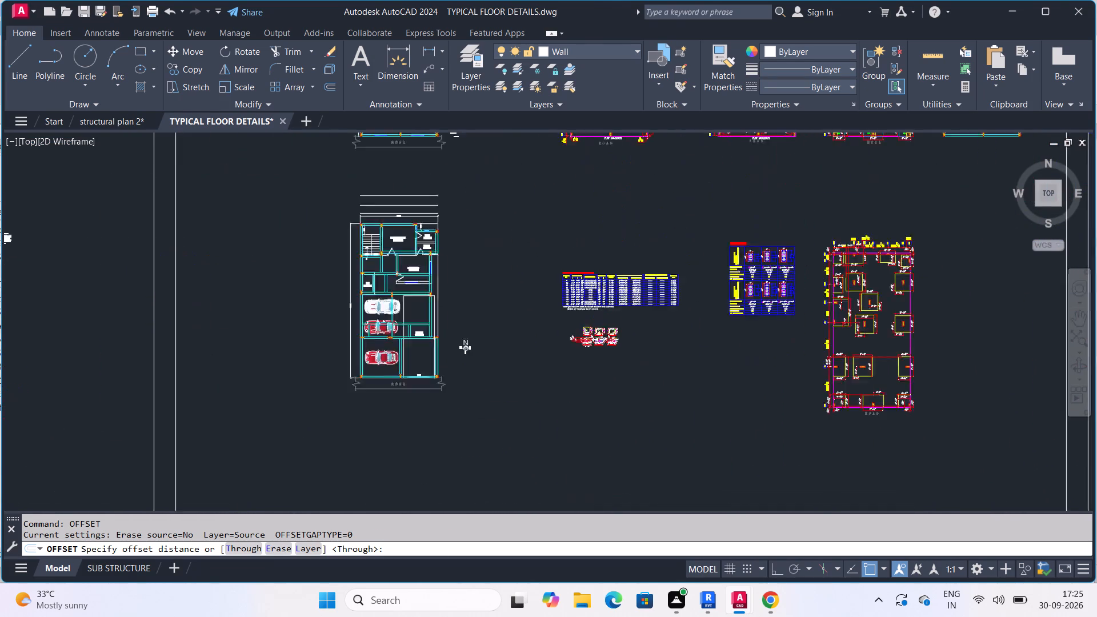
scroll(611, 277, "up", 4)
scroll(551, 305, "down", 4)
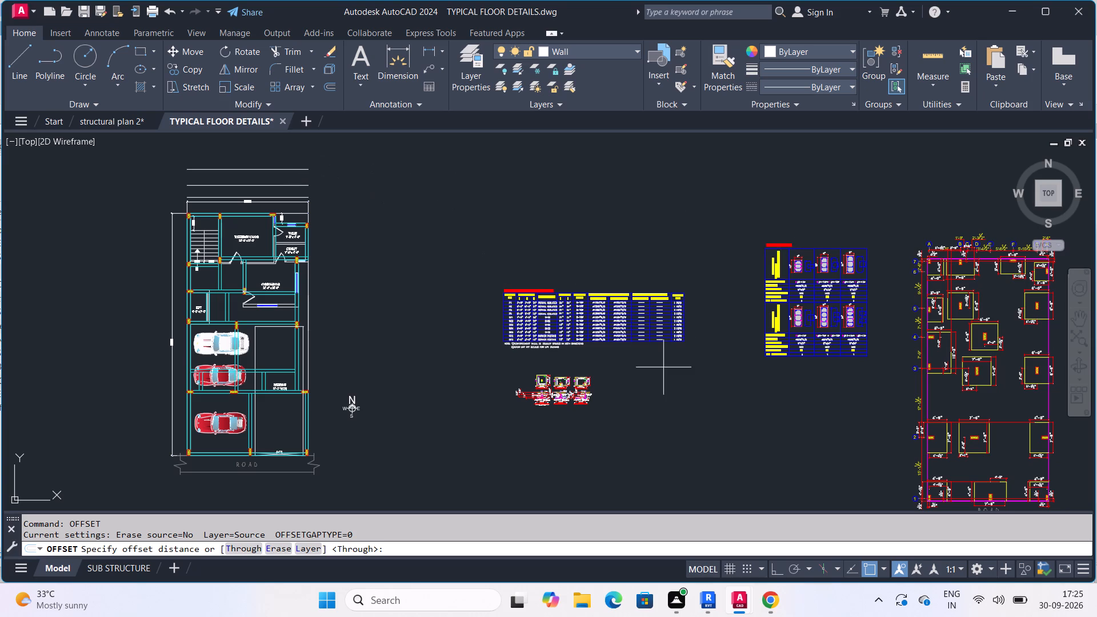
scroll(559, 331, "up", 6)
scroll(552, 308, "down", 4)
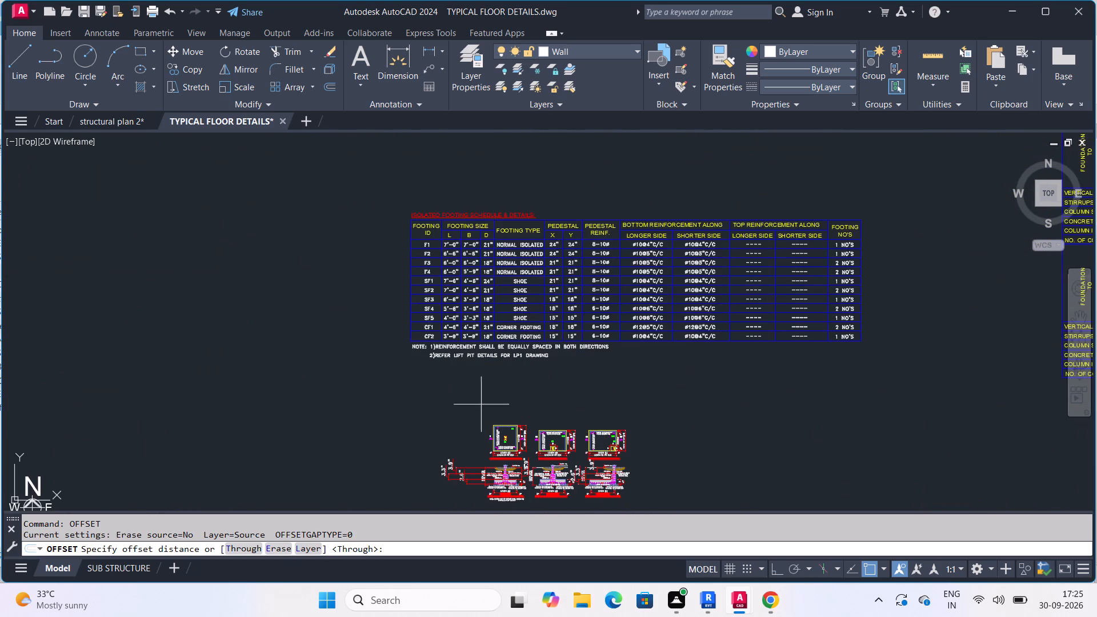
Examine the typical footing plans and sections for the plinth level, pedestal and footing depth dimensions.
scroll(580, 429, "up", 3)
middle_click_drag(574, 431, 531, 282)
scroll(542, 336, "down", 1)
middle_click_drag(531, 276, 530, 270)
scroll(450, 311, "up", 4)
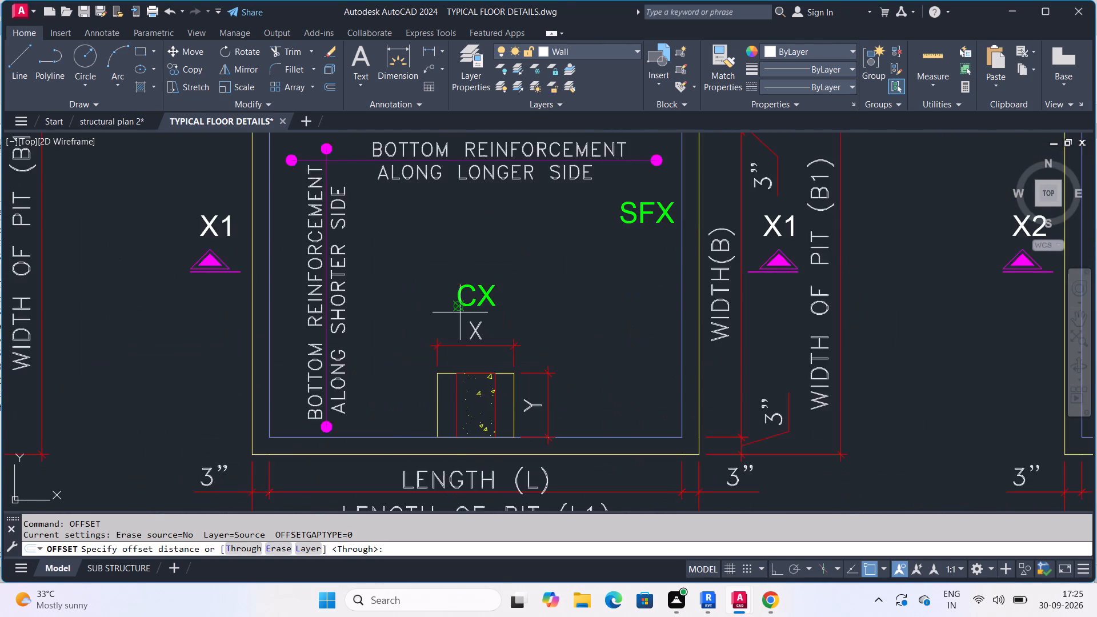
middle_click_drag(459, 312, 493, 169)
scroll(459, 312, "down", 3)
scroll(490, 292, "up", 2)
middle_click_drag(492, 298, 474, 205)
scroll(479, 250, "down", 1)
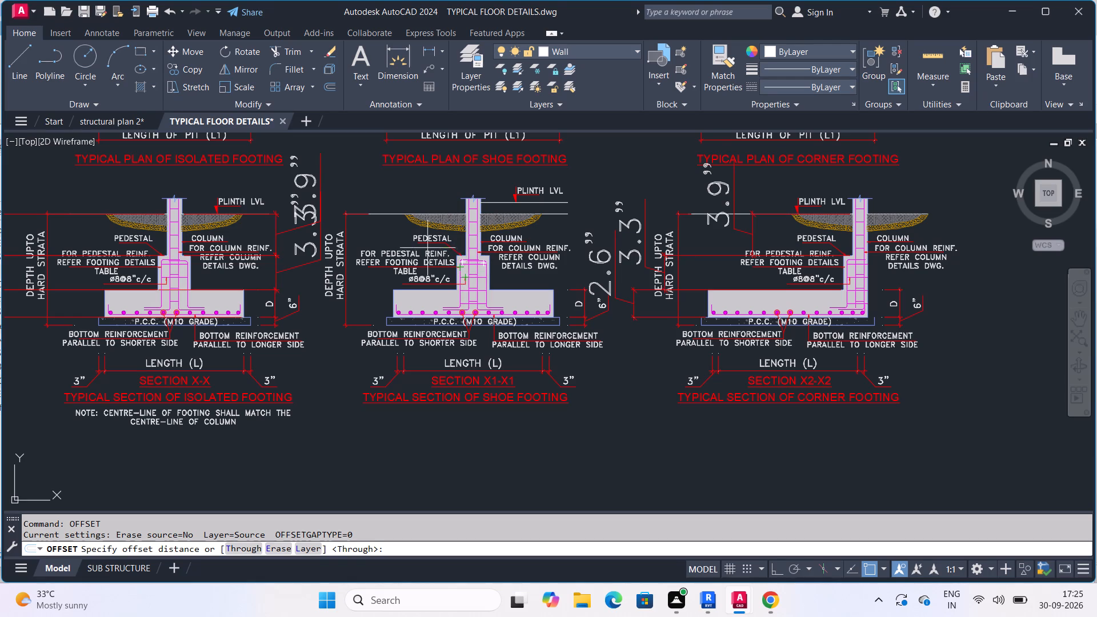
middle_click(242, 261)
scroll(242, 261, "down", 2)
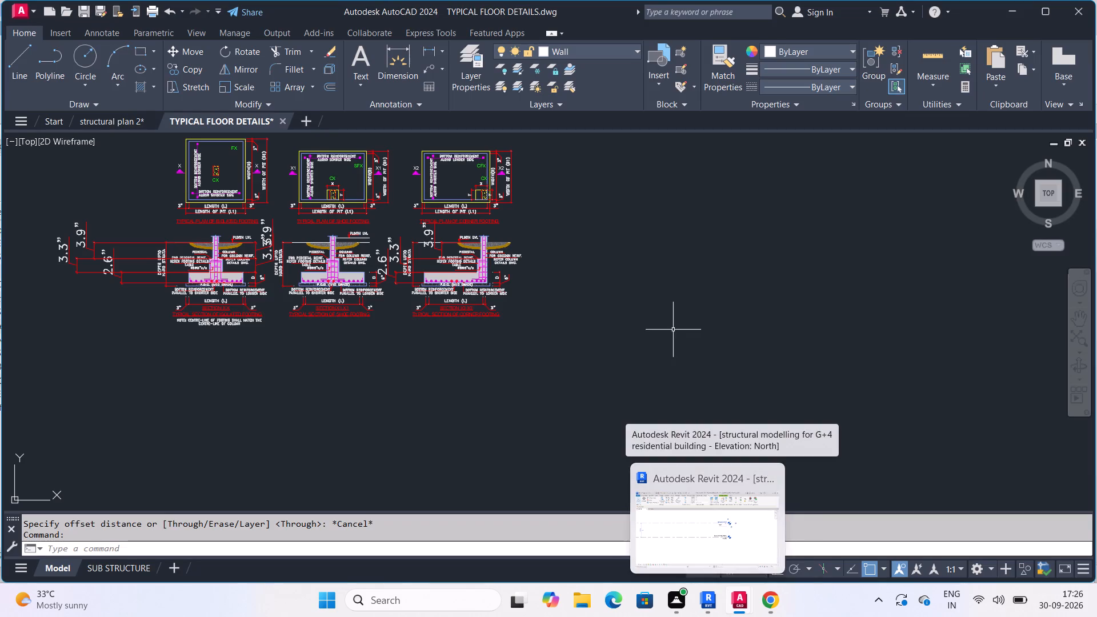
Switch to Revit and view the ground level and B.O.P FOOTING levels in the North elevation.
left_click(715, 554)
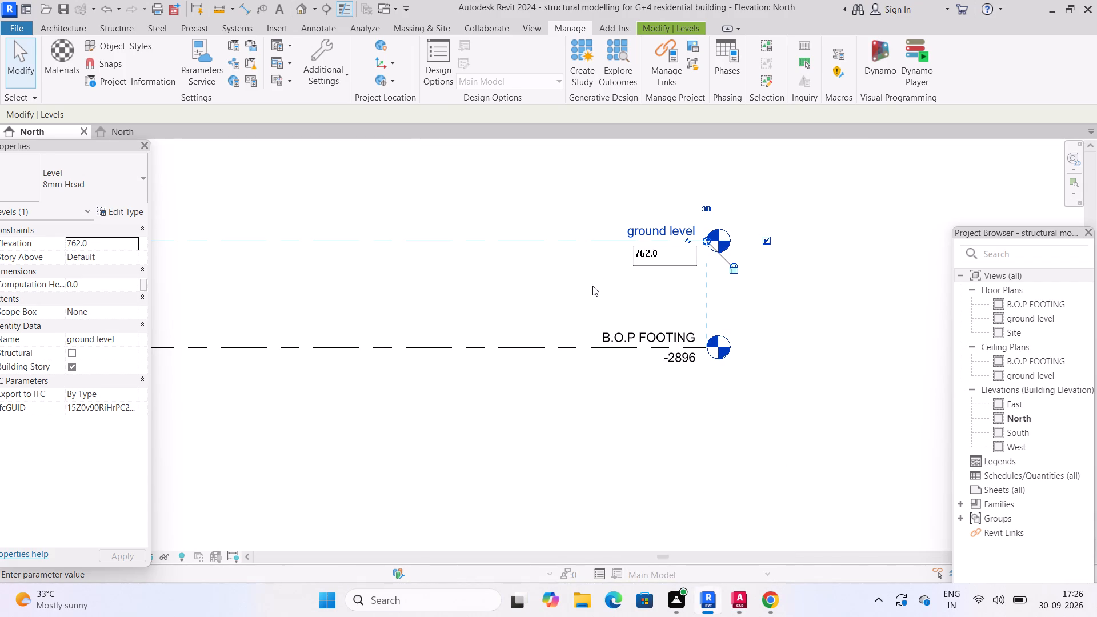
scroll(588, 287, "down", 6)
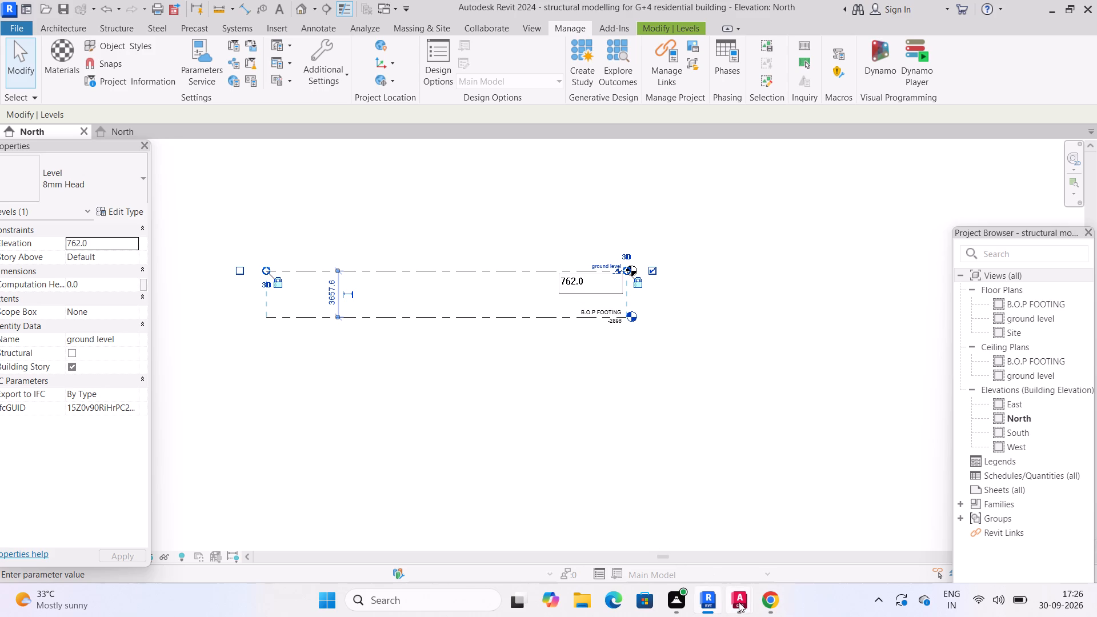
Switch back to AutoCAD and examine the shoe footing section's pedestal, footing hatch and depth dimensions.
left_click(790, 554)
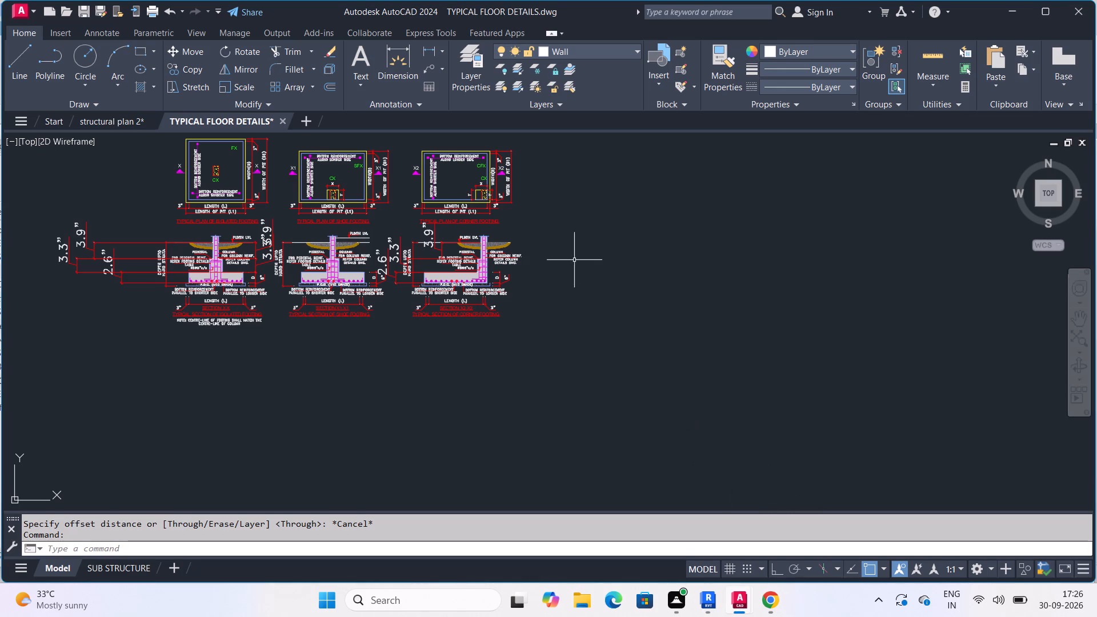
scroll(290, 205, "up", 2)
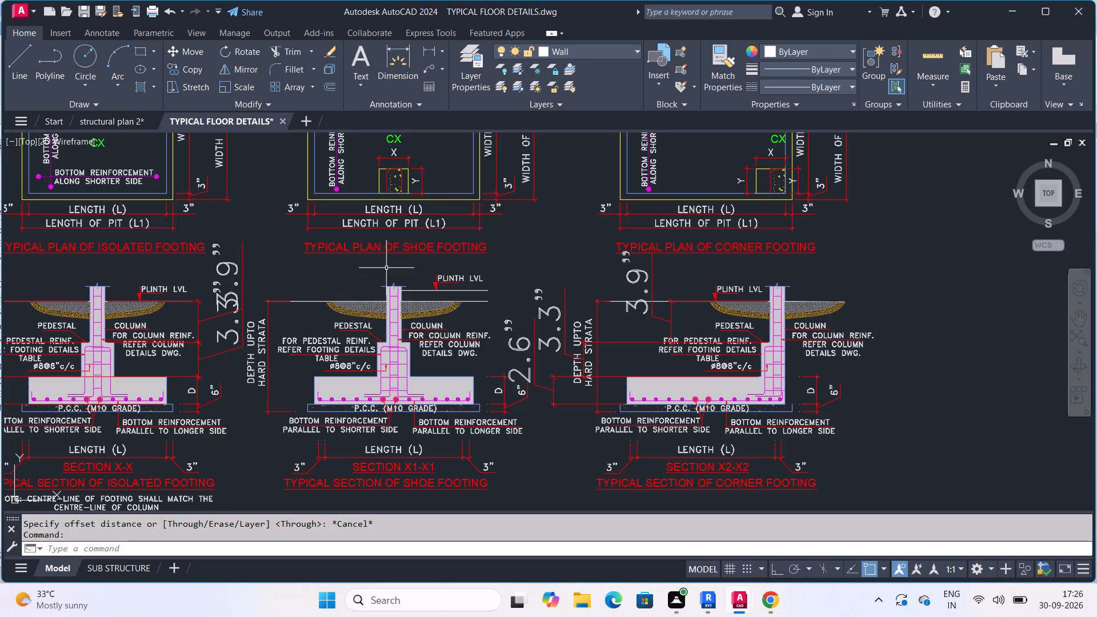
scroll(386, 268, "down", 2)
scroll(370, 284, "up", 1)
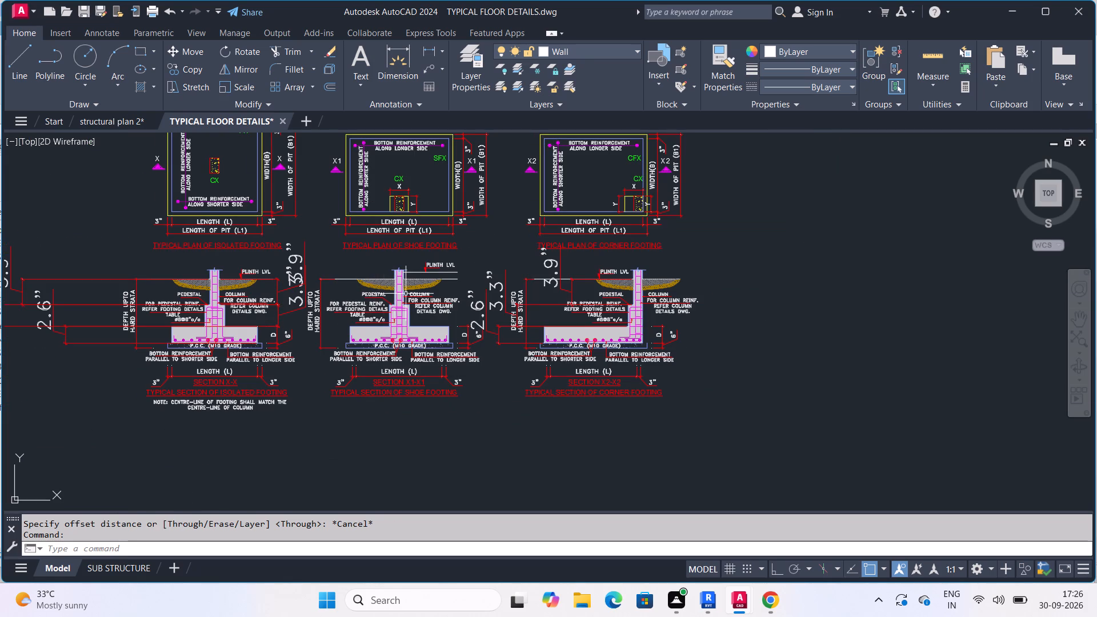
scroll(436, 334, "up", 2)
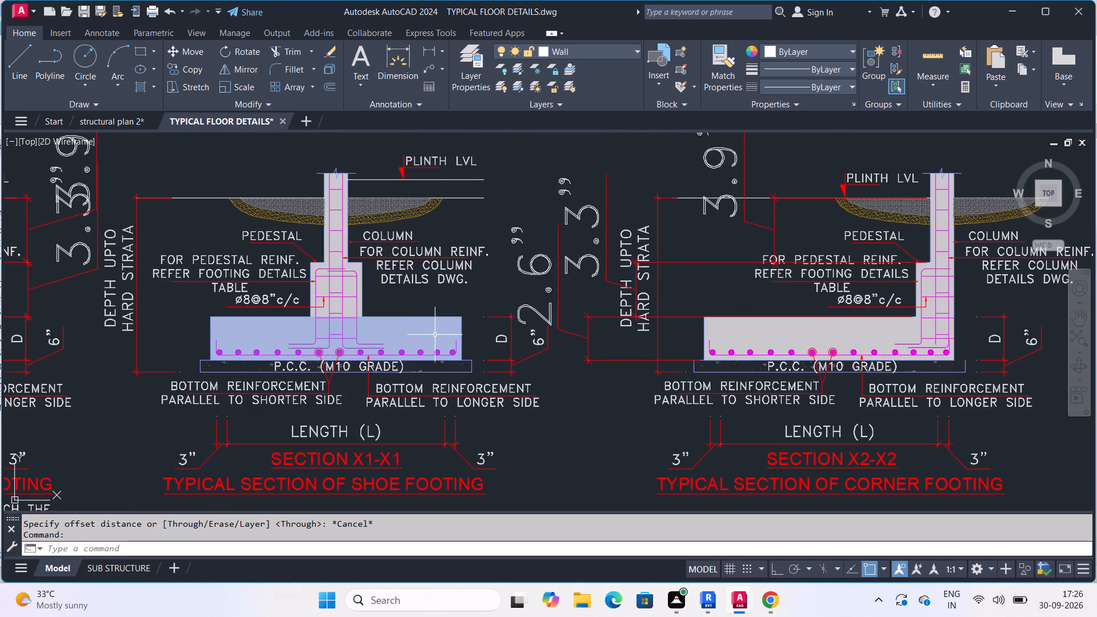
scroll(435, 335, "down", 3)
scroll(398, 331, "up", 4)
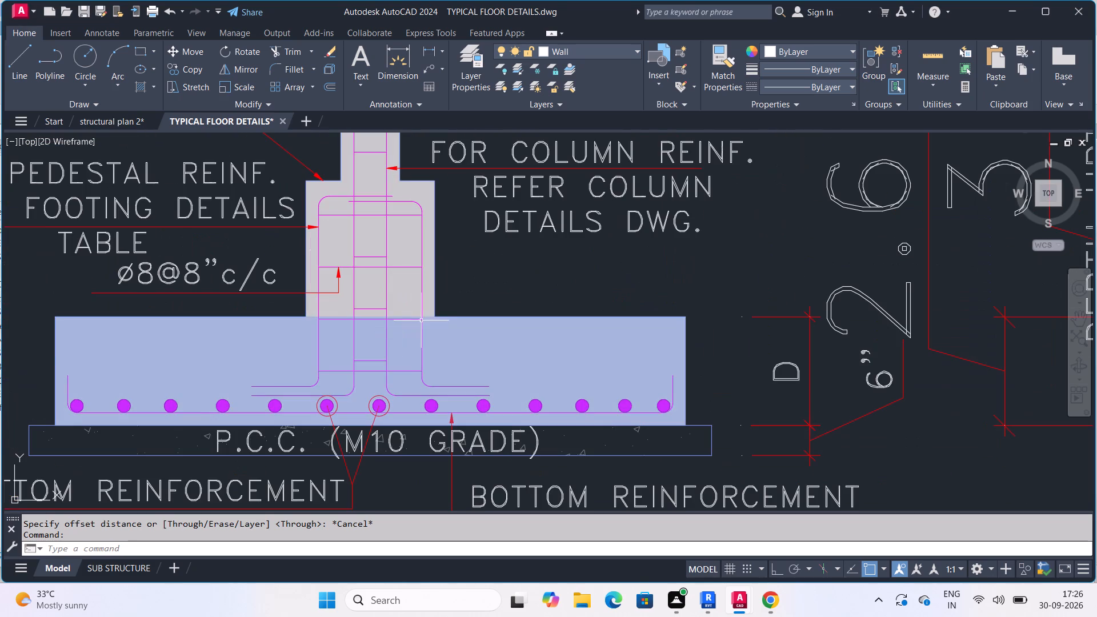
left_click(453, 319)
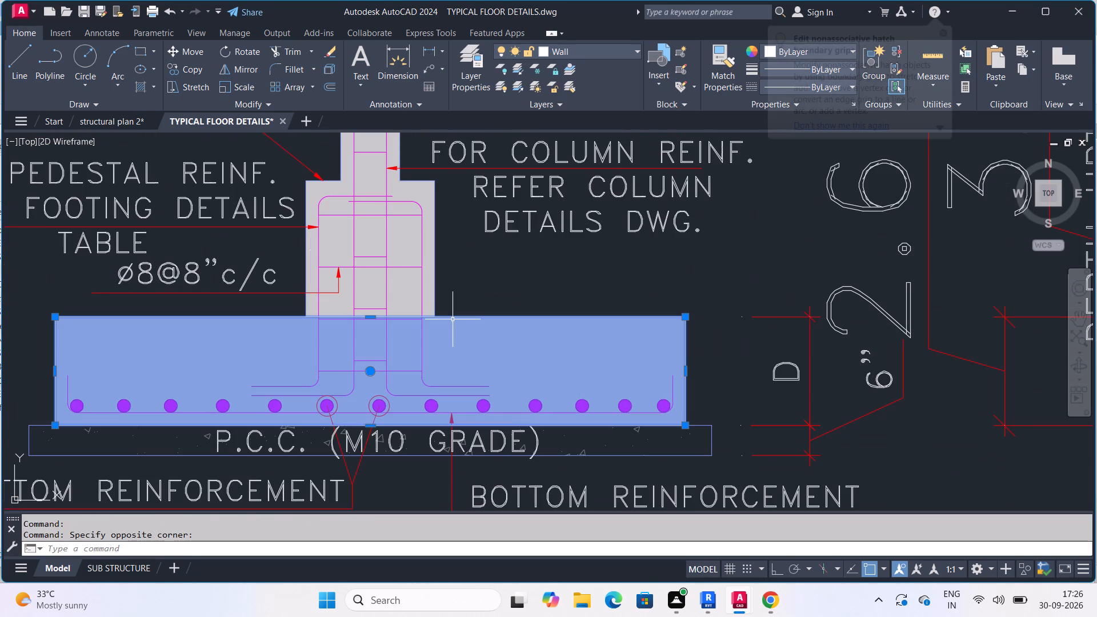
scroll(451, 318, "down", 2)
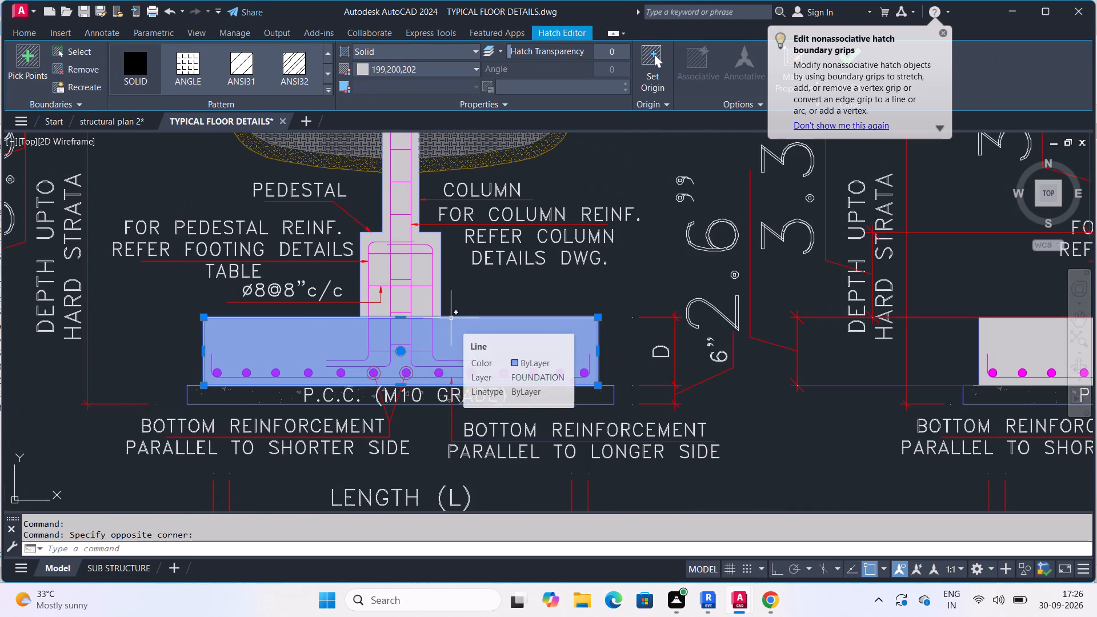
scroll(437, 319, "down", 4)
scroll(182, 299, "up", 2)
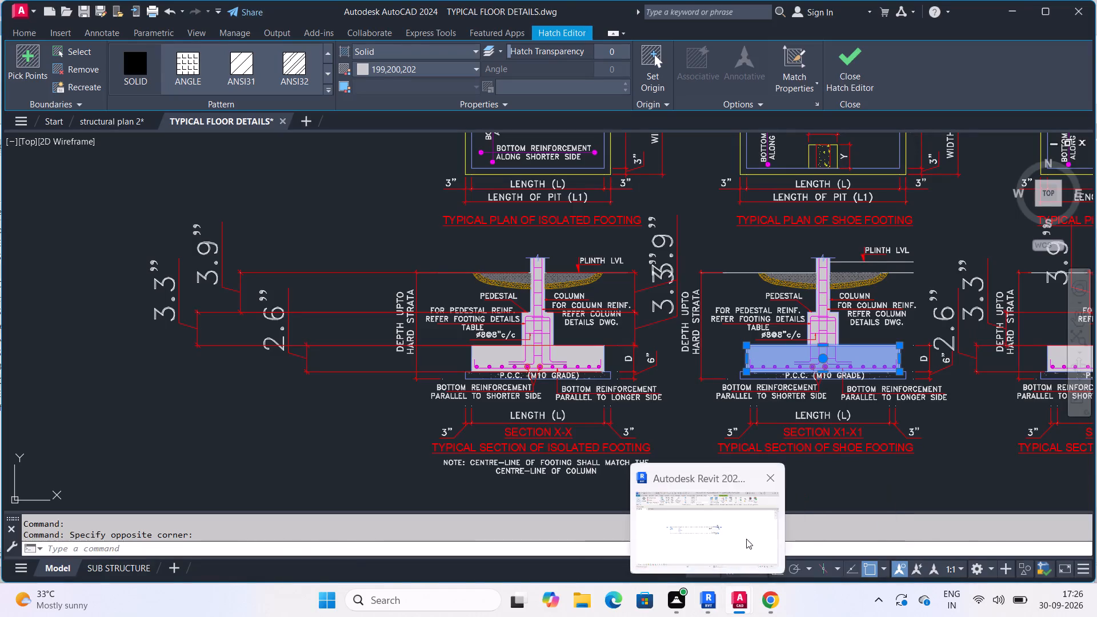
Switch to Revit and set the ground level's elevation to -3'9" in the North elevation view.
left_click(746, 532)
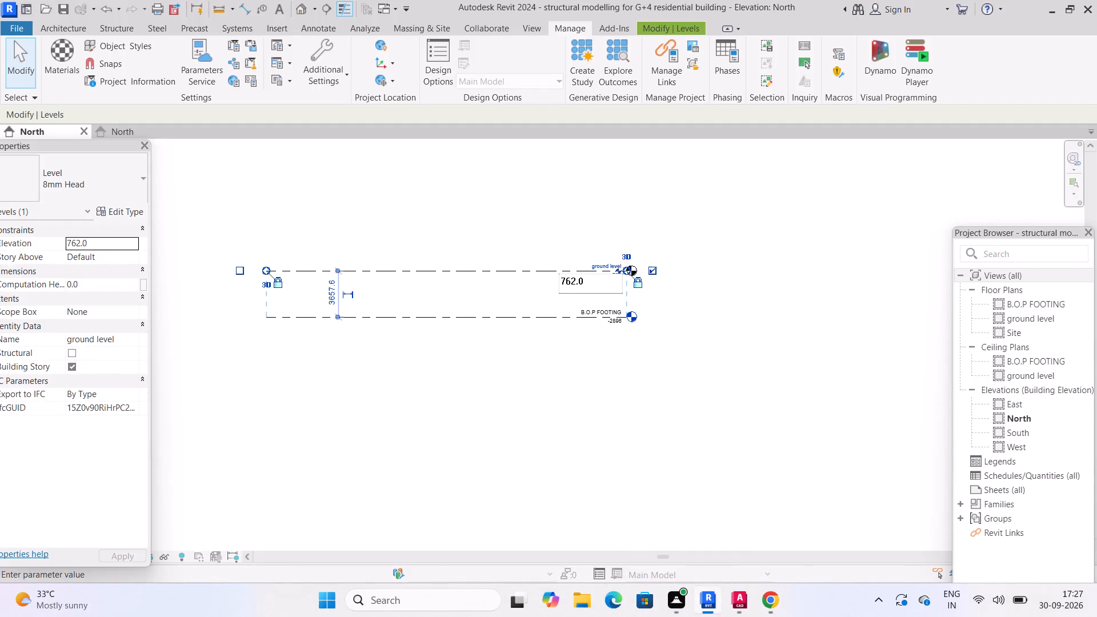
key("BackSpace")
key("BackSpace")
key("BackSpace")
left_click(666, 171)
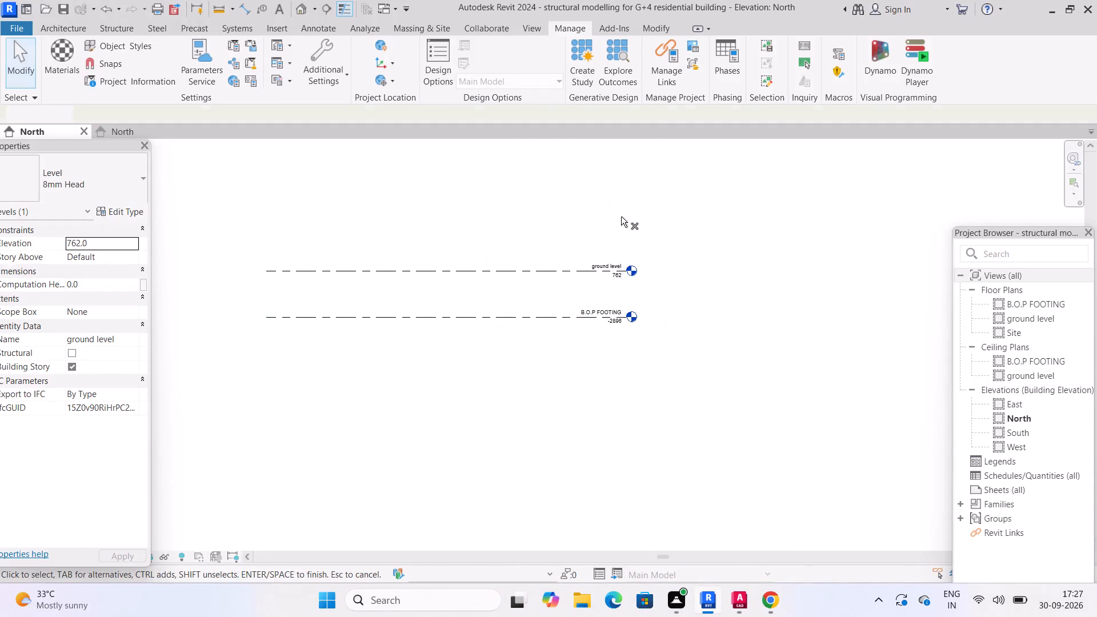
scroll(618, 278, "up", 7)
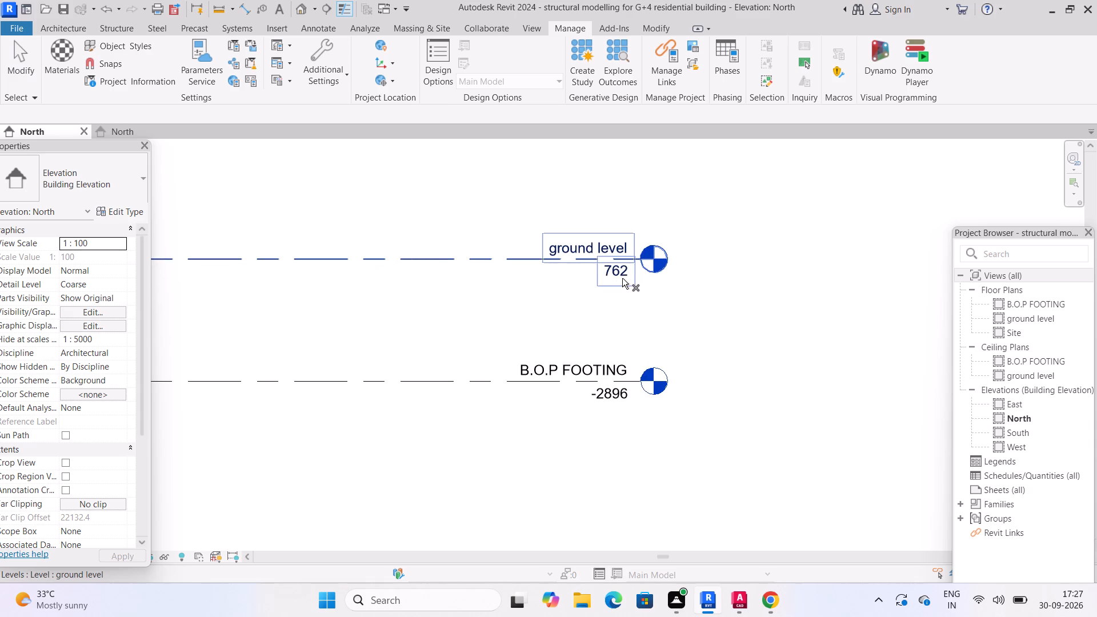
left_click(622, 278)
left_click(623, 271)
key("Escape")
left_click(623, 270)
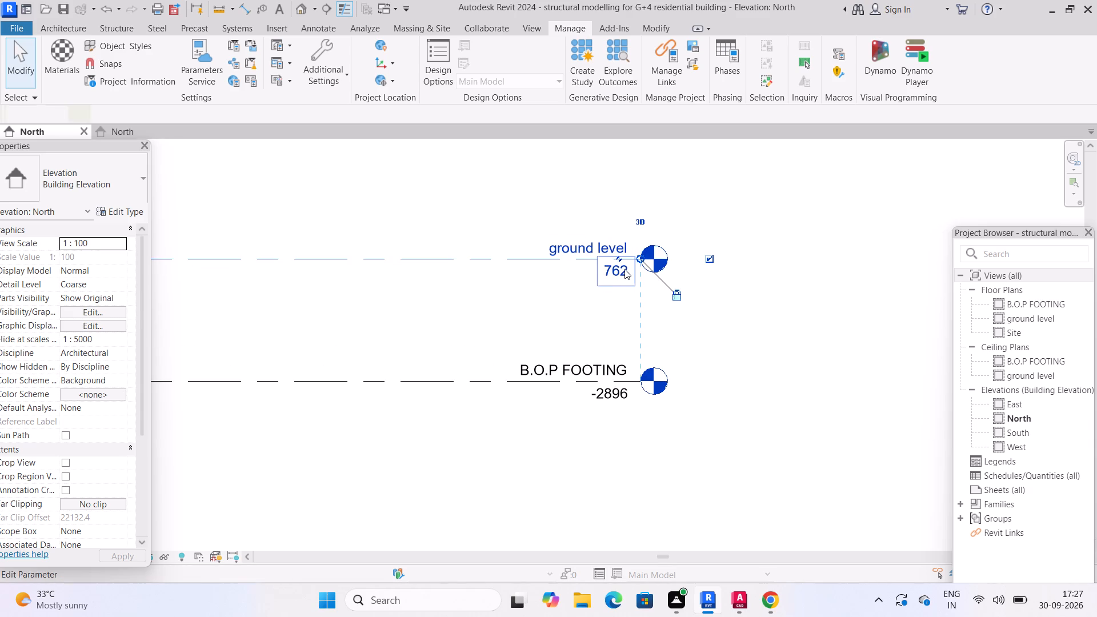
left_click(626, 269)
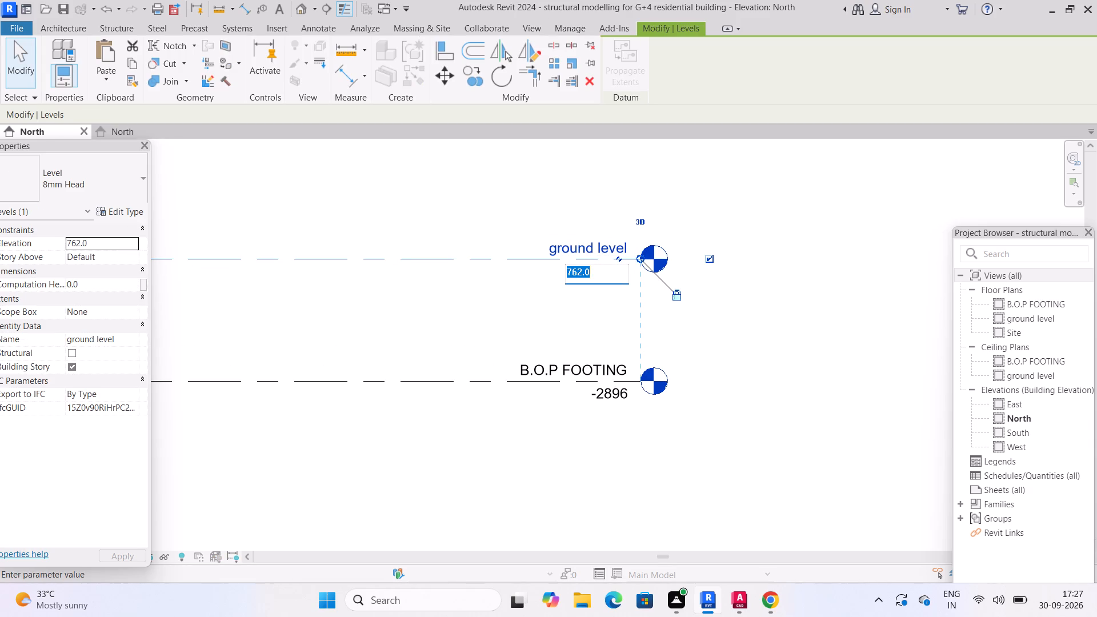
key("minus")
key("3")
type("'9")
key("shift+quotedbl")
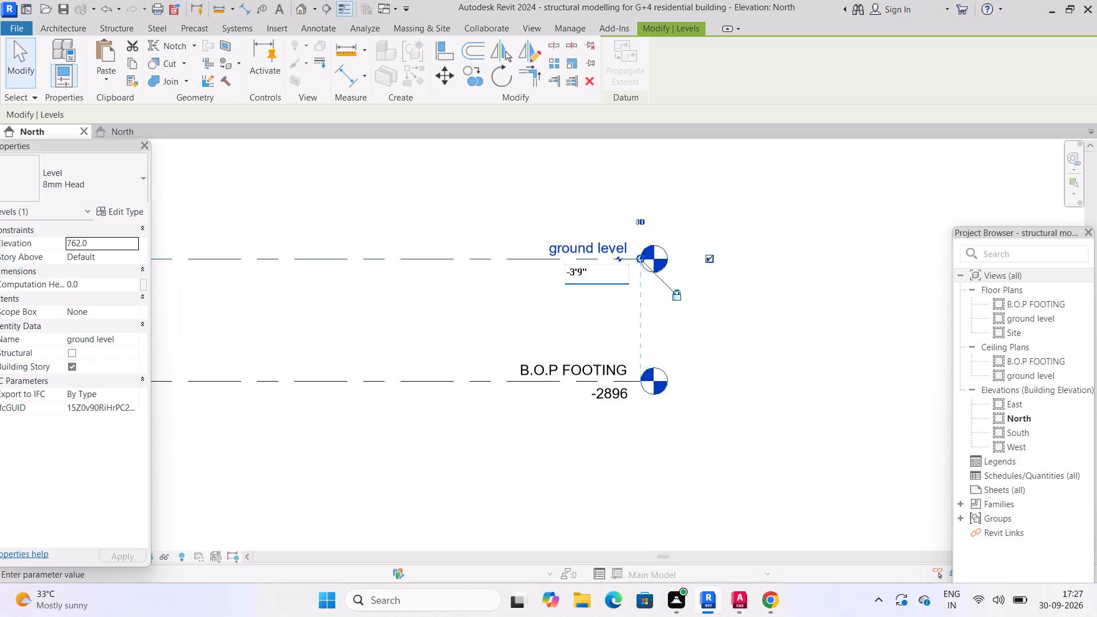
key("Return")
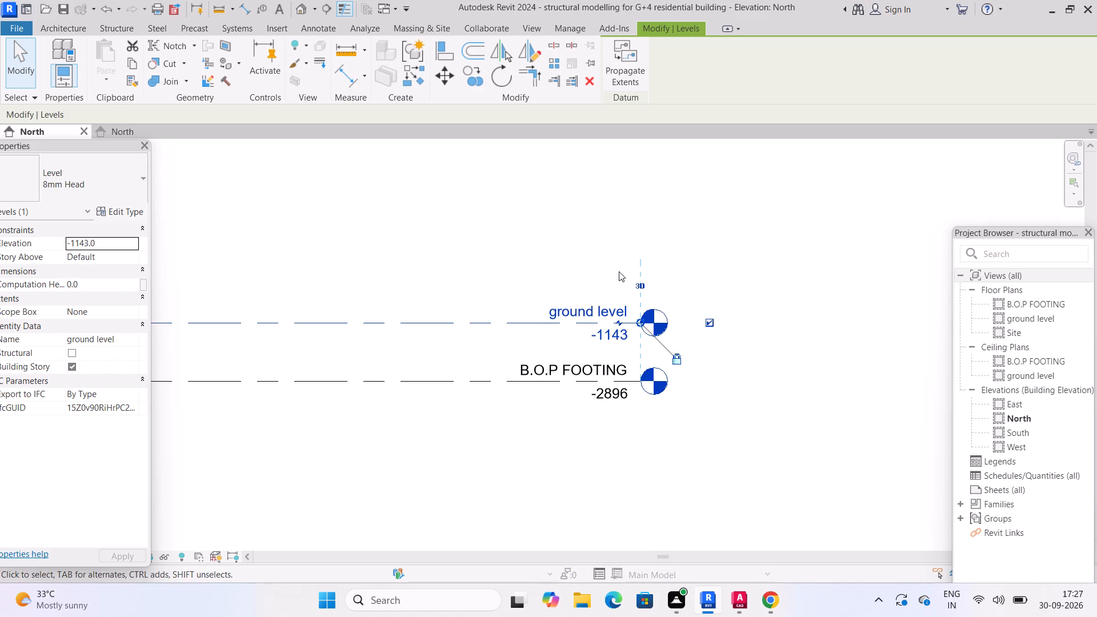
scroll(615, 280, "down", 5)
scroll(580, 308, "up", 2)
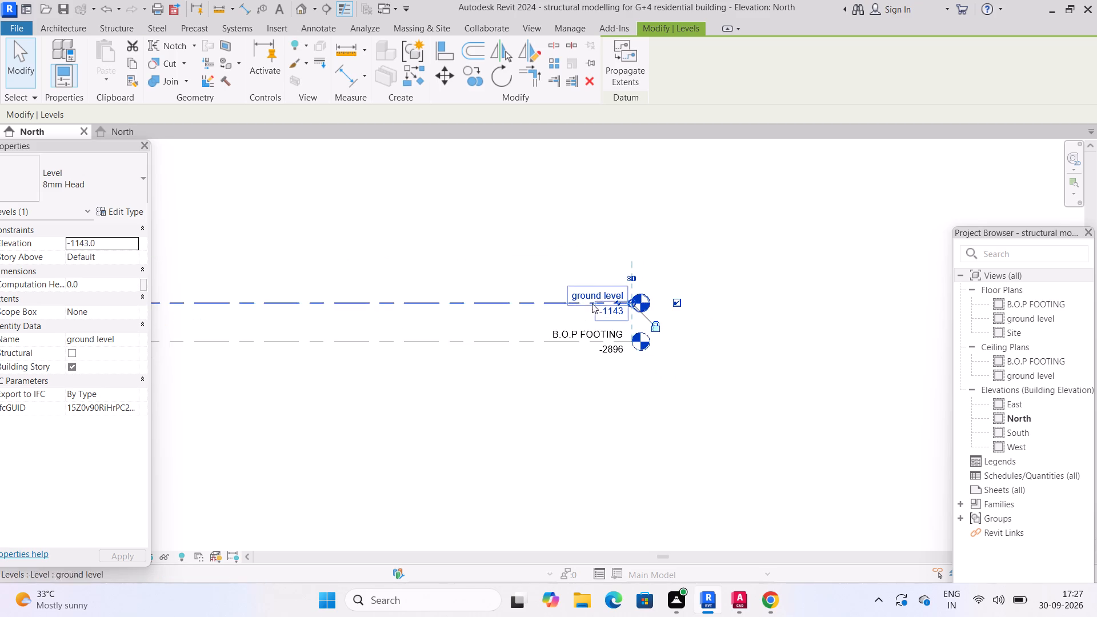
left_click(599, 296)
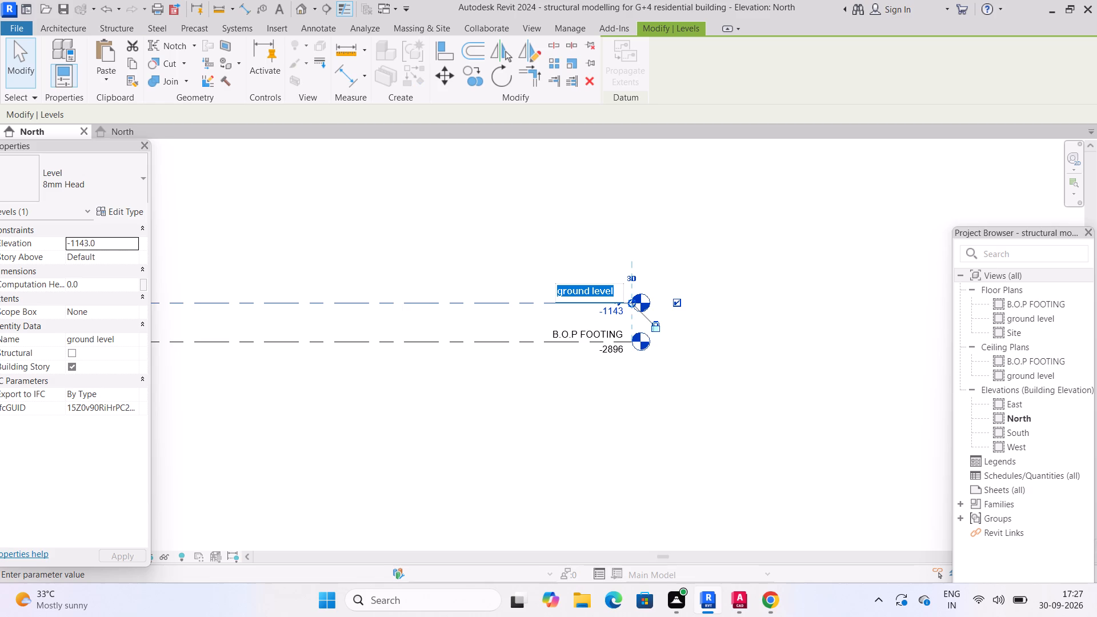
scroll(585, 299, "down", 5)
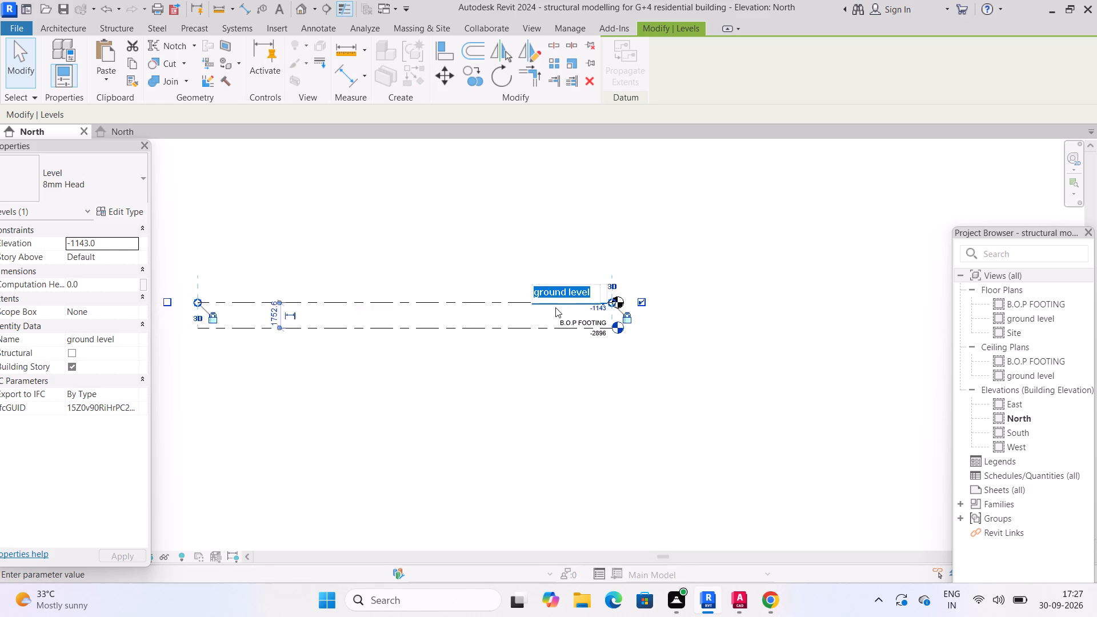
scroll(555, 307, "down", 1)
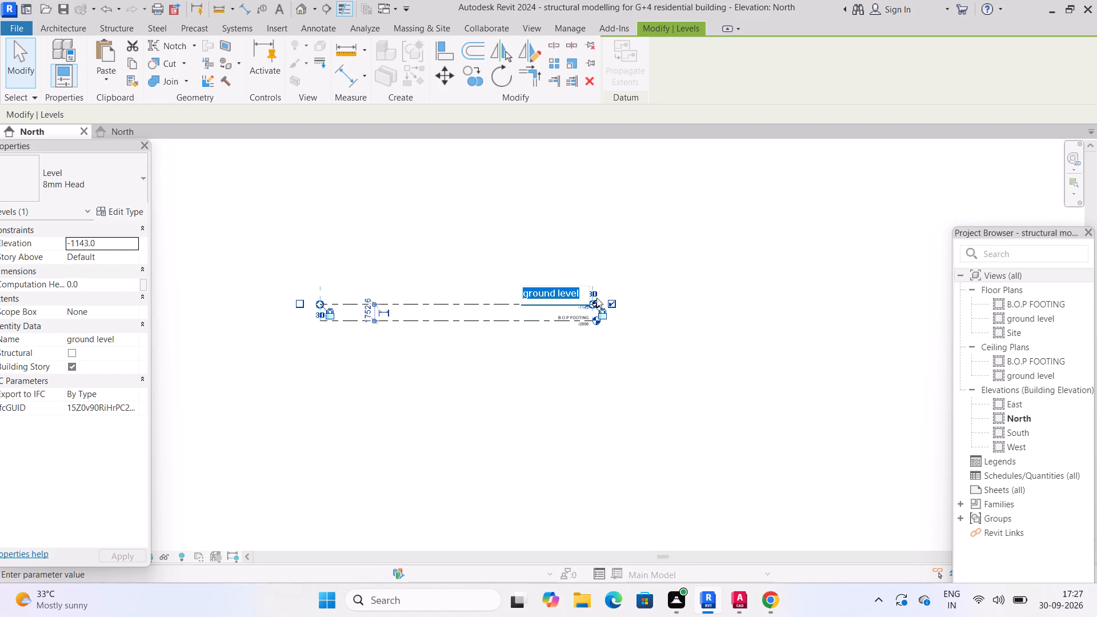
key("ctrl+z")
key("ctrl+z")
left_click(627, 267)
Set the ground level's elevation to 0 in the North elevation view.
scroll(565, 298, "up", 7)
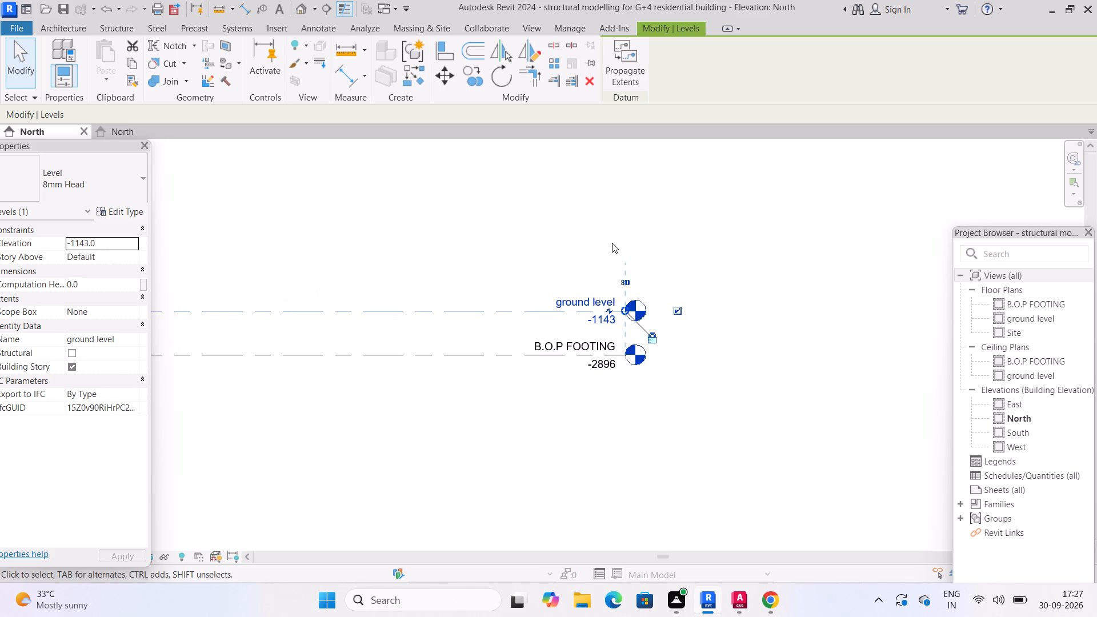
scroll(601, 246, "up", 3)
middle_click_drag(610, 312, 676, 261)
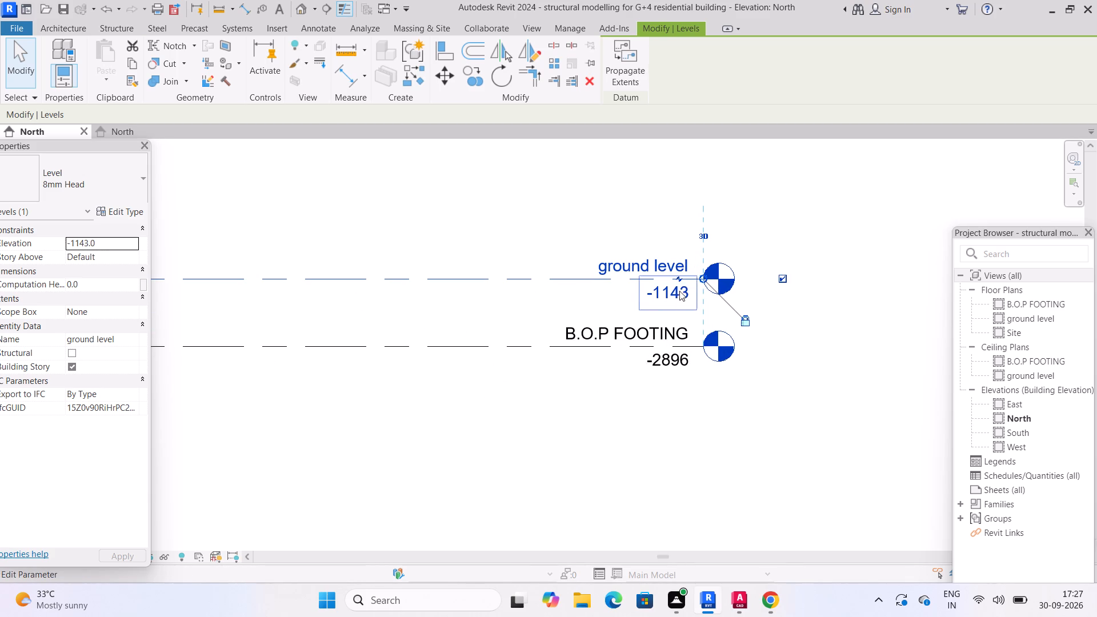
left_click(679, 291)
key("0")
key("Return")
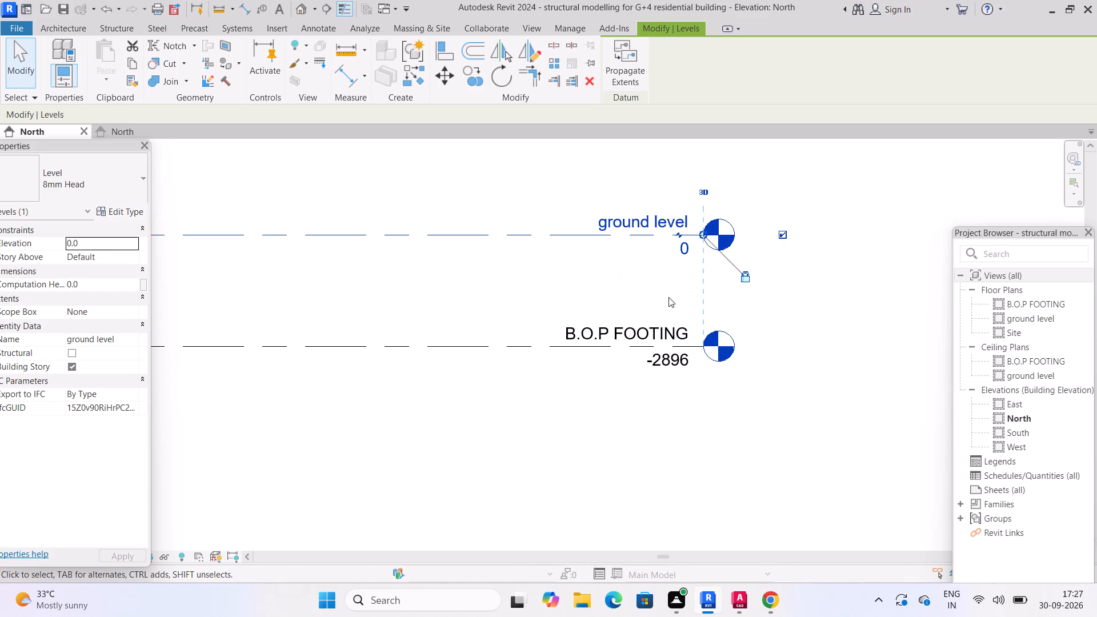
Check the typical footing sections in AutoCAD, then set the ground level's elevation to -7' in Revit.
scroll(656, 260, "down", 3)
left_click(593, 249)
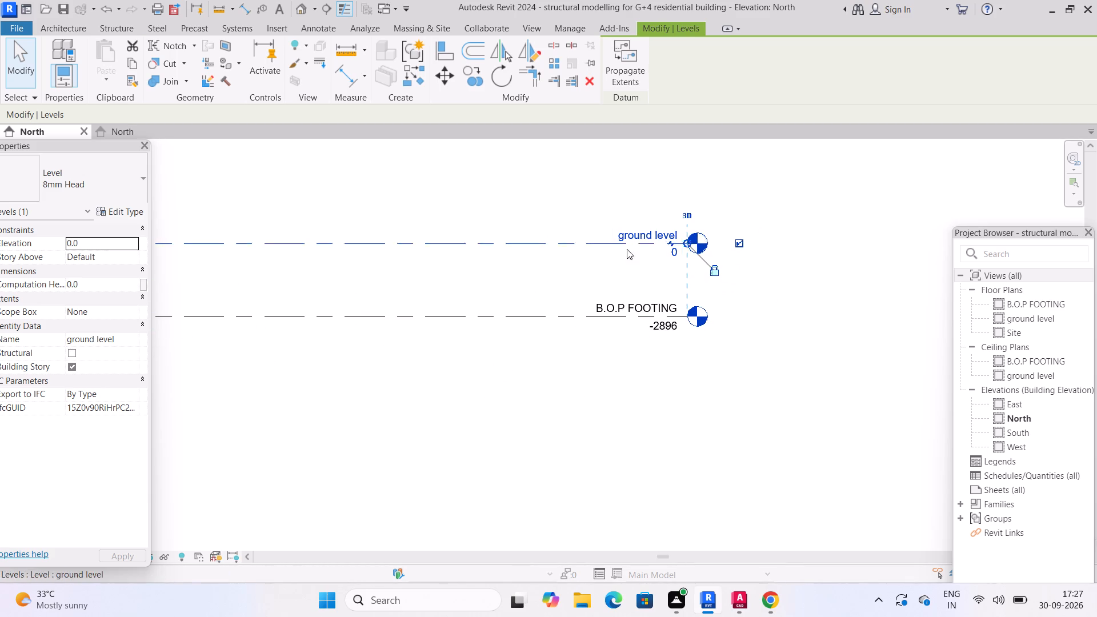
scroll(674, 250, "up", 2)
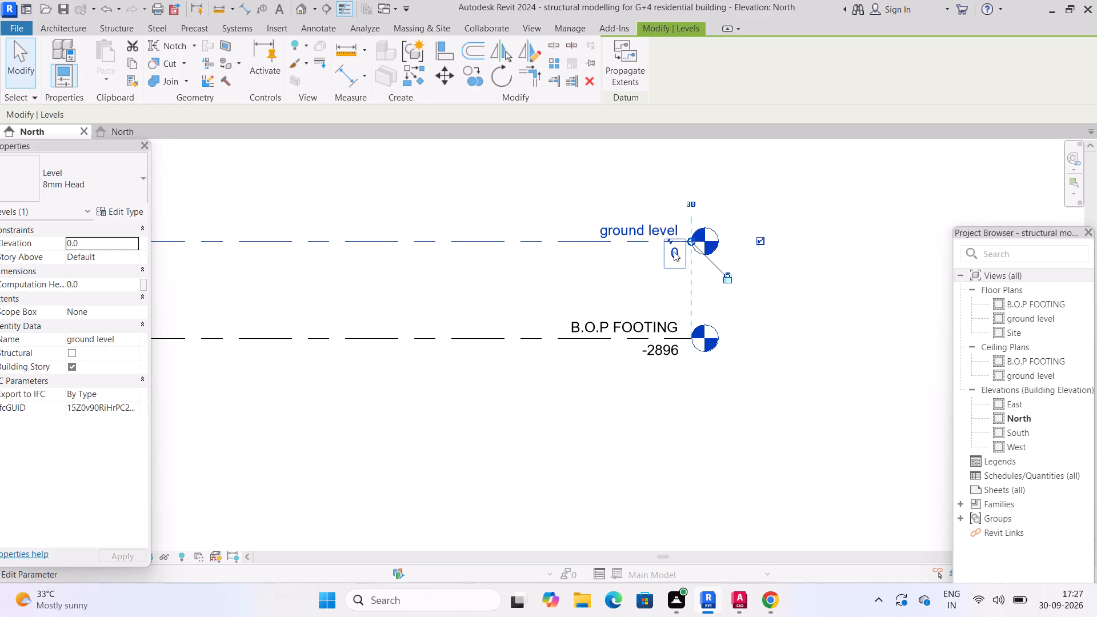
left_click(673, 253)
scroll(597, 276, "down", 3)
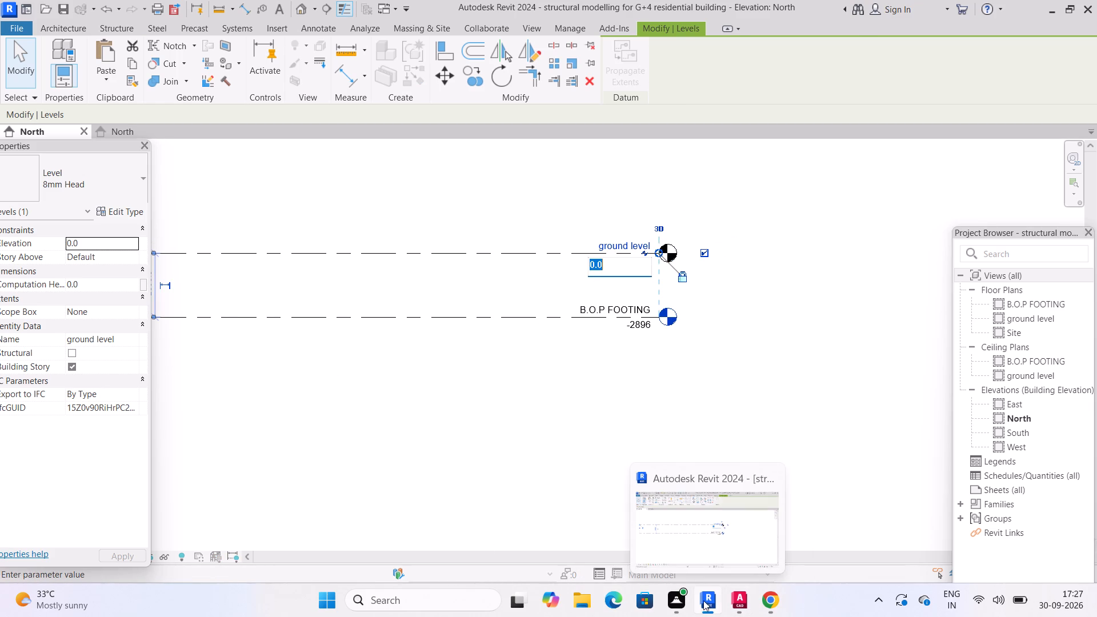
left_click(798, 523)
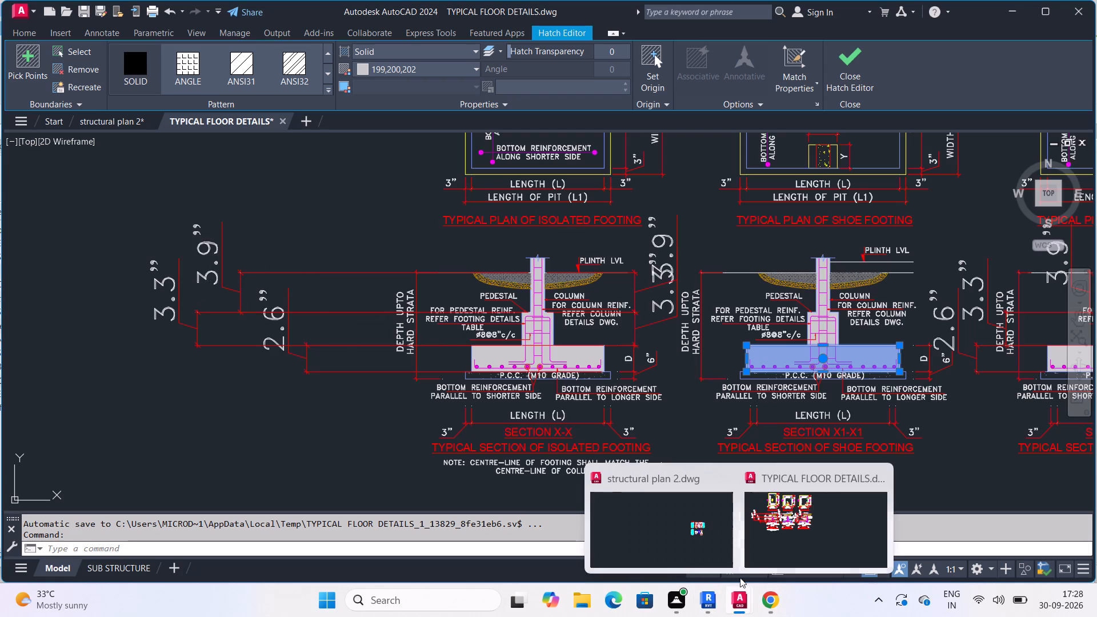
left_click(708, 525)
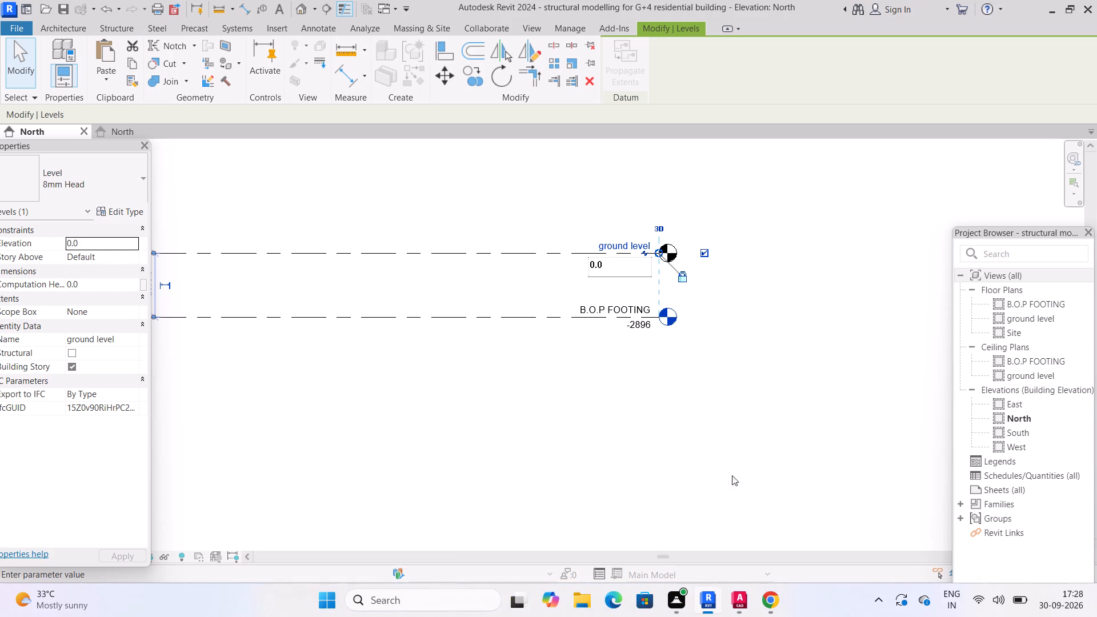
left_click(611, 259)
left_click_drag(613, 264, 578, 274)
key("minus")
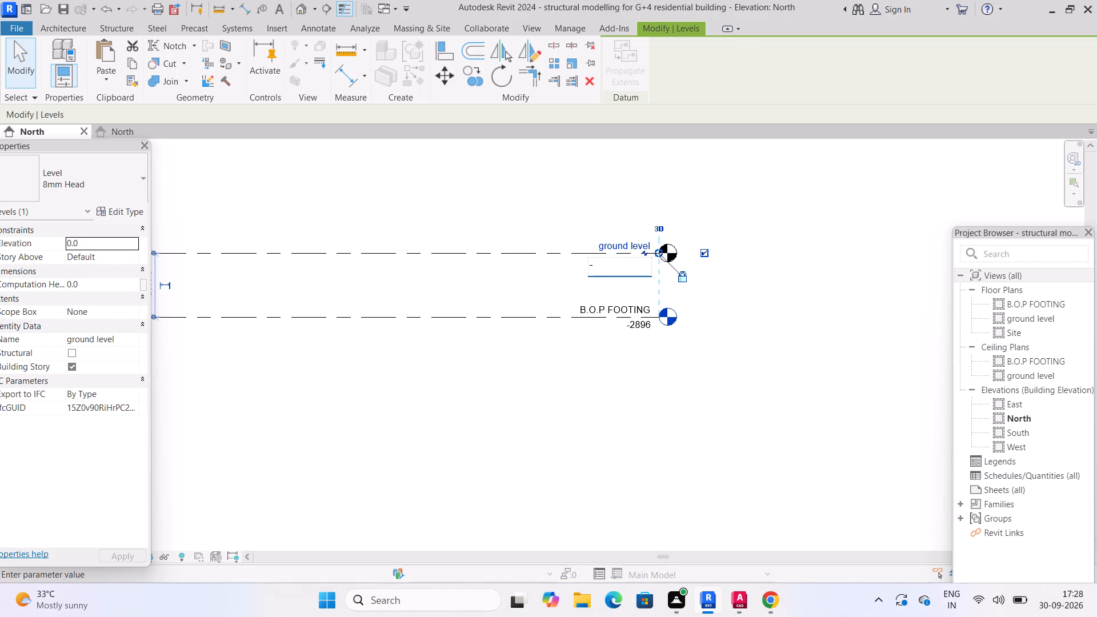
type("7'")
key("Return")
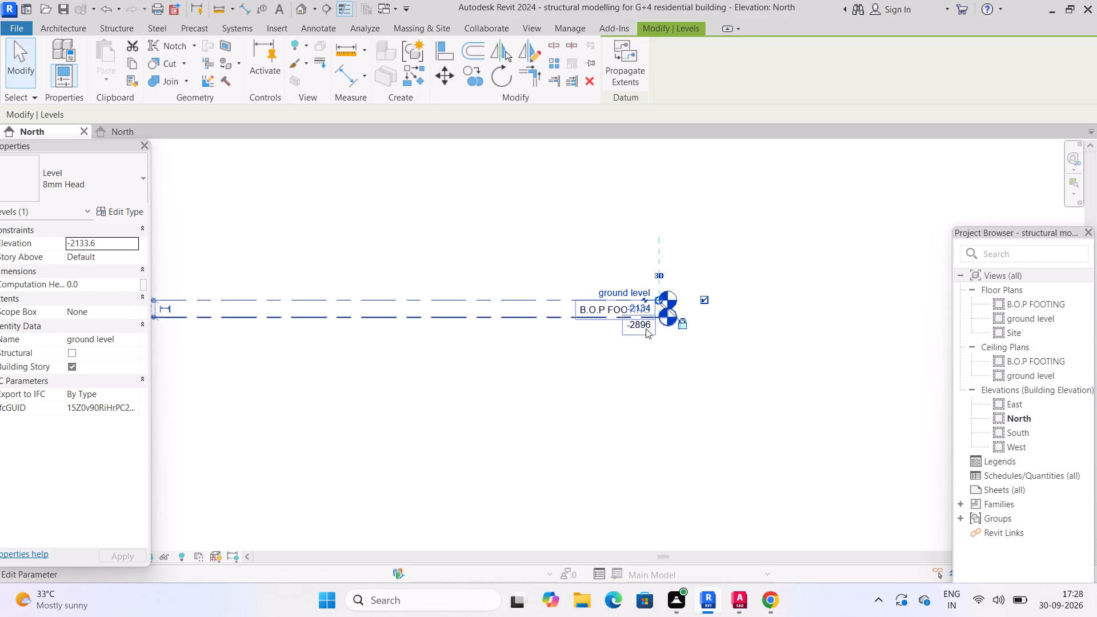
Rename the ground level as T.O.P FOOTING and rename its corresponding views as well.
scroll(646, 328, "up", 4)
scroll(574, 338, "up", 3)
middle_click_drag(627, 310, 667, 299)
scroll(619, 206, "up", 4)
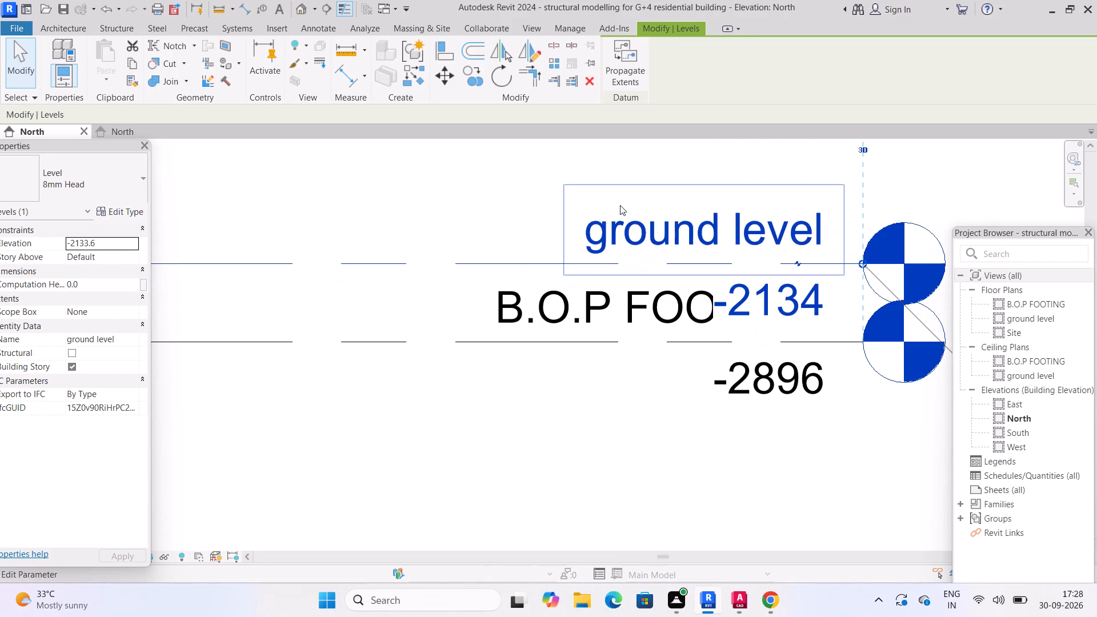
left_click(636, 221)
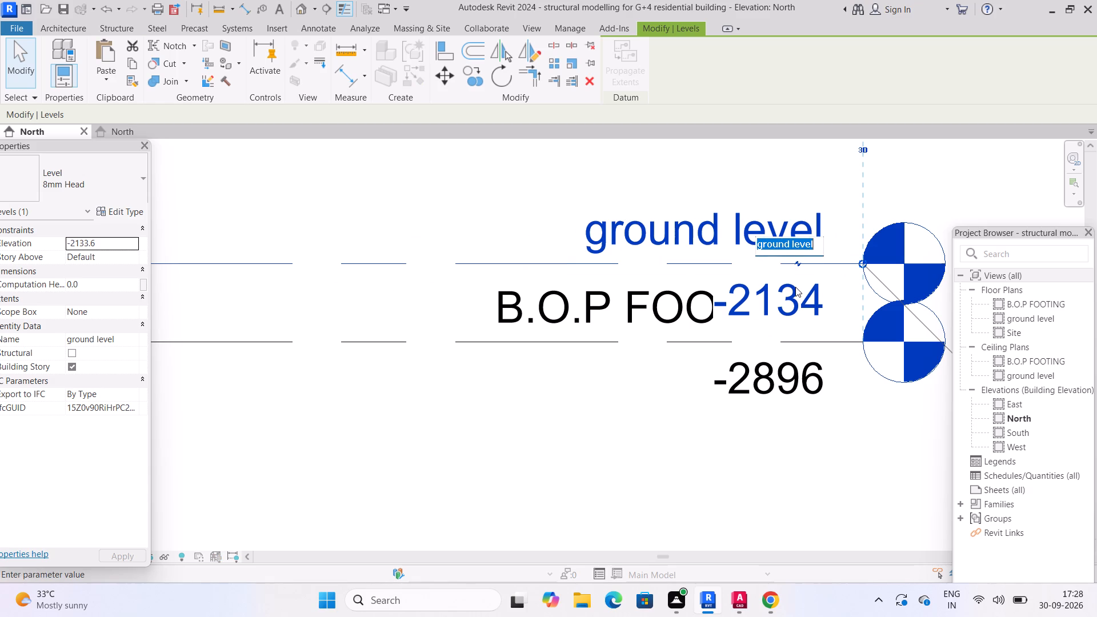
type("T.O.")
key("f")
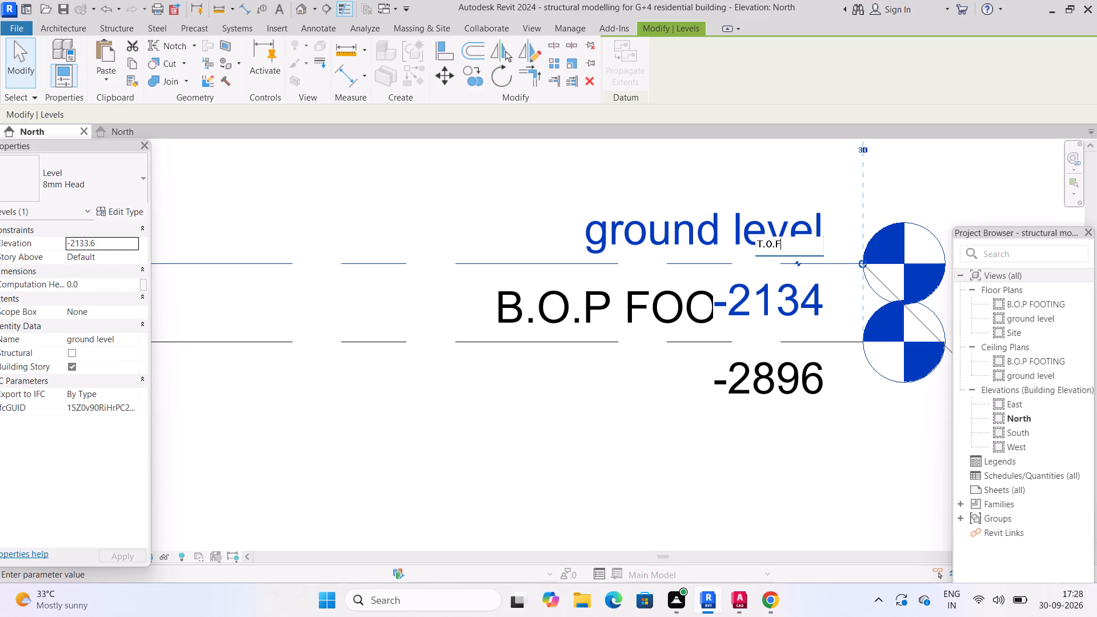
key("BackSpace")
key("p")
key("space")
type("FOOTING")
key("Return")
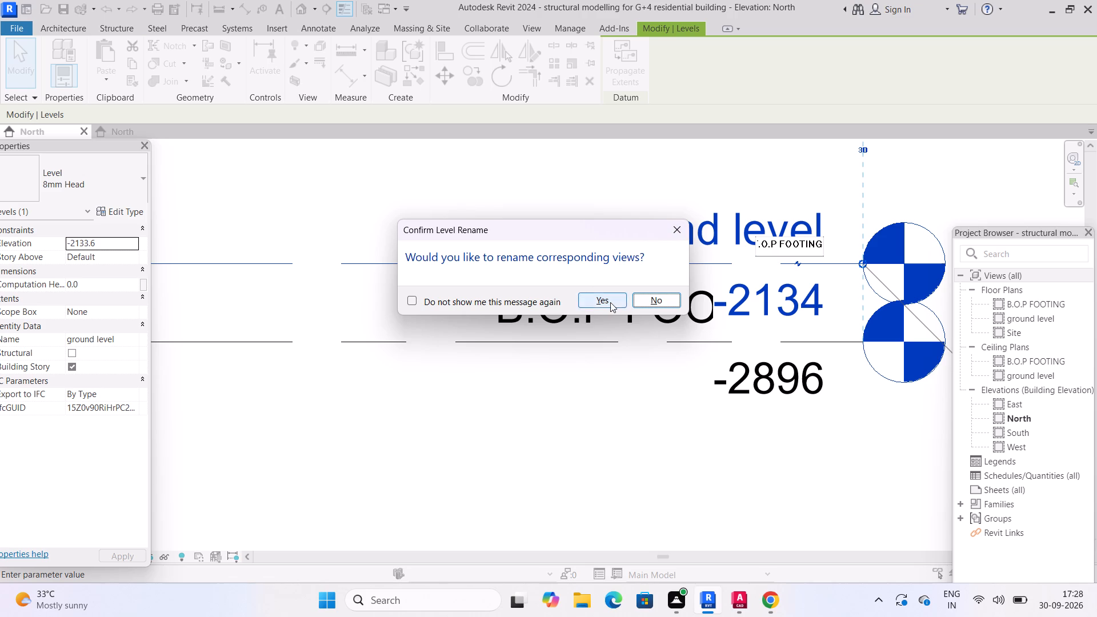
left_click(610, 302)
Unlock the T.O.P FOOTING level from B.O.P FOOTING and extend its head end outward so the two level labels no longer overlap.
scroll(792, 285, "down", 5)
middle_click_drag(761, 296, 754, 323)
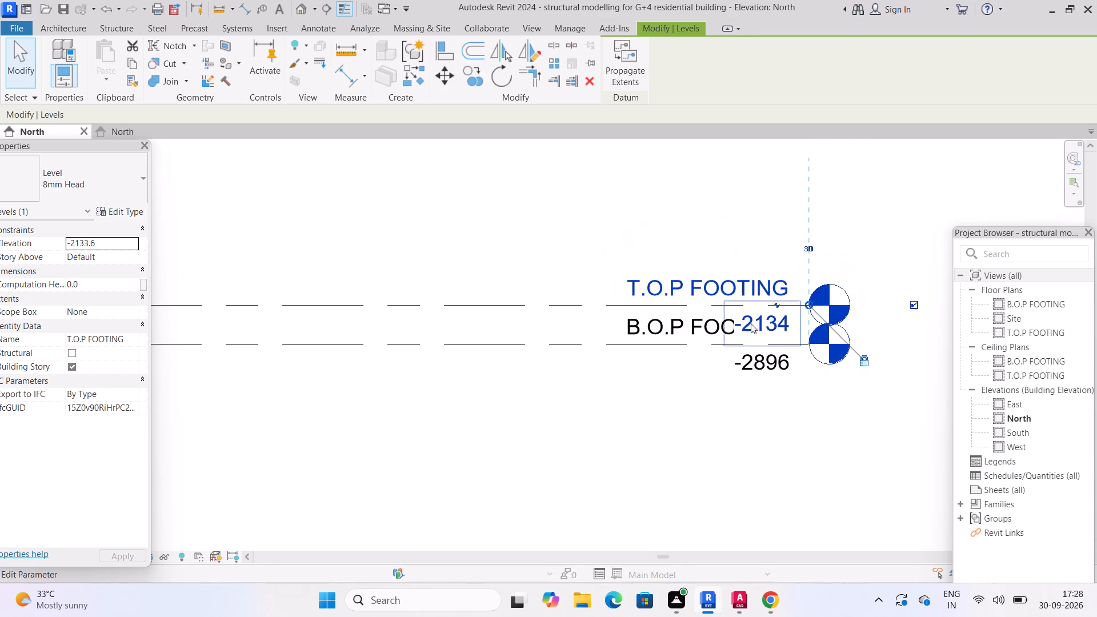
scroll(811, 298, "up", 3)
left_click_drag(806, 306, 911, 302)
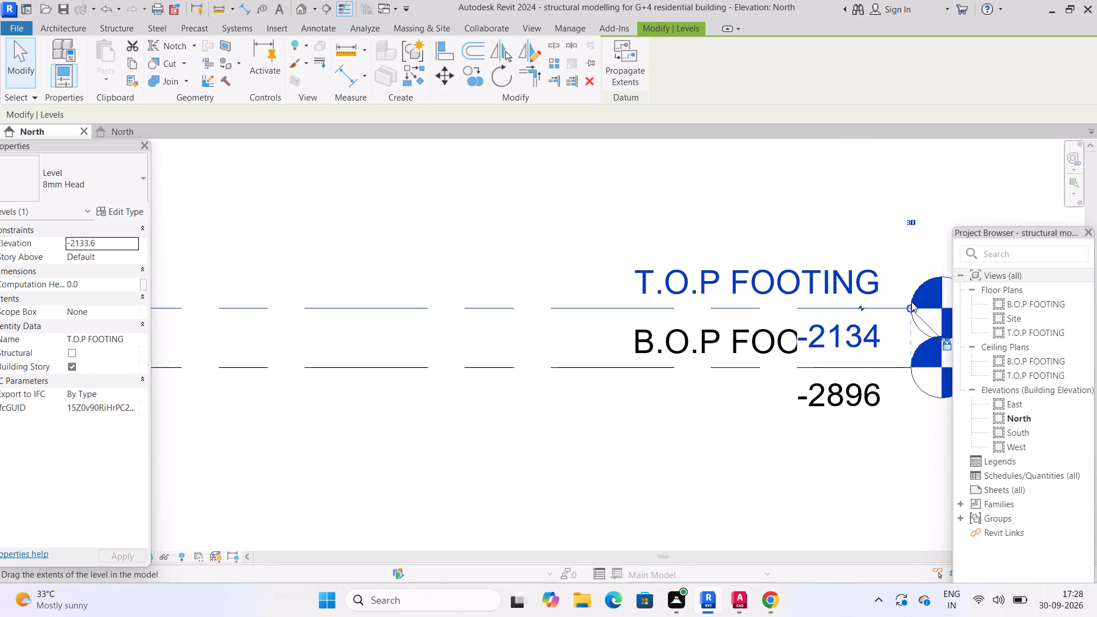
middle_click_drag(870, 314, 436, 305)
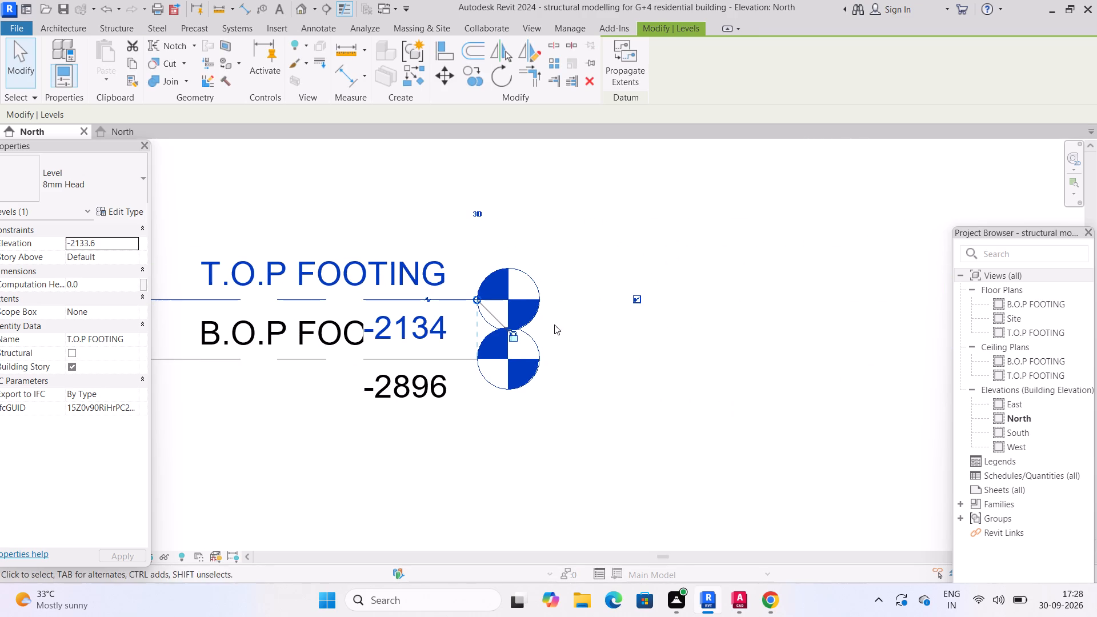
left_click(489, 395)
left_click(465, 299)
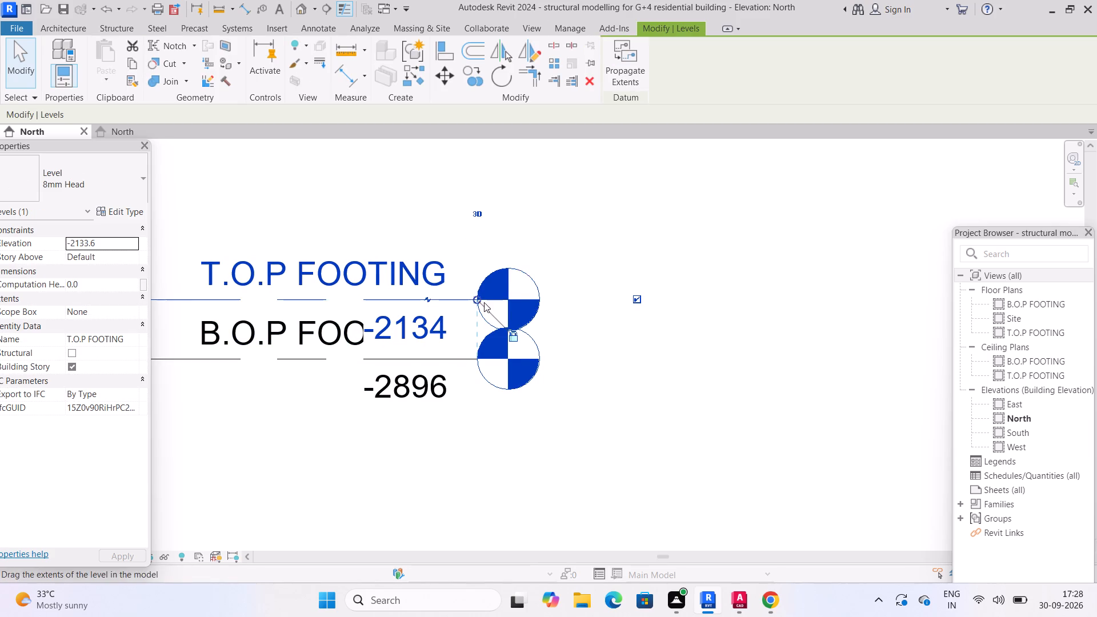
left_click(510, 337)
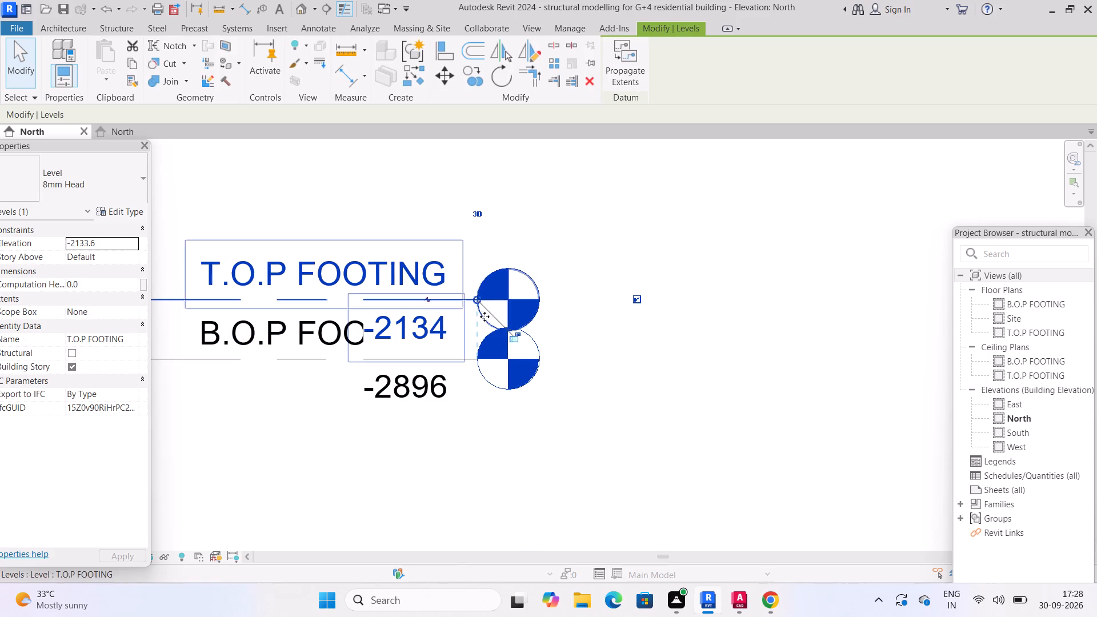
left_click_drag(479, 299, 746, 285)
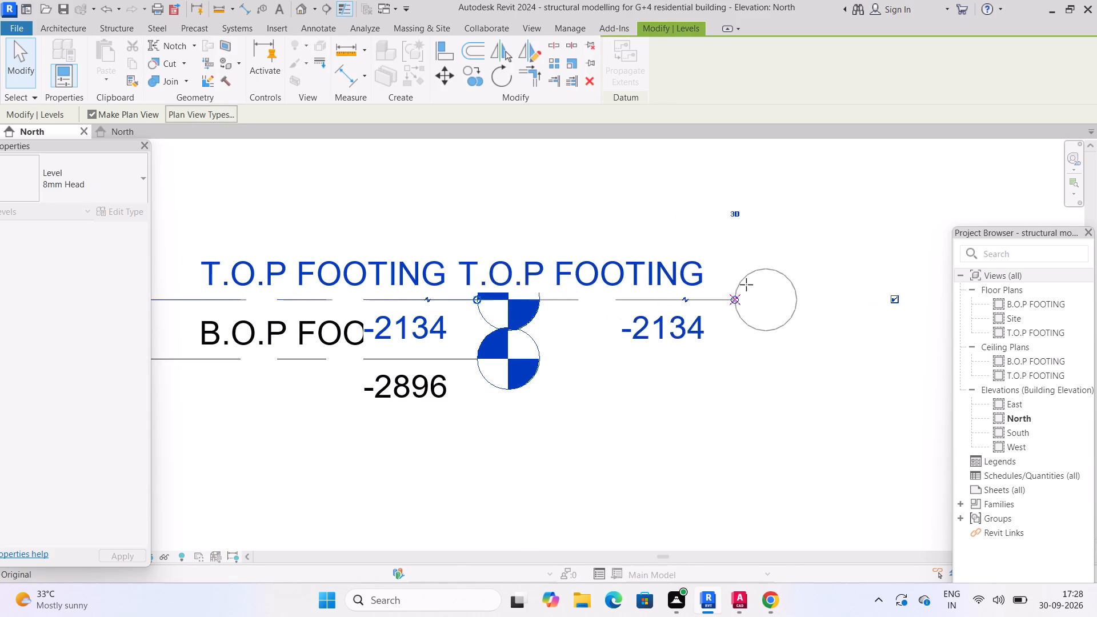
left_click_drag(746, 285, 802, 279)
scroll(510, 289, "down", 3)
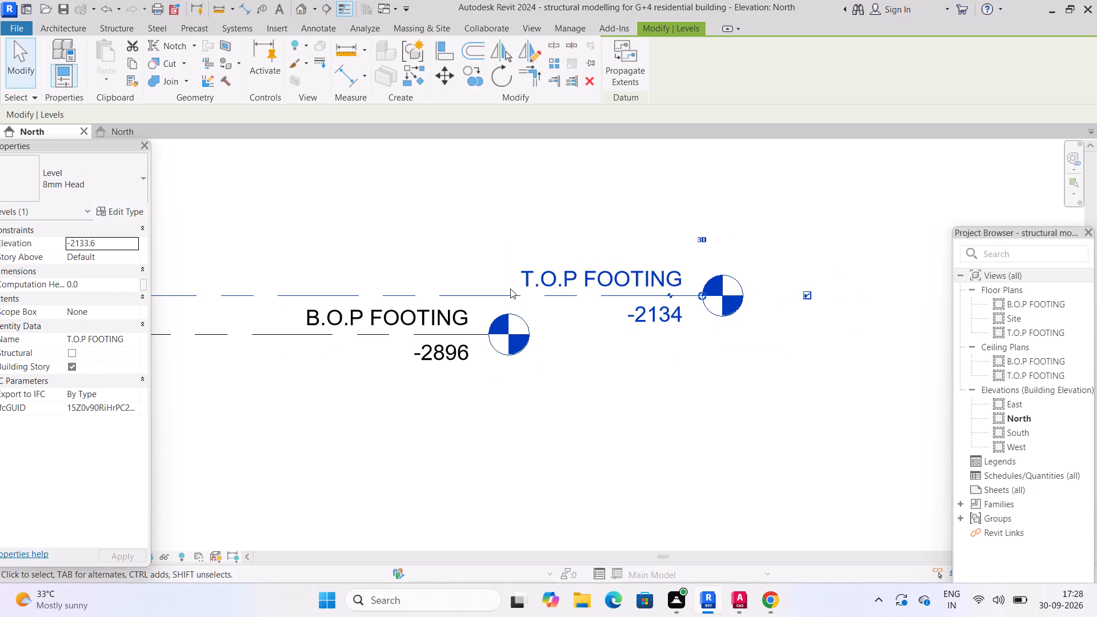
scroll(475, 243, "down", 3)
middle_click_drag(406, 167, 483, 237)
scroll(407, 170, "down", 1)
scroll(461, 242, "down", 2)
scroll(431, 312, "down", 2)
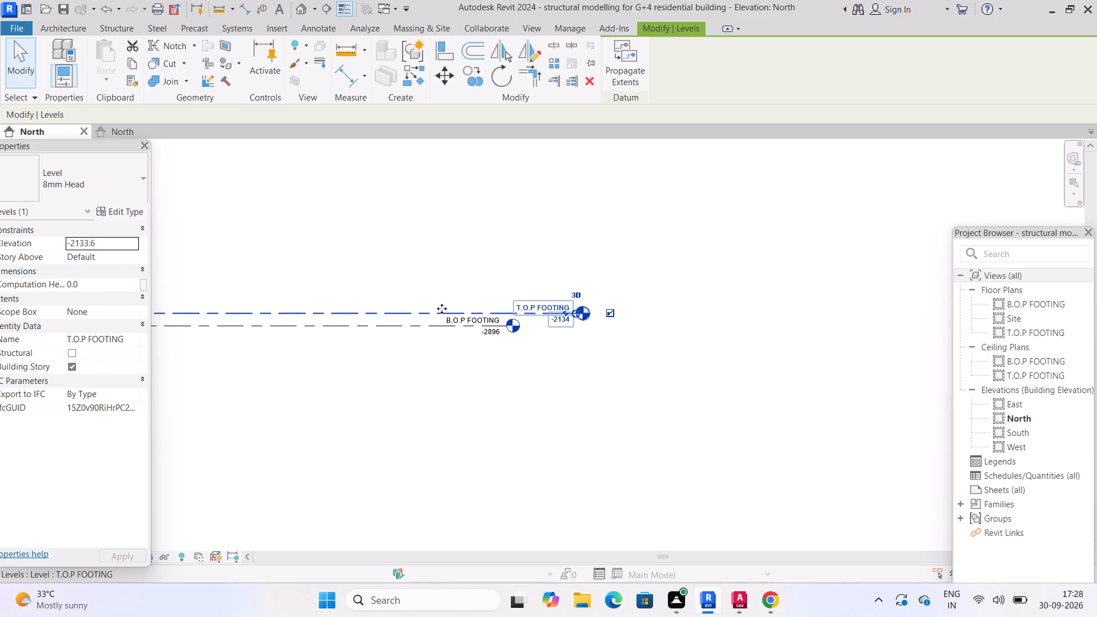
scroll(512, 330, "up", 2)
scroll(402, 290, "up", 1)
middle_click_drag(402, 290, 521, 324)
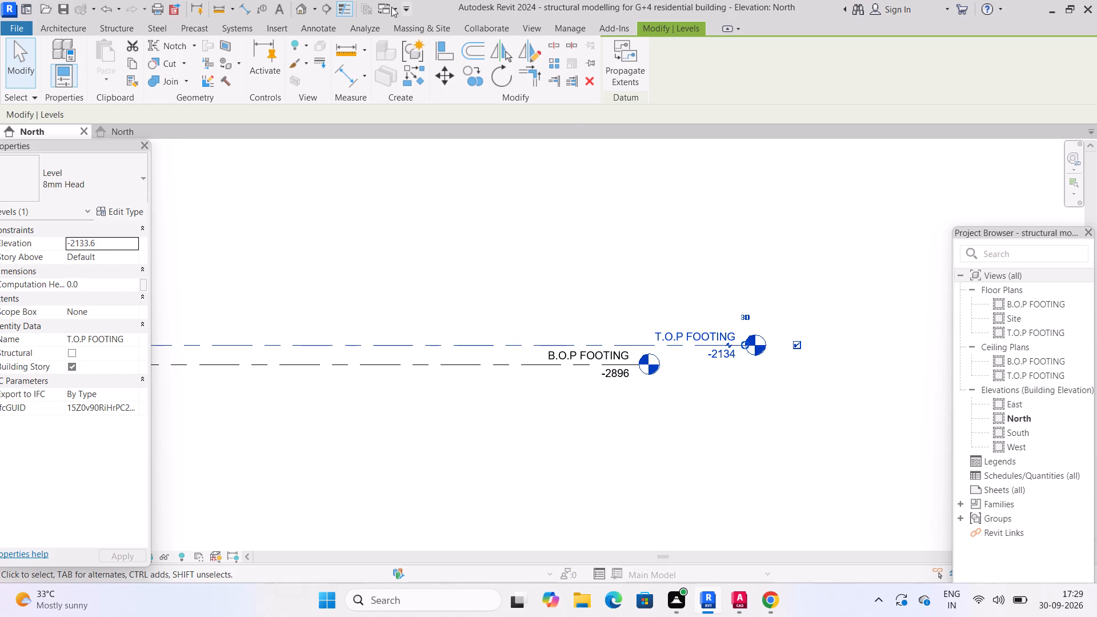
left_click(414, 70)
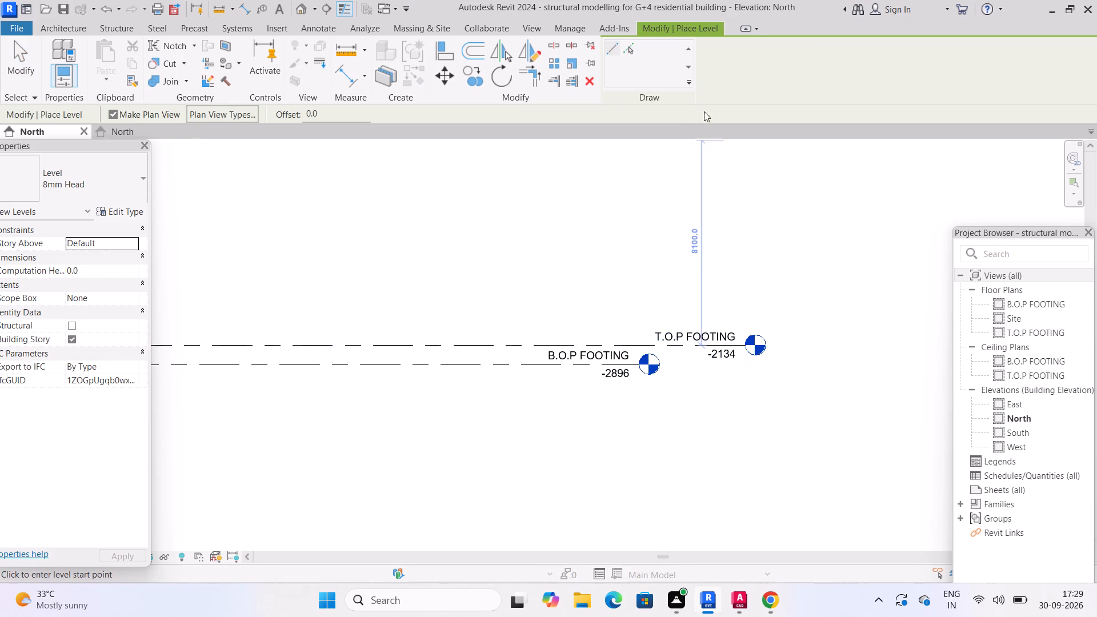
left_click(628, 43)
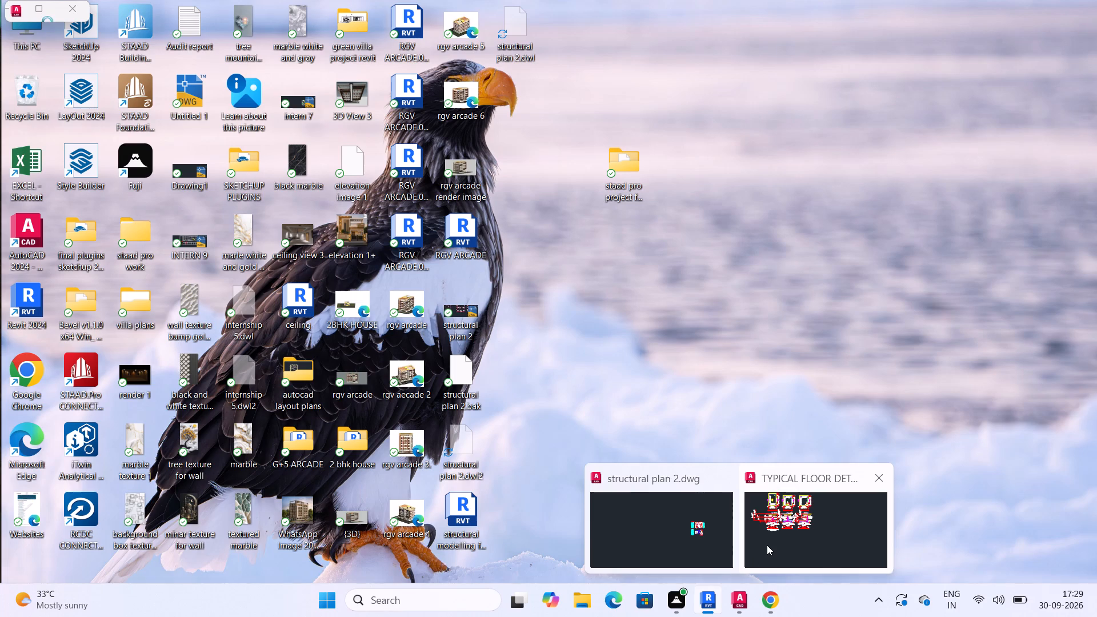
Check the typical footing sections in AutoCAD, then undo T.O.P FOOTING's head extension, unlocking, rename and -7' elevation change in Revit.
left_click(767, 545)
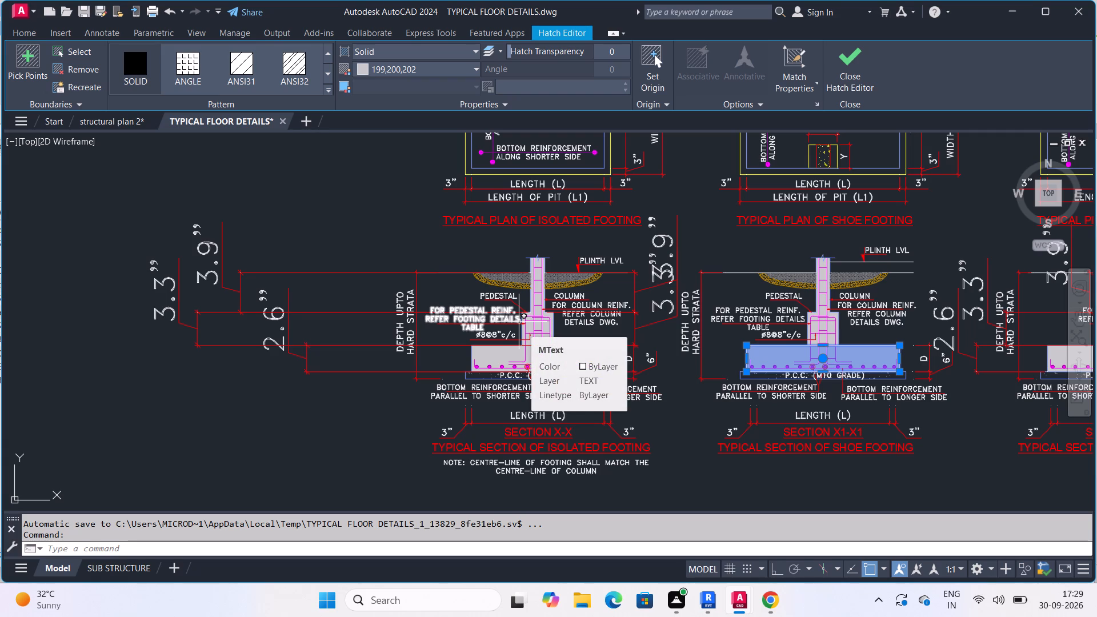
left_click(707, 598)
scroll(722, 367, "up", 3)
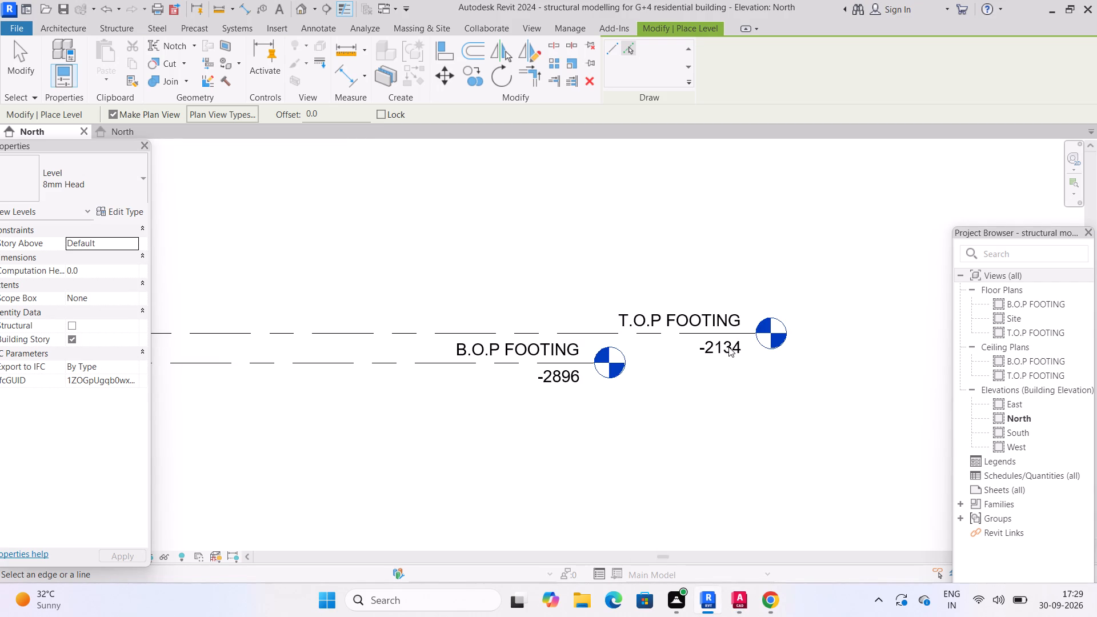
key("ctrl+z")
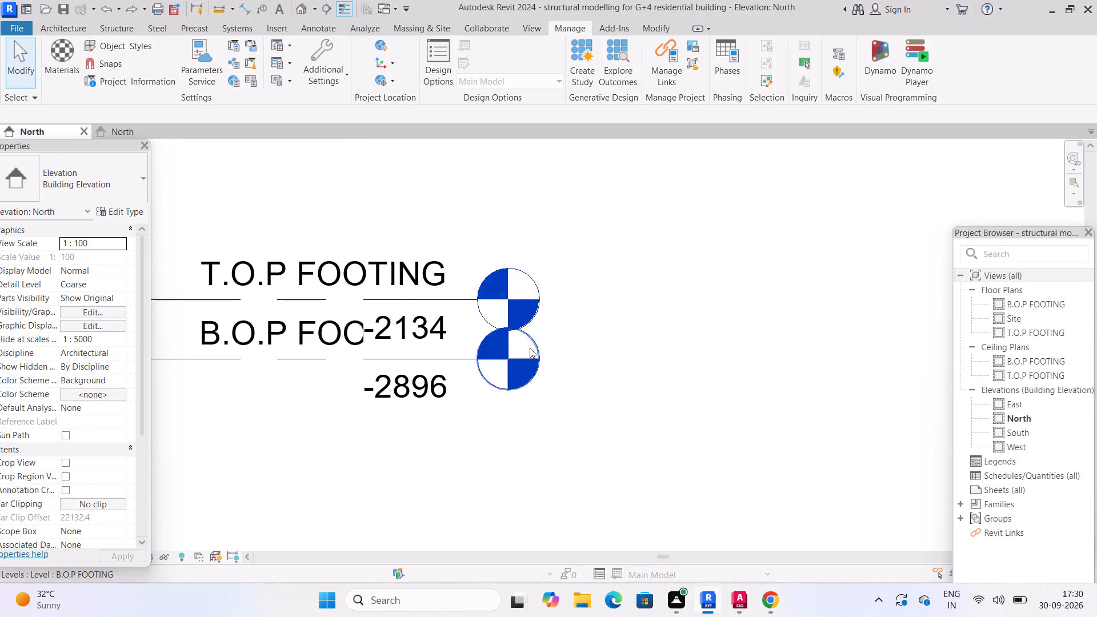
key("ctrl+z")
key("ctrl+z")
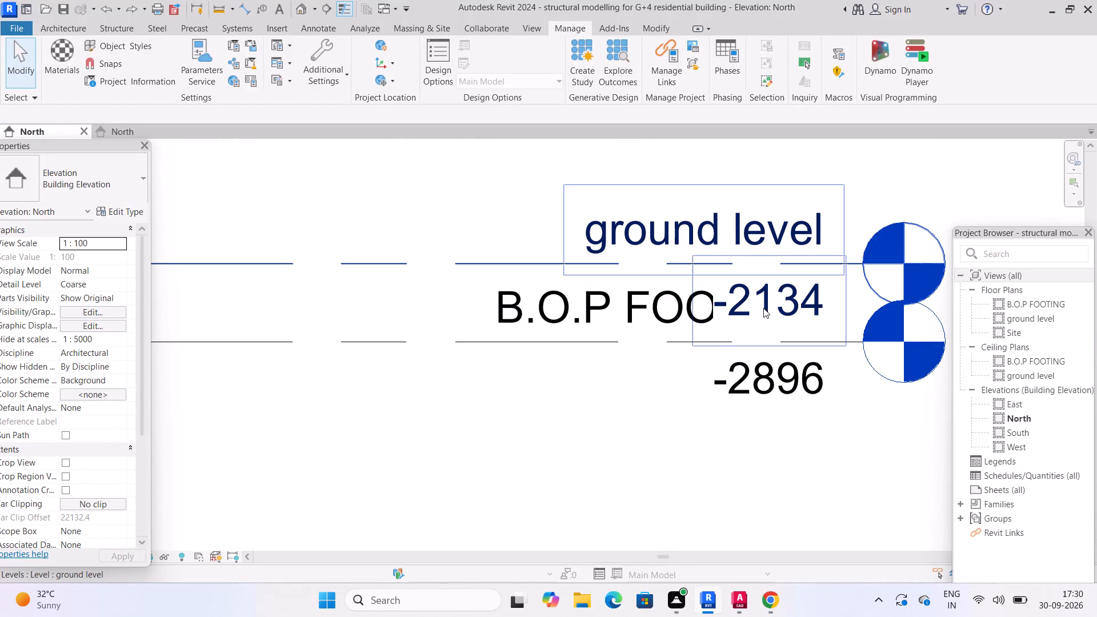
scroll(761, 308, "up", 1)
key("ctrl+z")
scroll(642, 262, "up", 2)
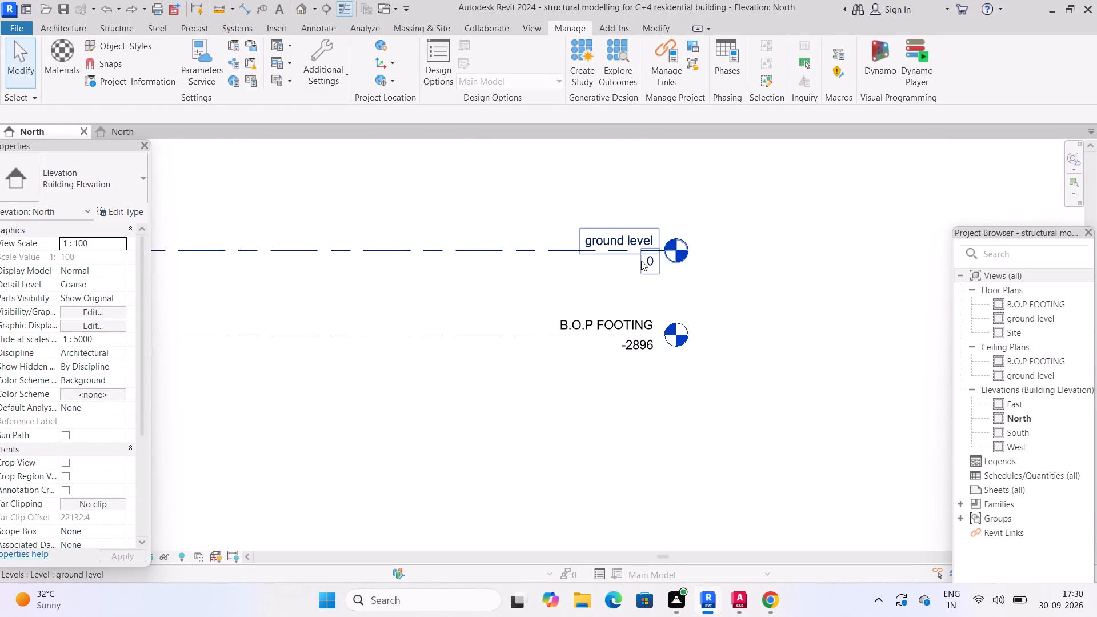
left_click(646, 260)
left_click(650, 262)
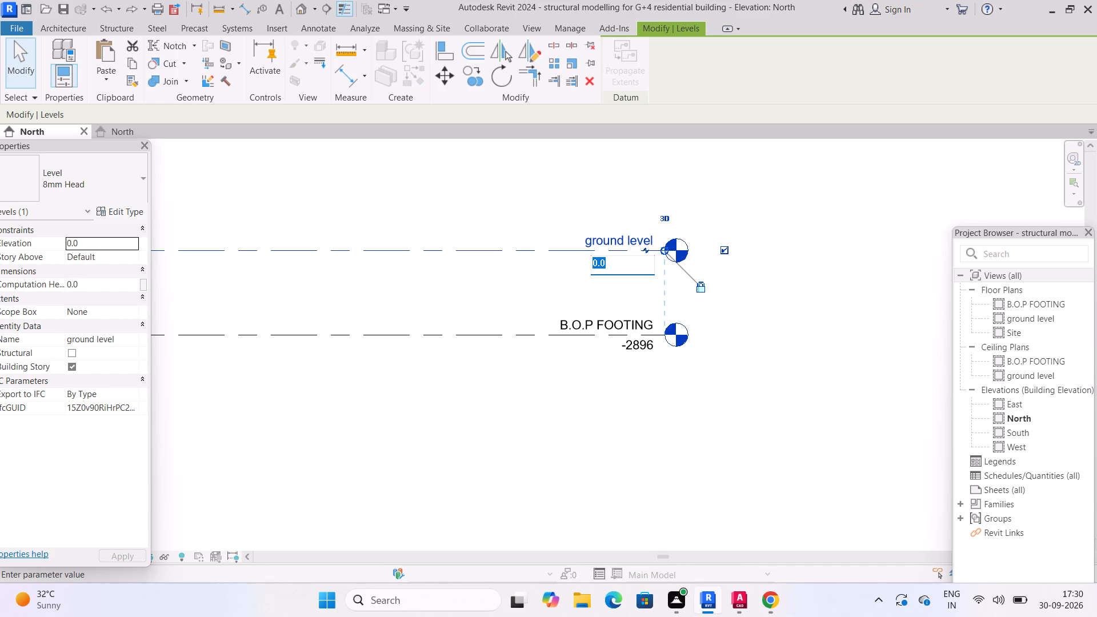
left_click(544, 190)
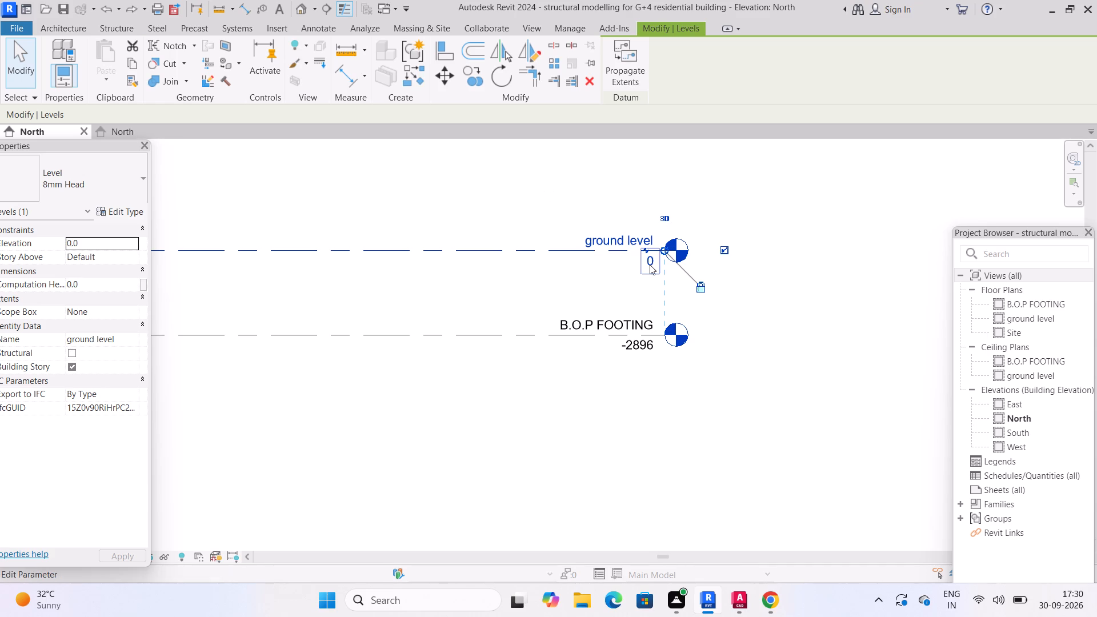
Create a new level from the ground level line with a pick-line offset of -3'9".
scroll(610, 296, "up", 3)
middle_click_drag(586, 301, 600, 303)
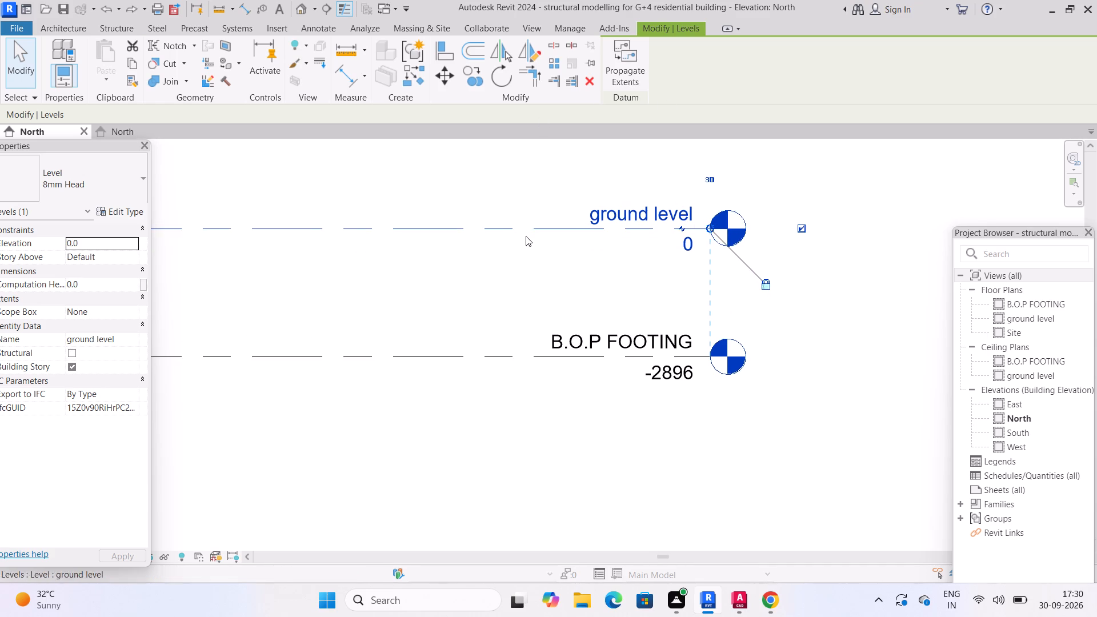
left_click(525, 226)
left_click(422, 72)
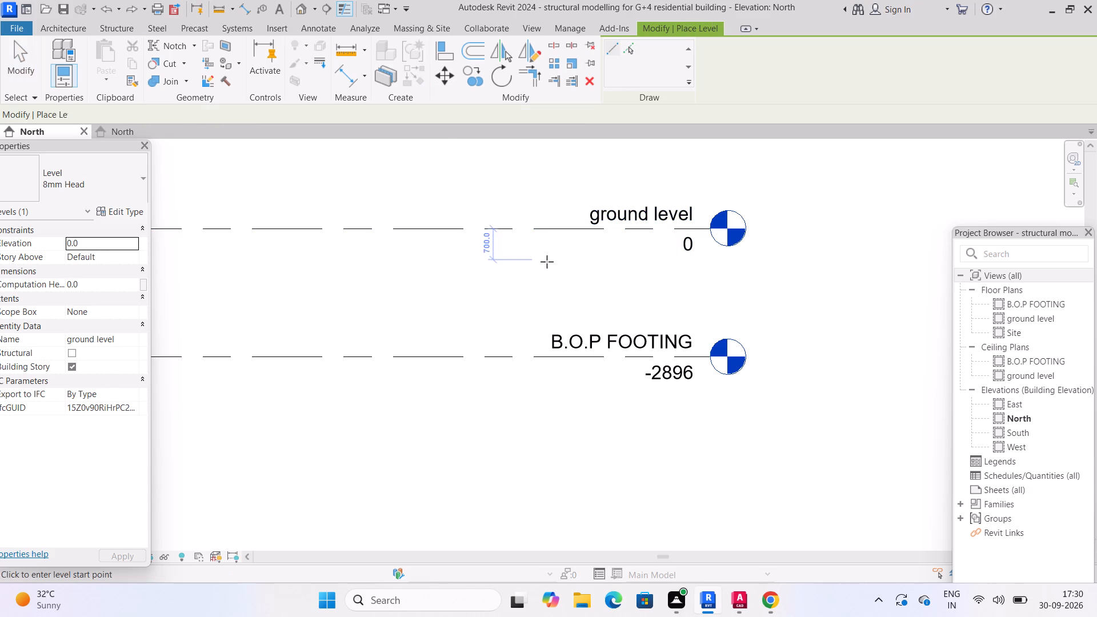
left_click(625, 48)
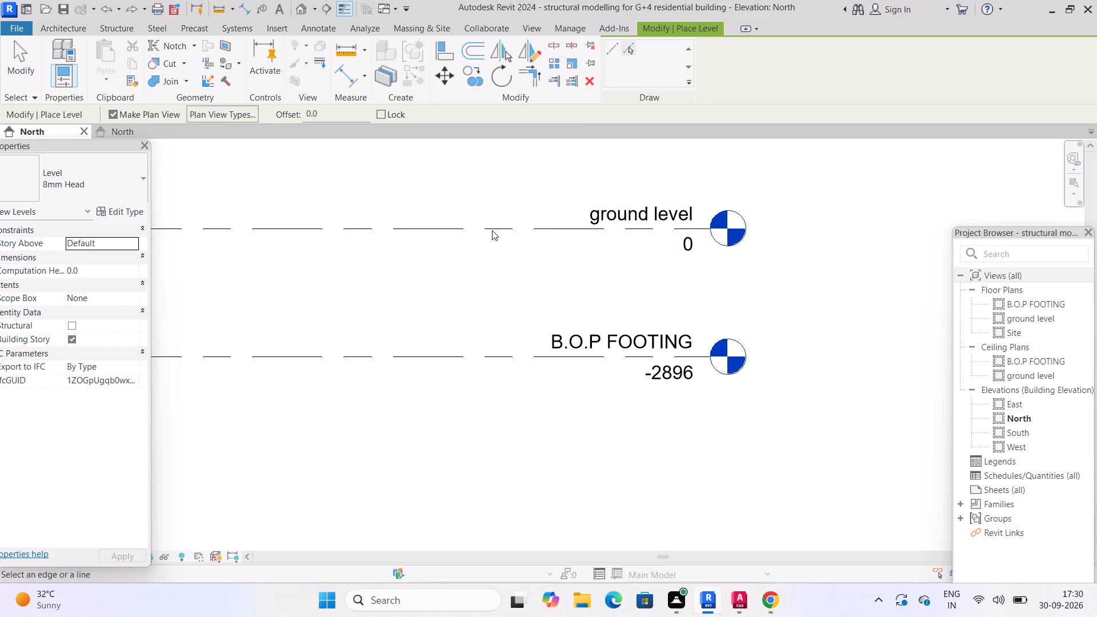
left_click(627, 46)
left_click_drag(337, 111, 290, 109)
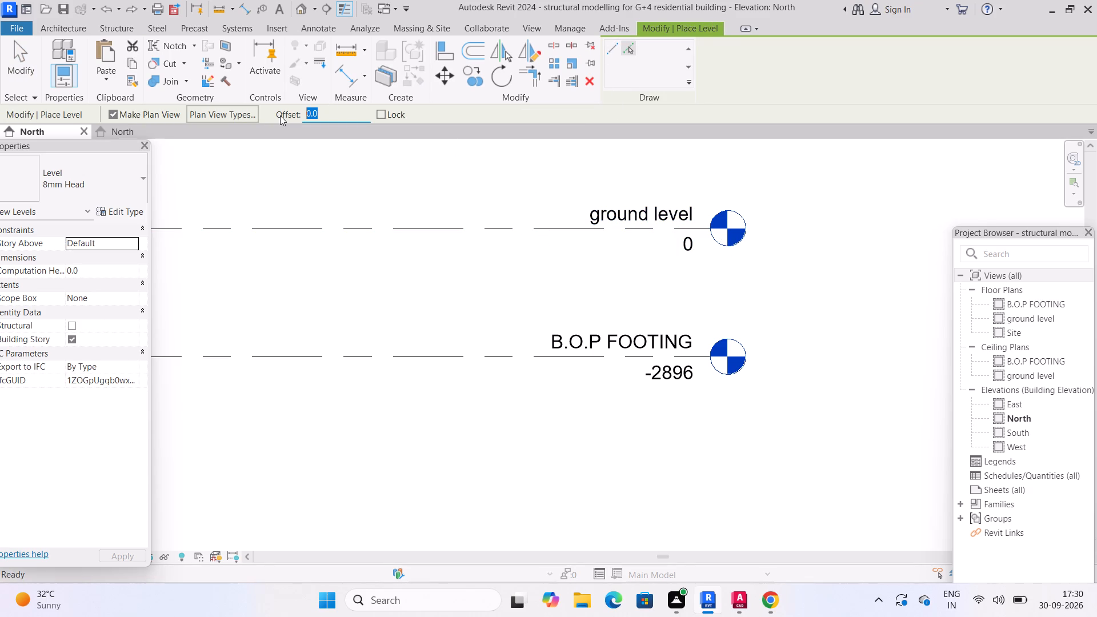
type("-3")
type("'9\"")
left_click(412, 226)
Check the footing sections in AutoCAD, then rename the new Revit level as PEDESTAL along with its corresponding views.
scroll(506, 290, "down", 2)
middle_click_drag(513, 297, 575, 303)
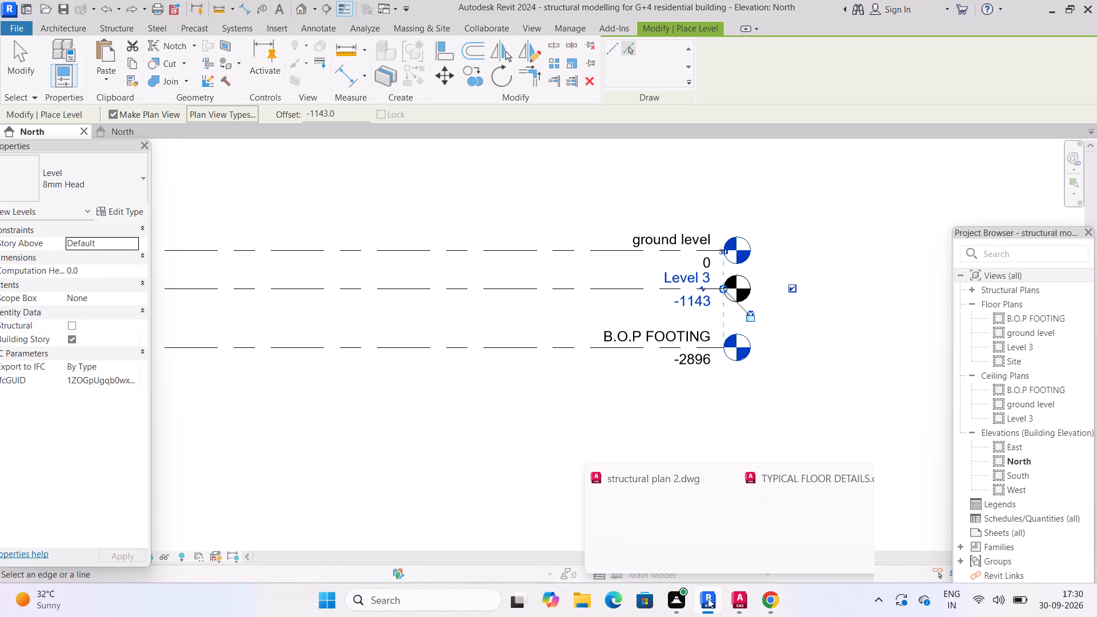
left_click(712, 555)
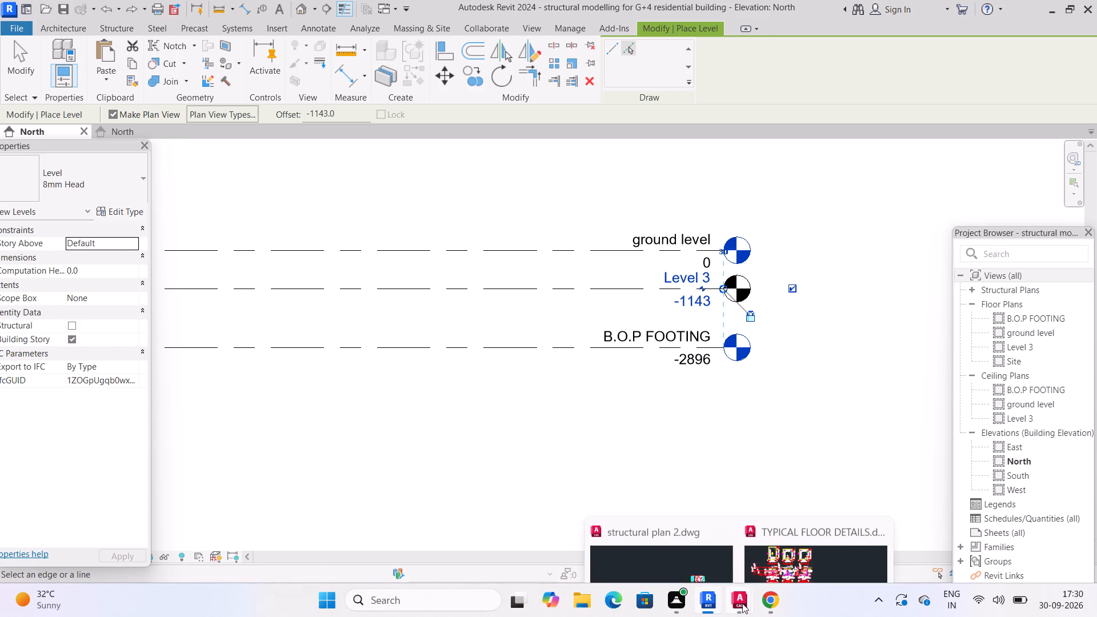
left_click(768, 543)
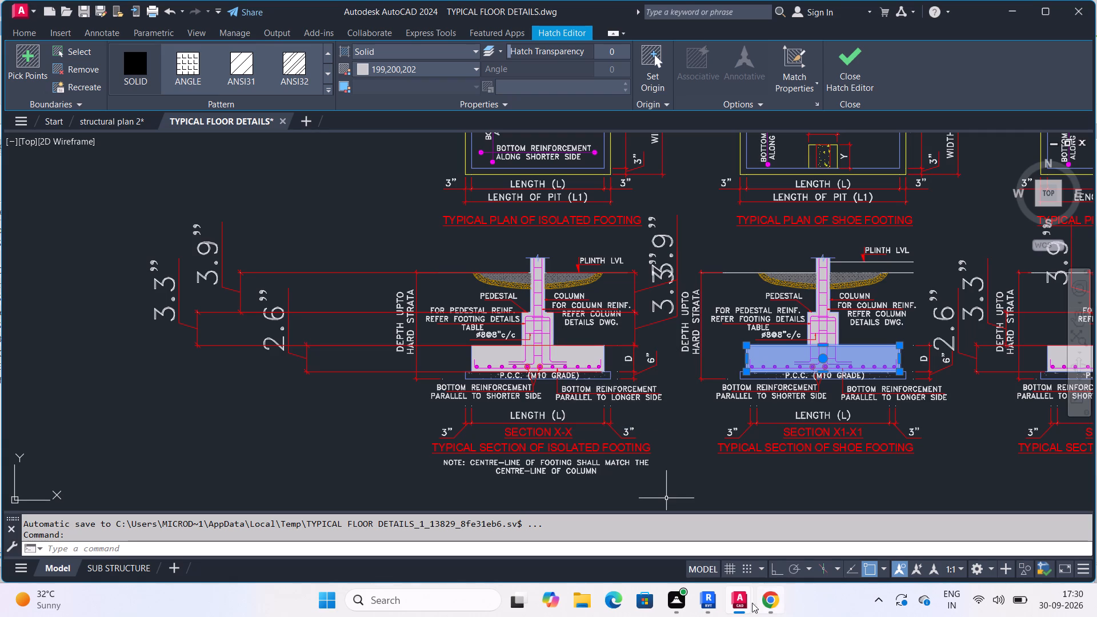
left_click(731, 549)
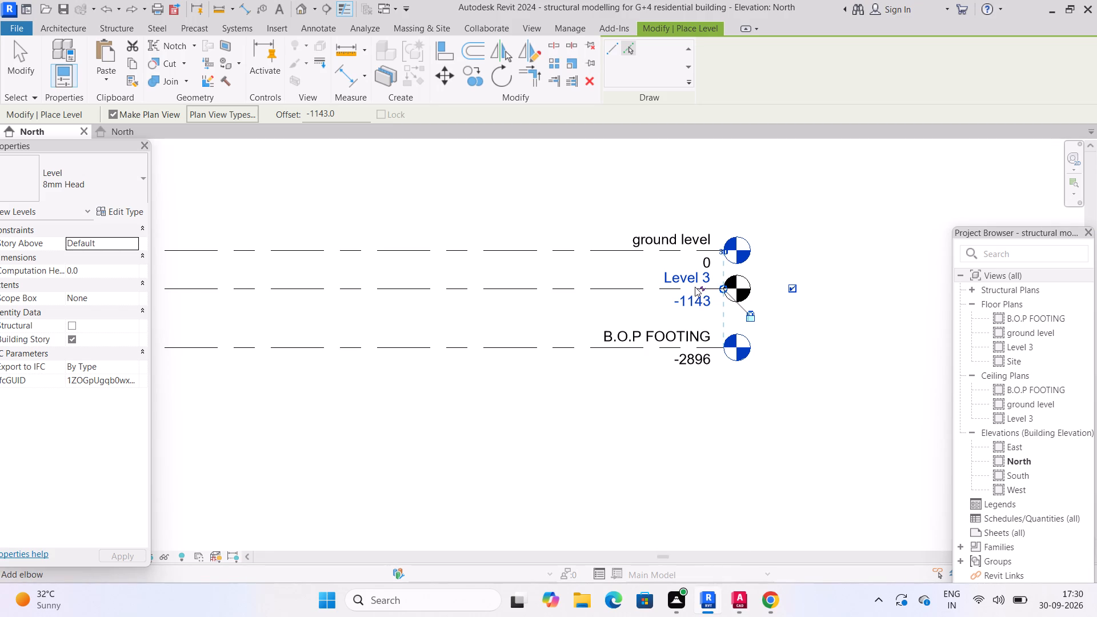
scroll(695, 287, "up", 5)
left_click(699, 270)
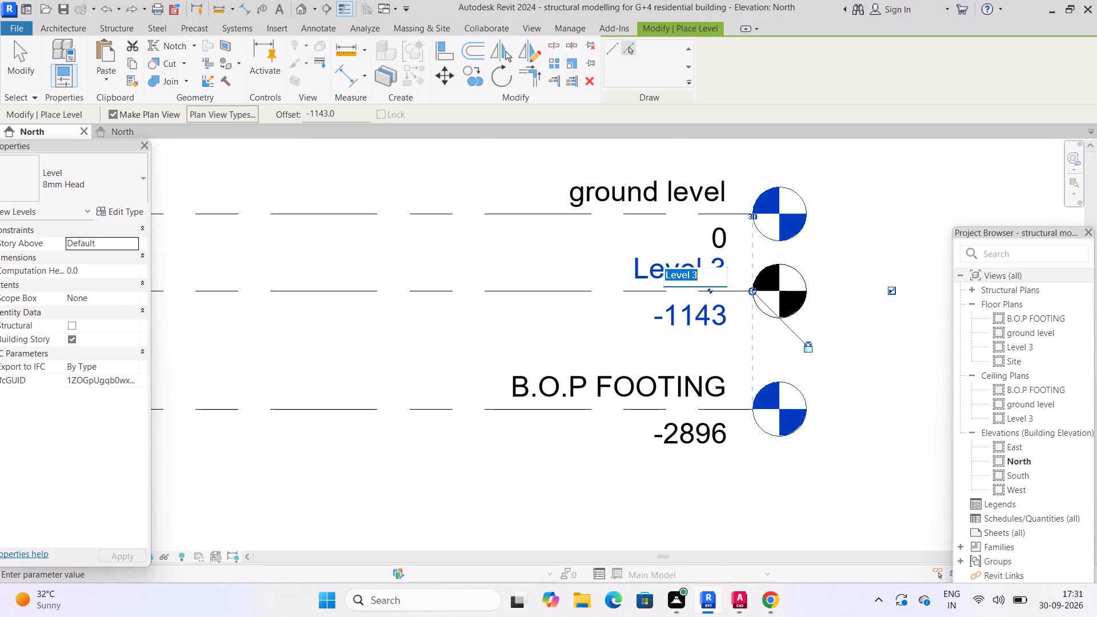
type("PEDE")
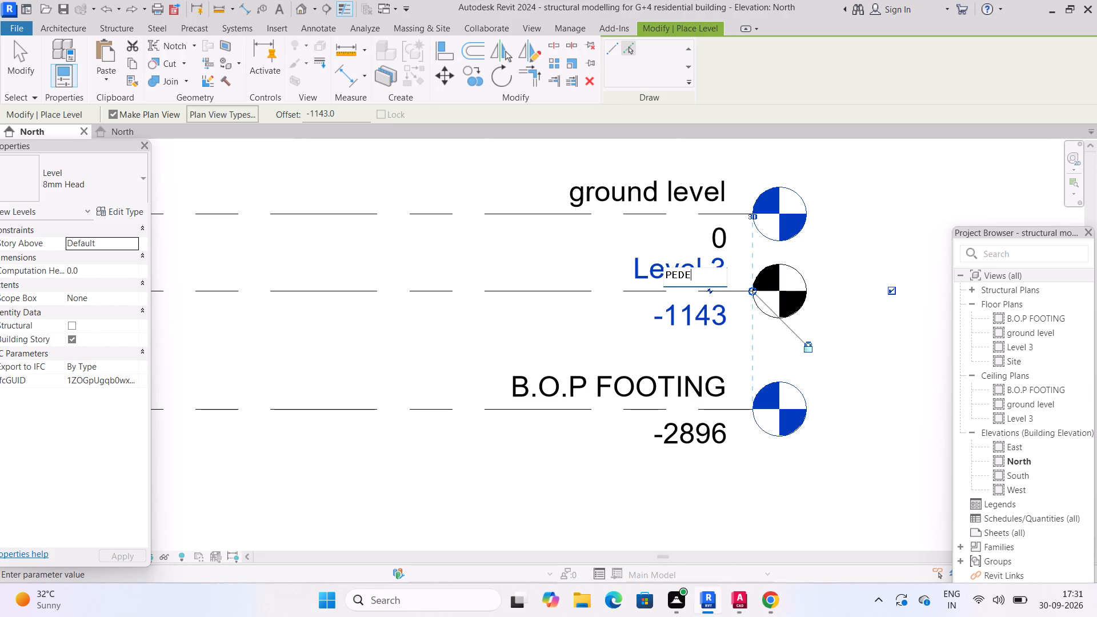
type("STAL")
key("Return")
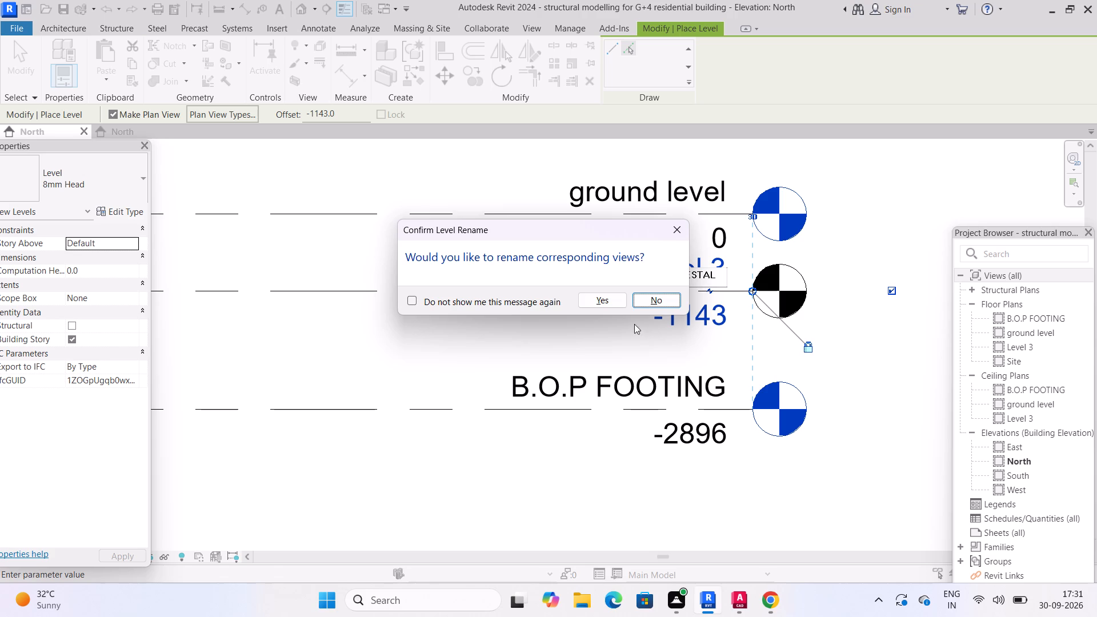
left_click(603, 299)
Create another level from the ground level line with a pick-line offset of -7'.
scroll(652, 332, "down", 4)
scroll(551, 315, "down", 2)
middle_click_drag(558, 317, 675, 302)
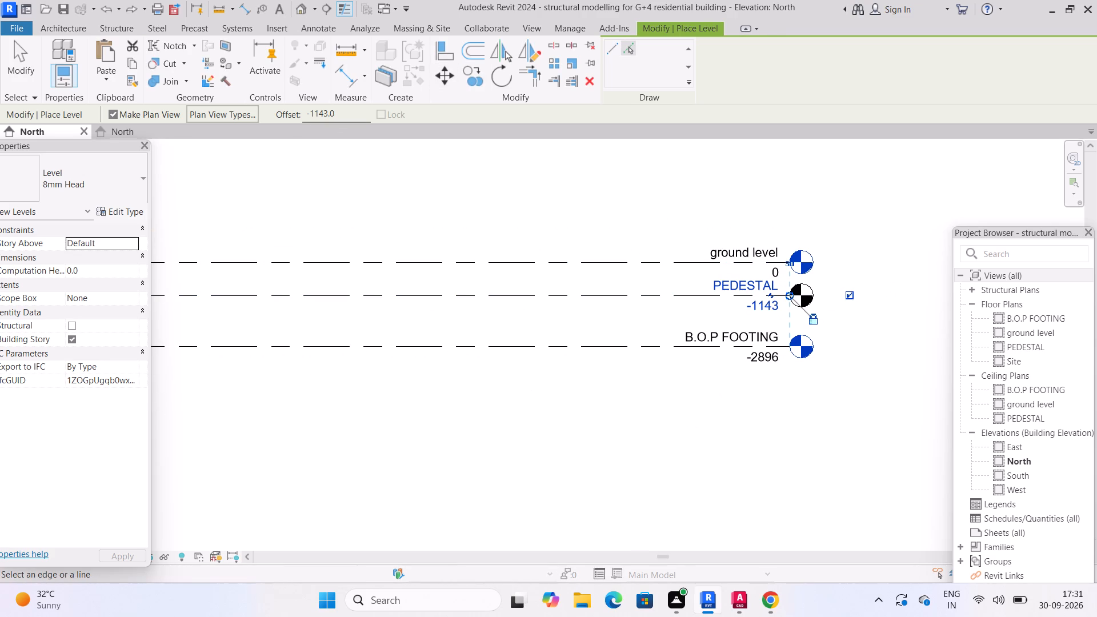
left_click_drag(342, 114, 289, 109)
key("minus")
key("7")
key("apostrophe")
key("Return")
left_click(600, 262)
Rename the new level at -2134 as T.O.P FOOTING along with its corresponding views.
scroll(815, 348, "up", 3)
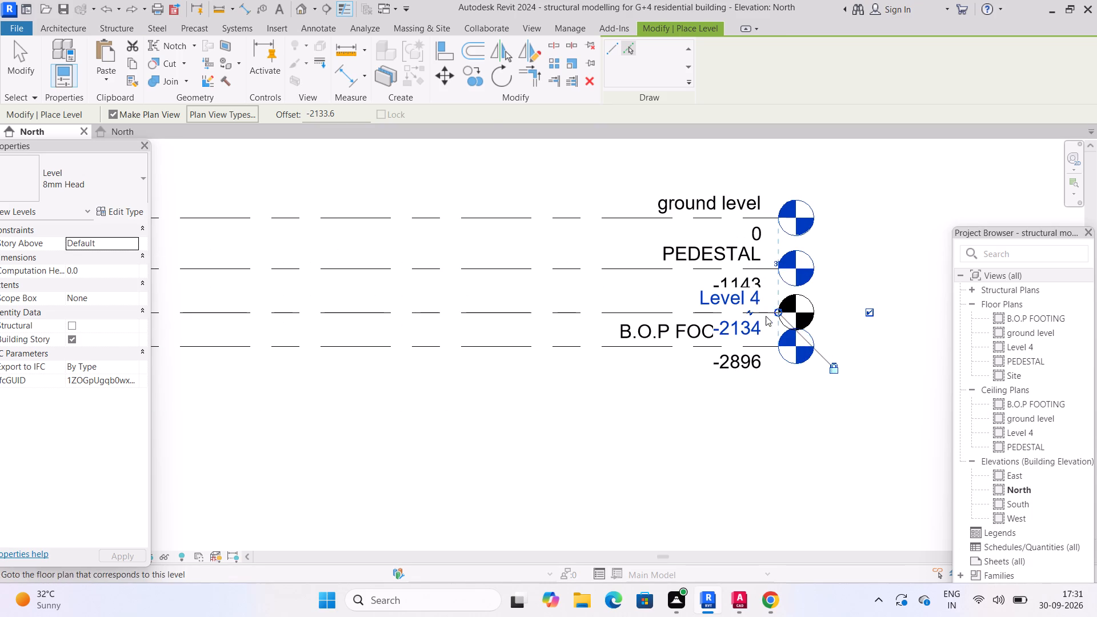
scroll(747, 294, "up", 4)
key("Escape")
left_click(748, 305)
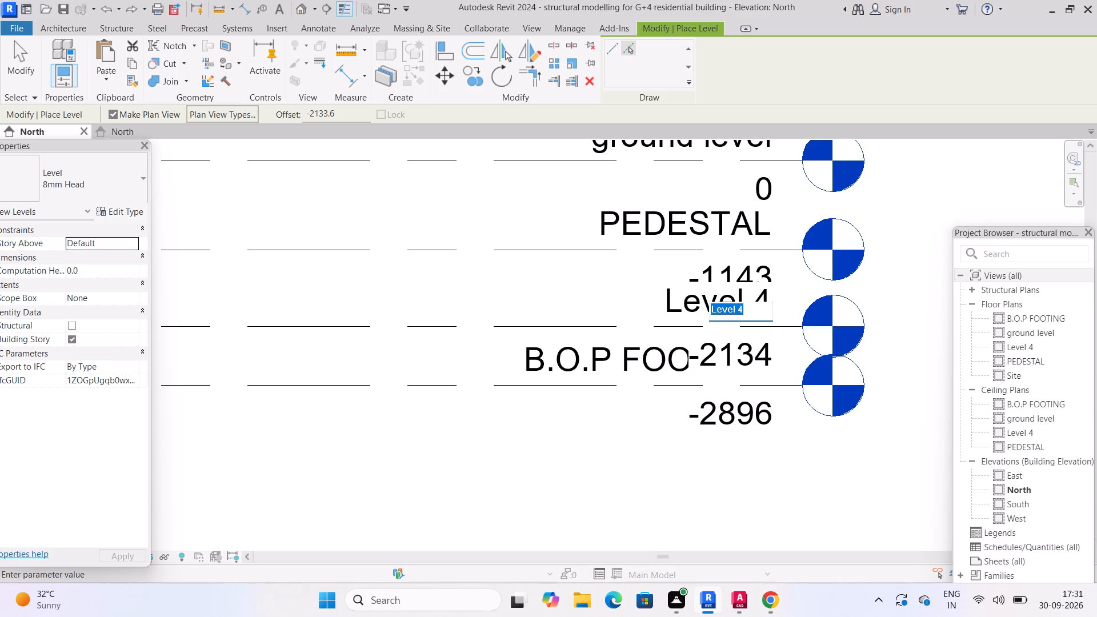
type("T.")
type("O.")
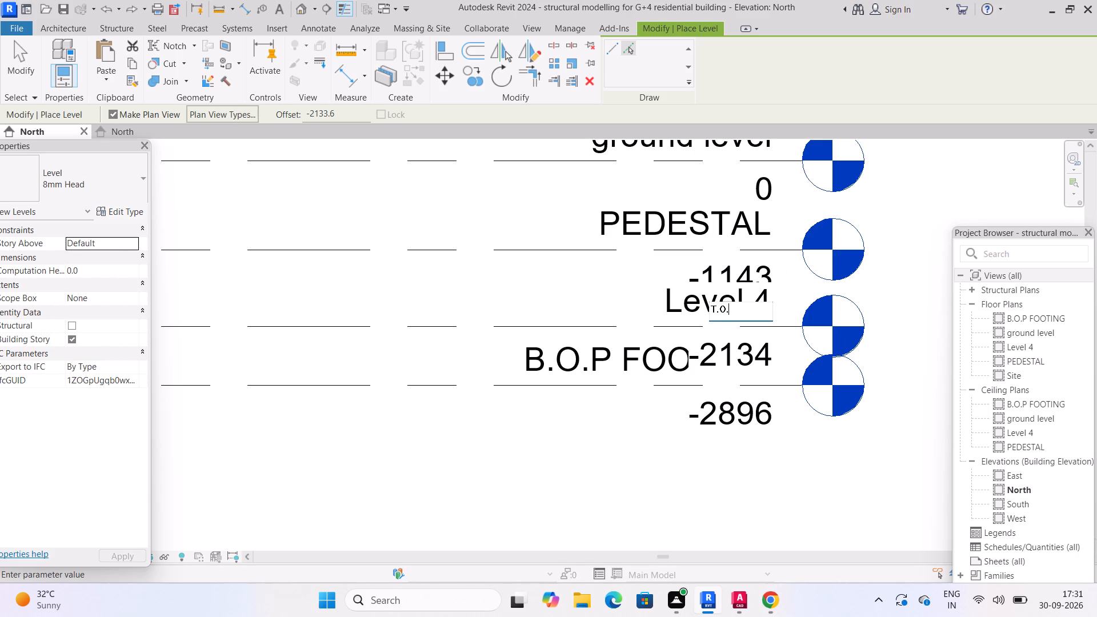
type("P.")
key("BackSpace")
key("space")
type("FOOTING")
scroll(851, 392, "down", 5)
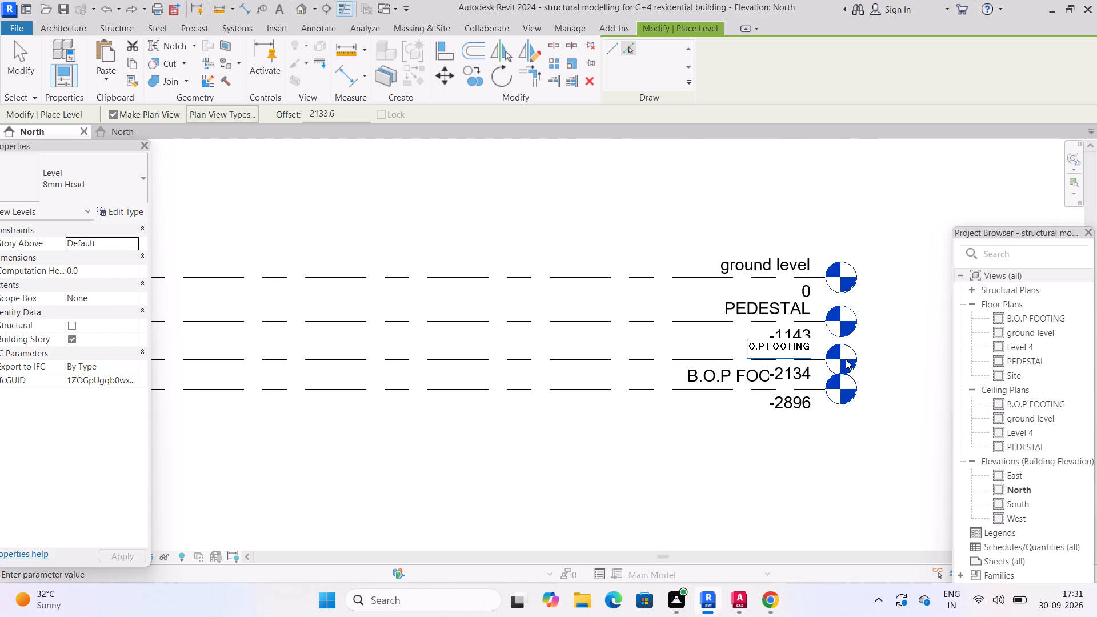
key("Return")
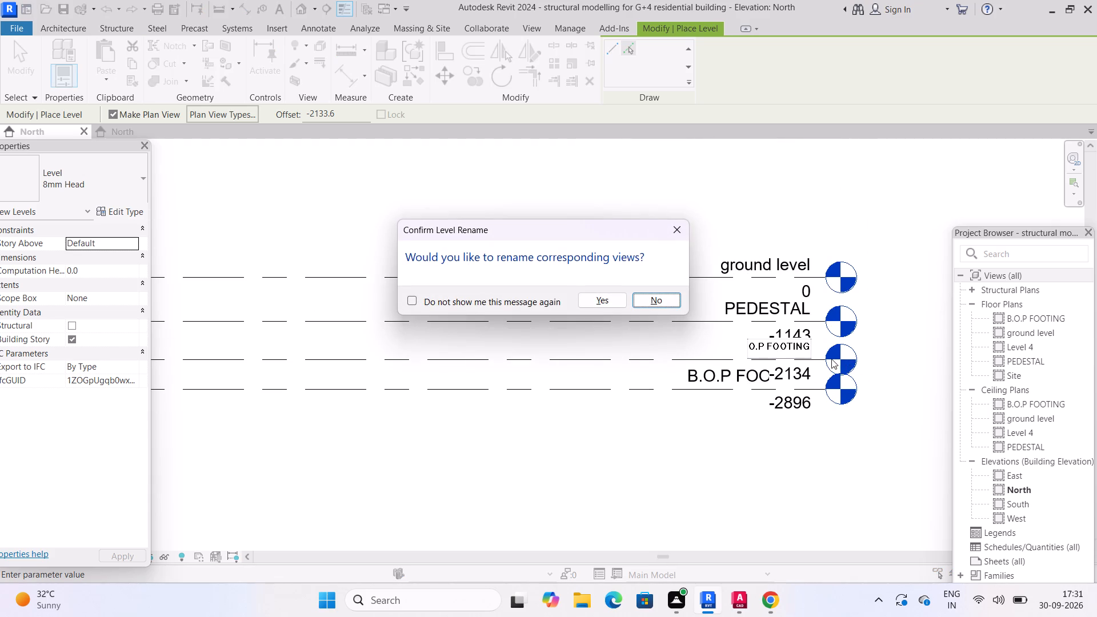
left_click(598, 298)
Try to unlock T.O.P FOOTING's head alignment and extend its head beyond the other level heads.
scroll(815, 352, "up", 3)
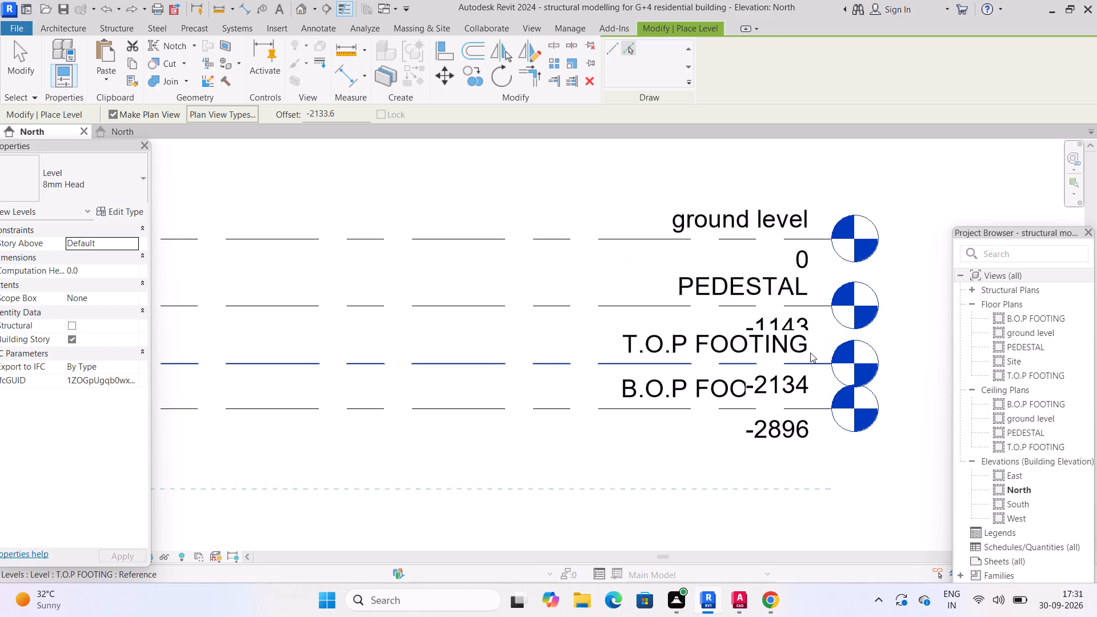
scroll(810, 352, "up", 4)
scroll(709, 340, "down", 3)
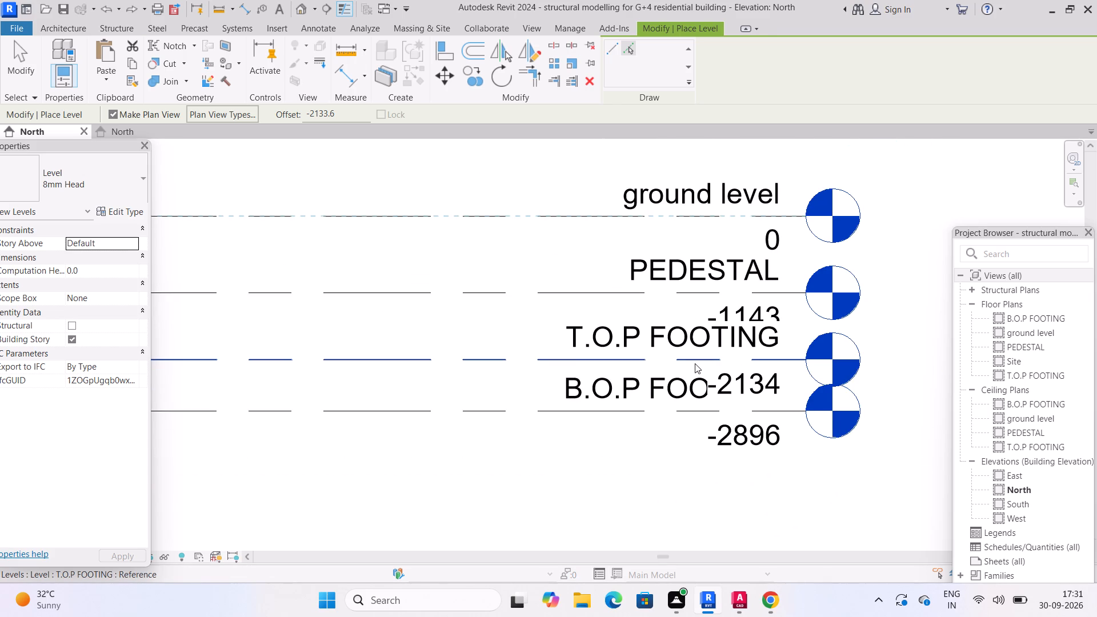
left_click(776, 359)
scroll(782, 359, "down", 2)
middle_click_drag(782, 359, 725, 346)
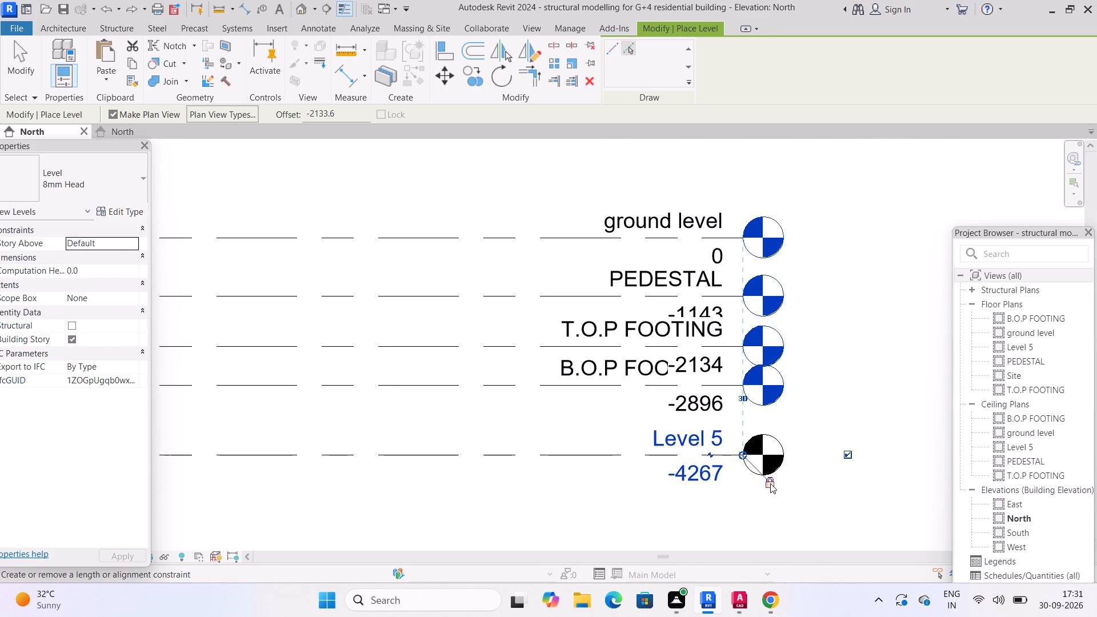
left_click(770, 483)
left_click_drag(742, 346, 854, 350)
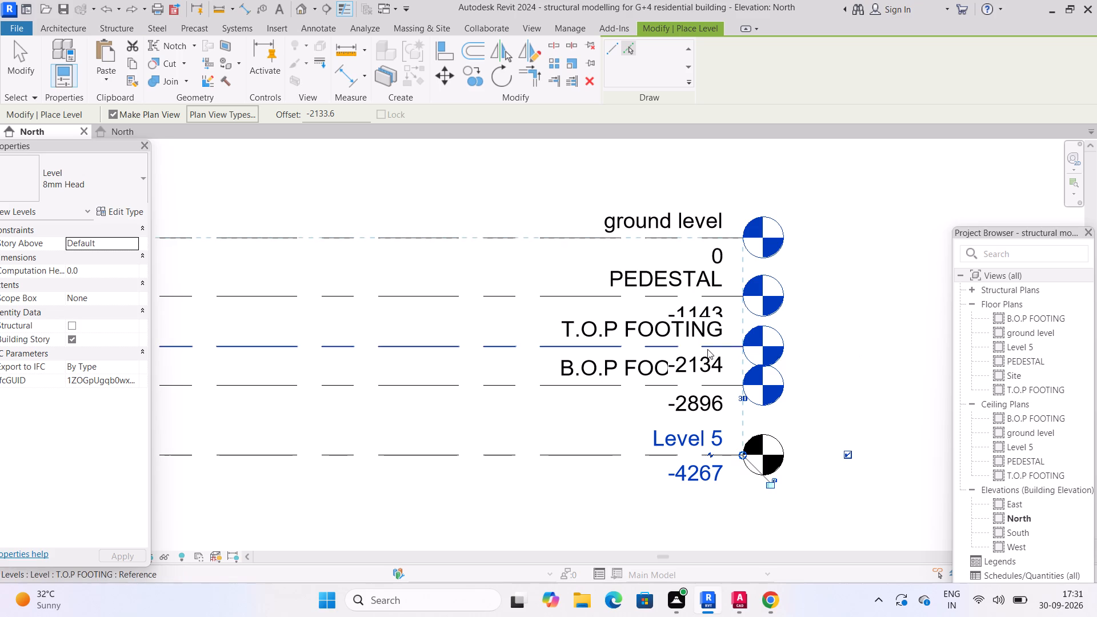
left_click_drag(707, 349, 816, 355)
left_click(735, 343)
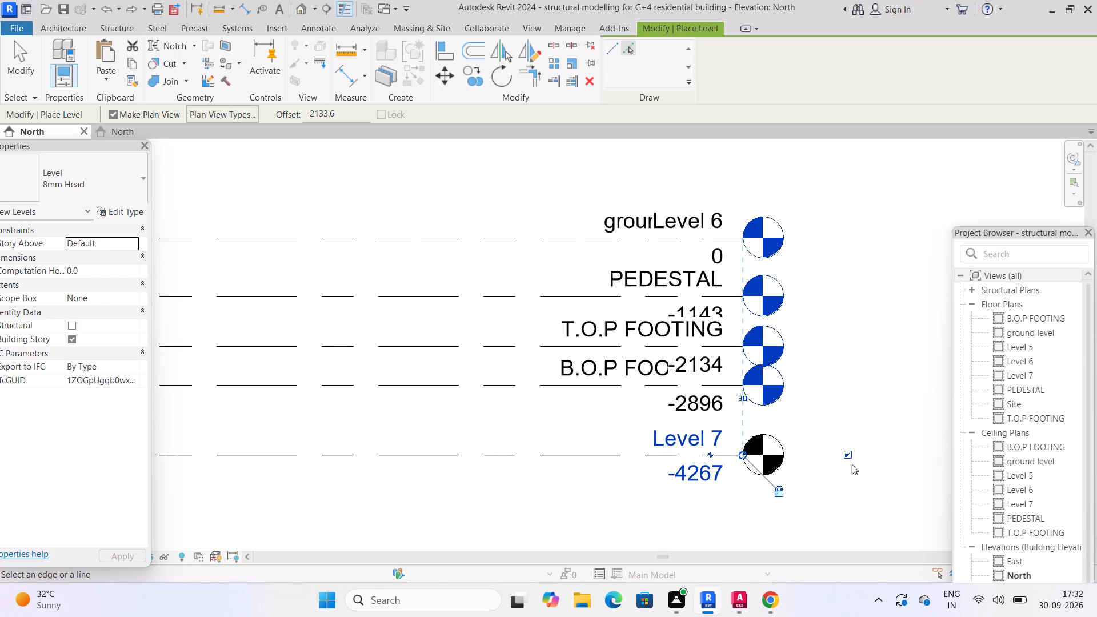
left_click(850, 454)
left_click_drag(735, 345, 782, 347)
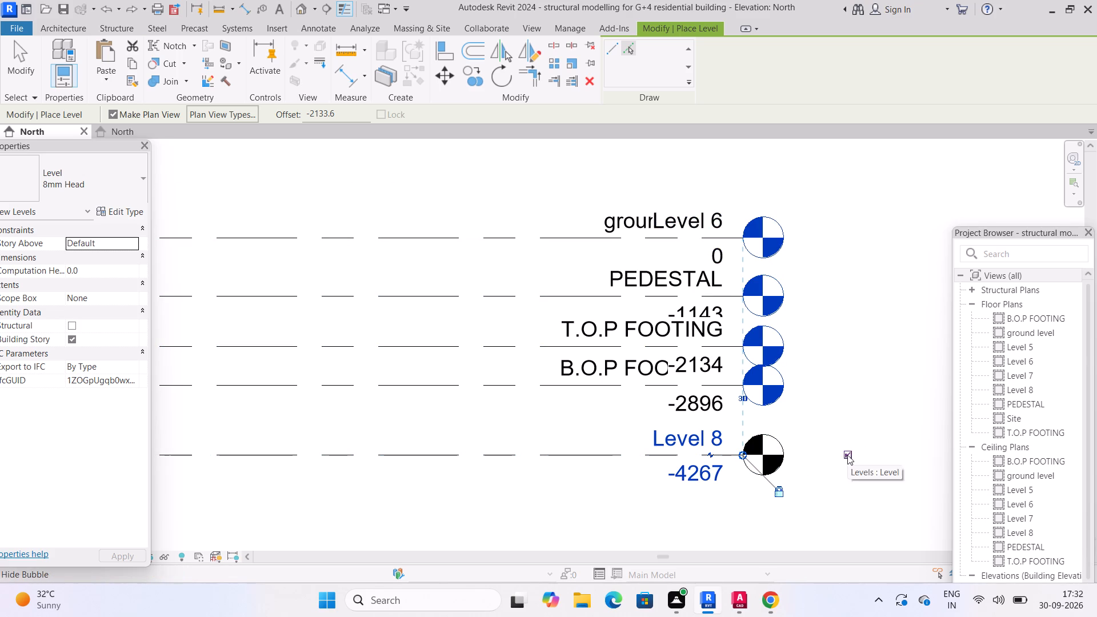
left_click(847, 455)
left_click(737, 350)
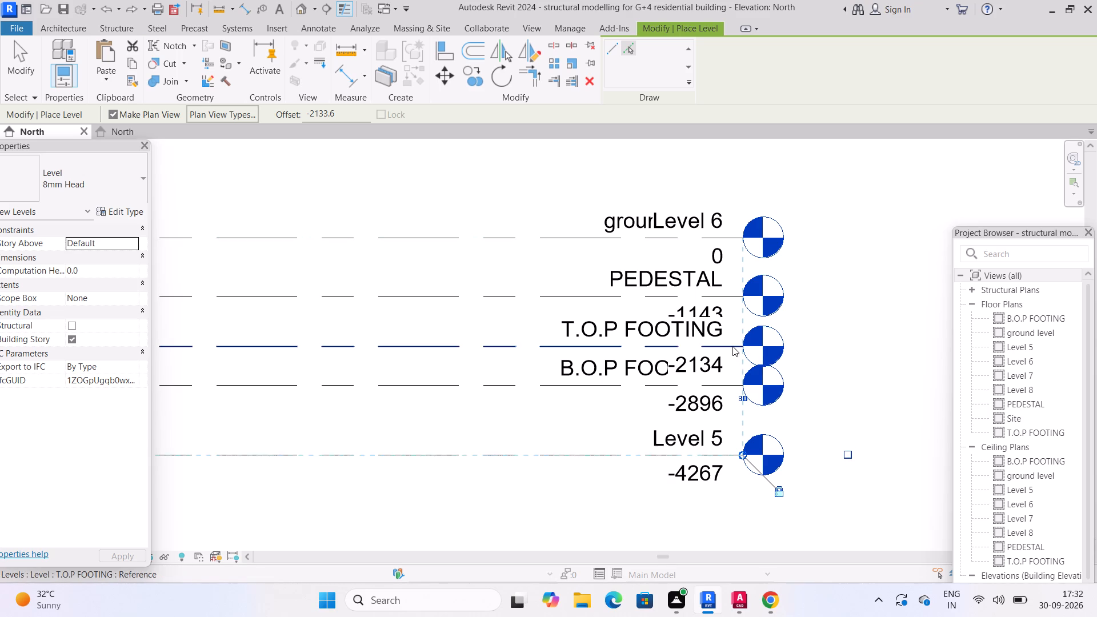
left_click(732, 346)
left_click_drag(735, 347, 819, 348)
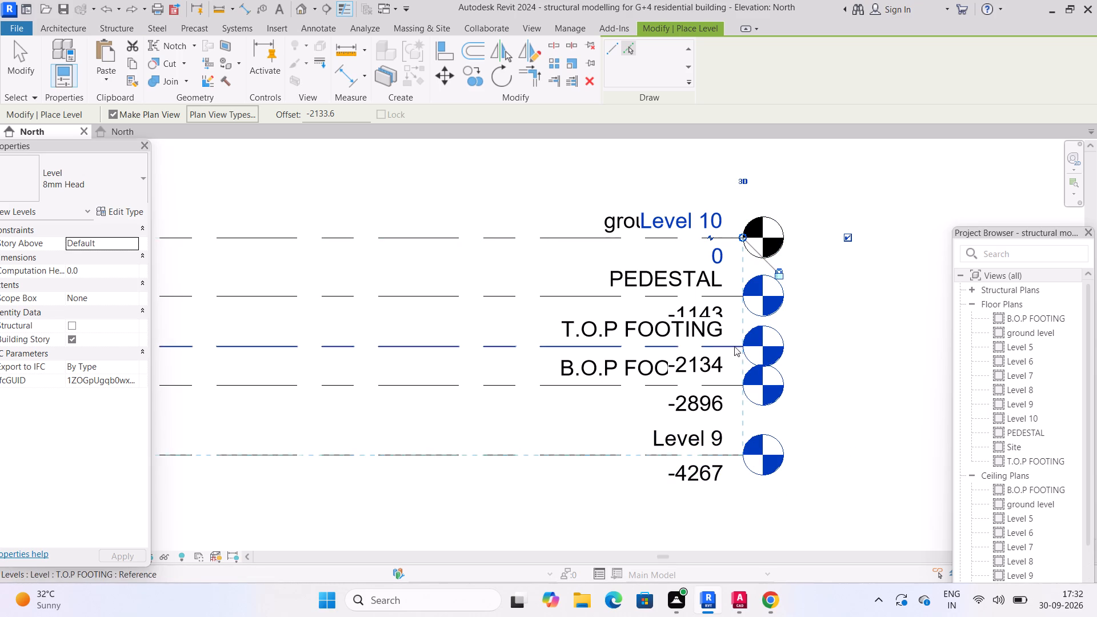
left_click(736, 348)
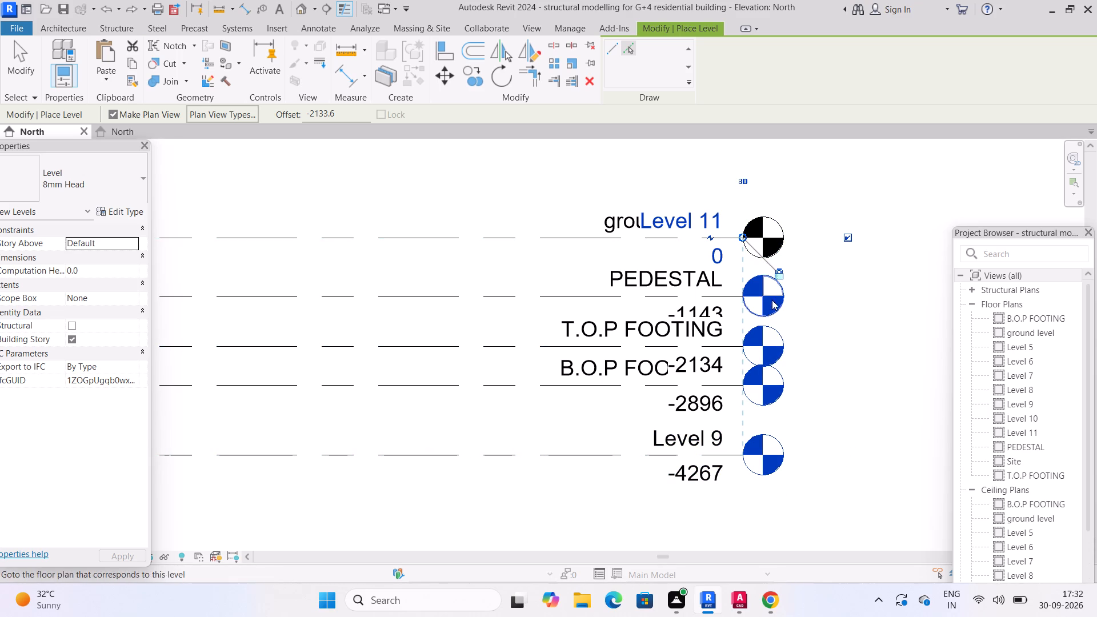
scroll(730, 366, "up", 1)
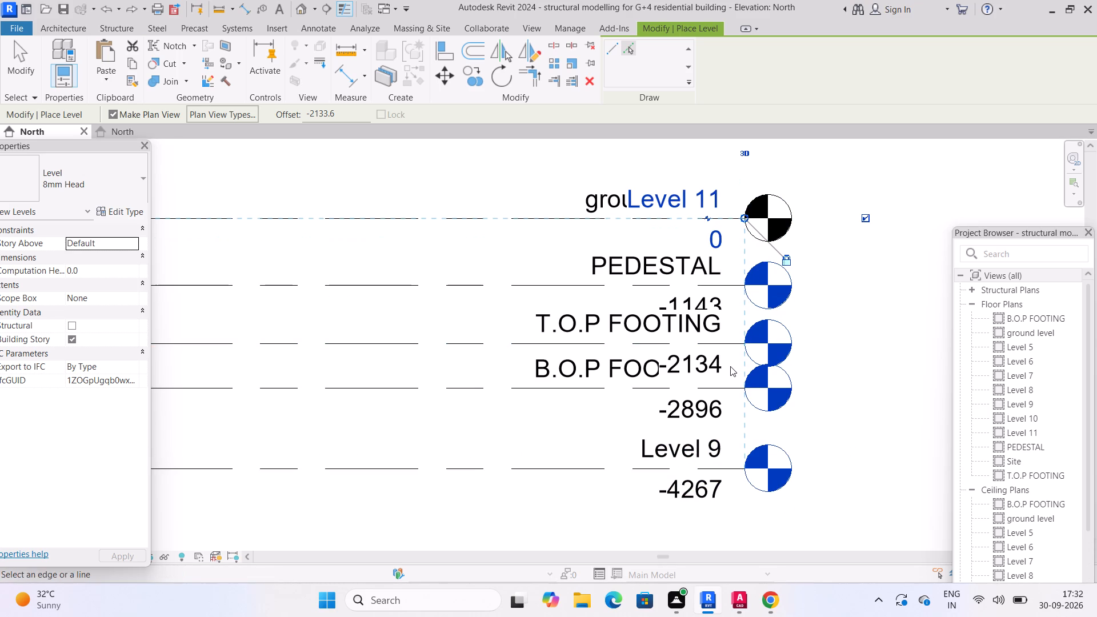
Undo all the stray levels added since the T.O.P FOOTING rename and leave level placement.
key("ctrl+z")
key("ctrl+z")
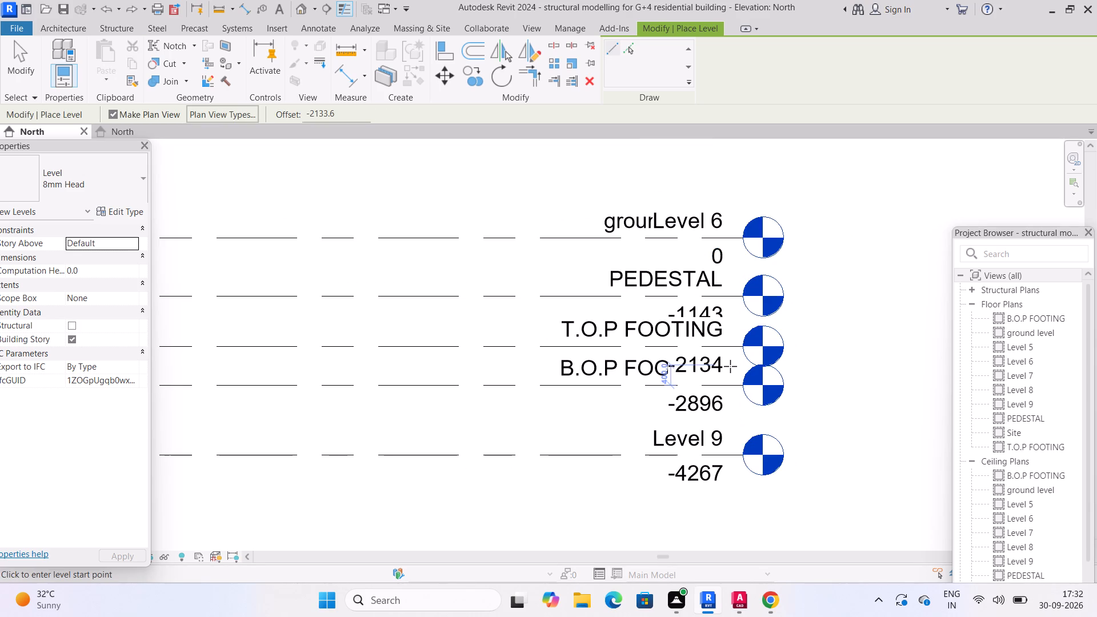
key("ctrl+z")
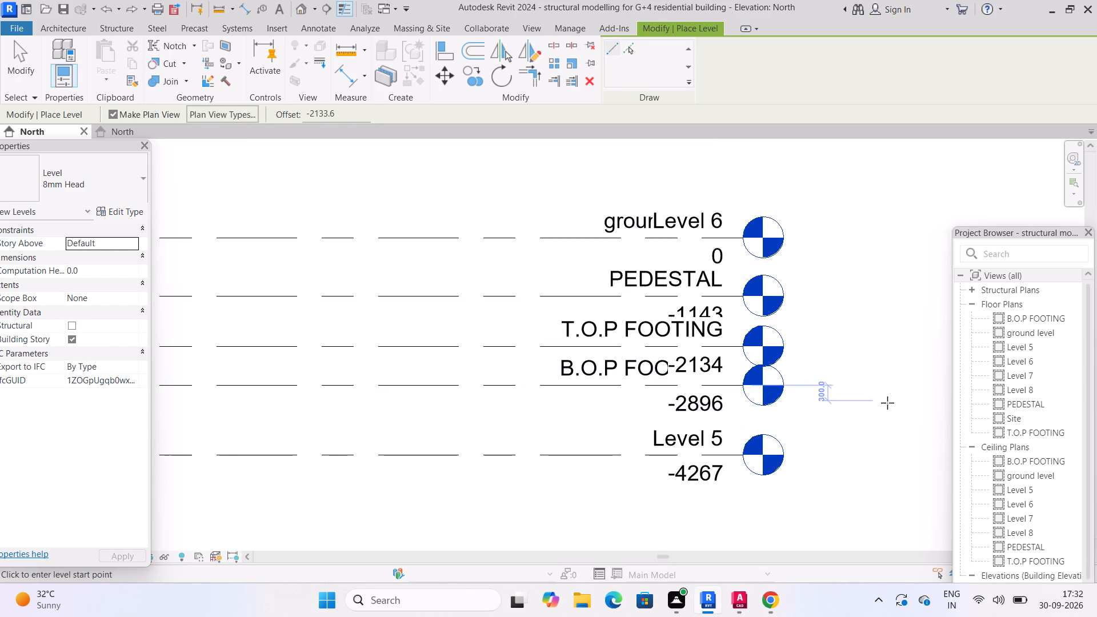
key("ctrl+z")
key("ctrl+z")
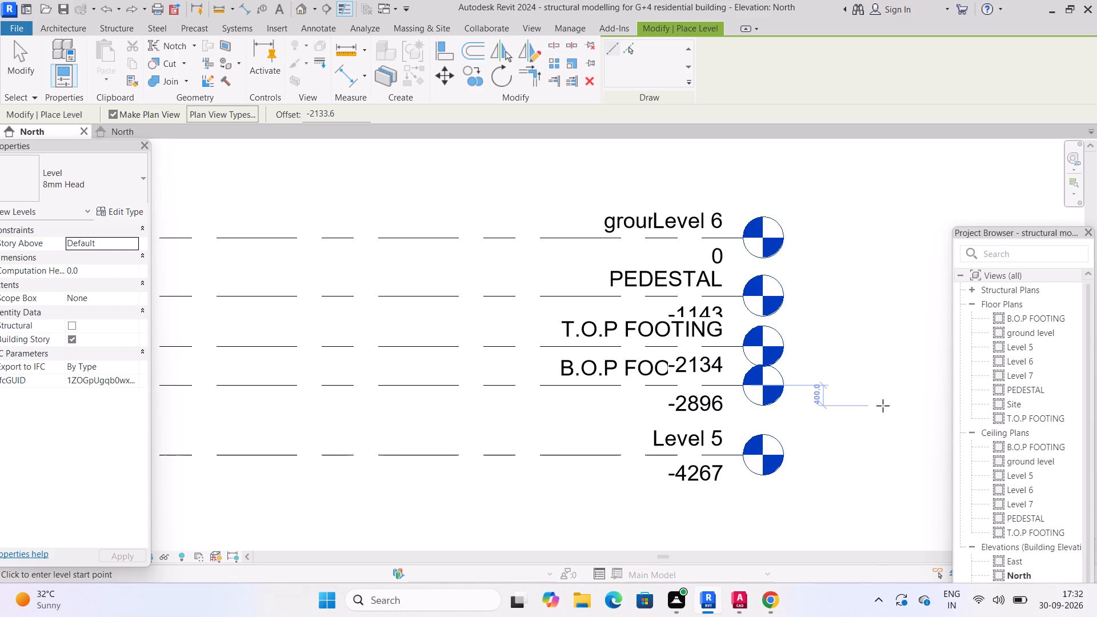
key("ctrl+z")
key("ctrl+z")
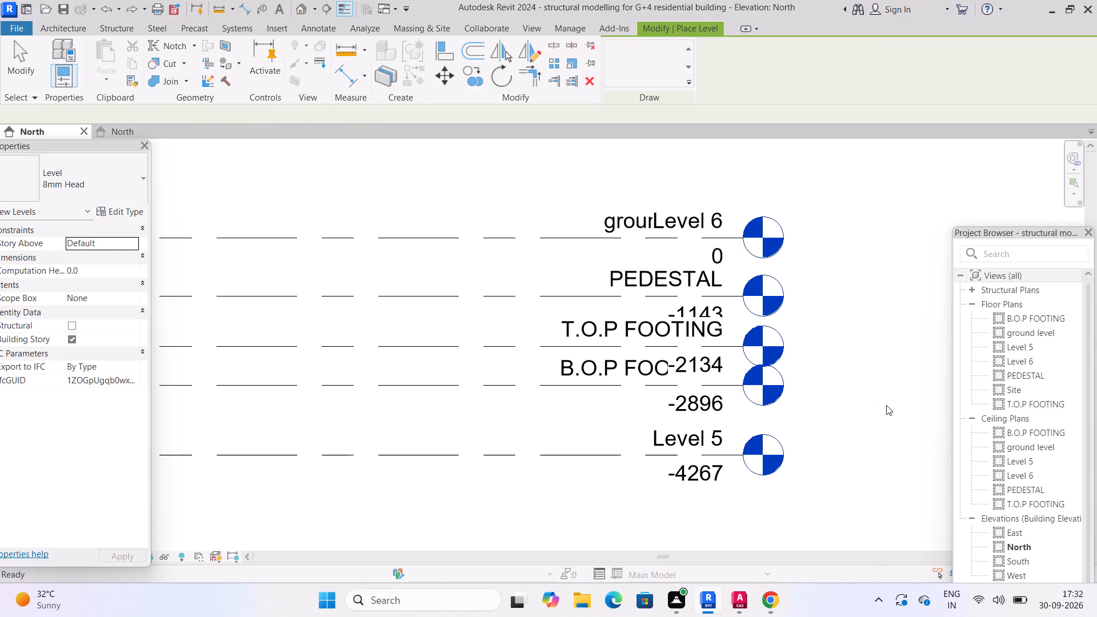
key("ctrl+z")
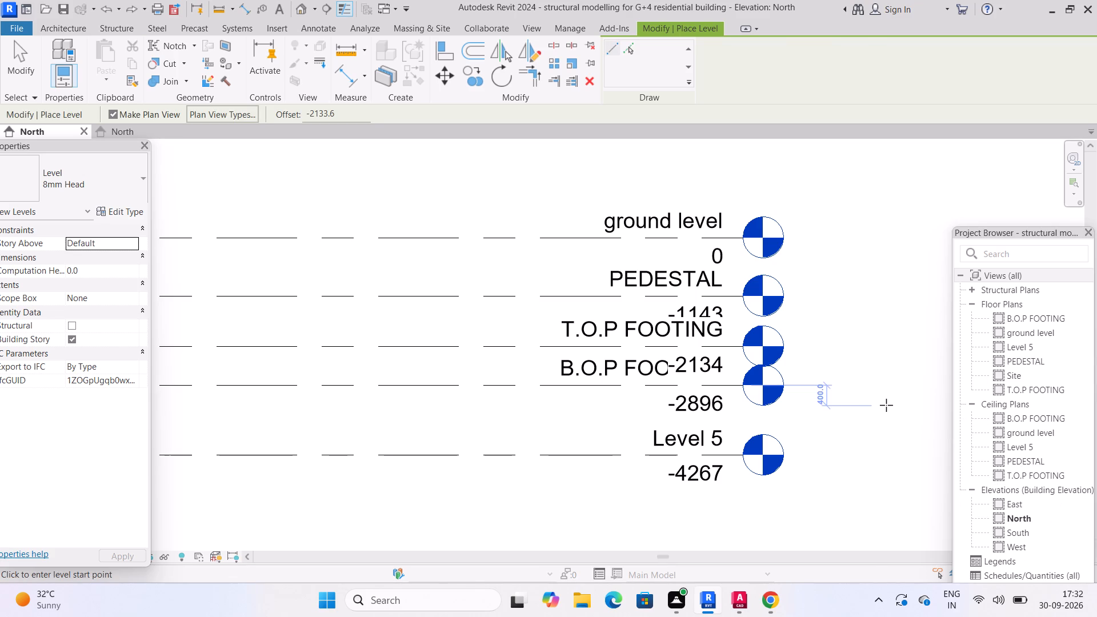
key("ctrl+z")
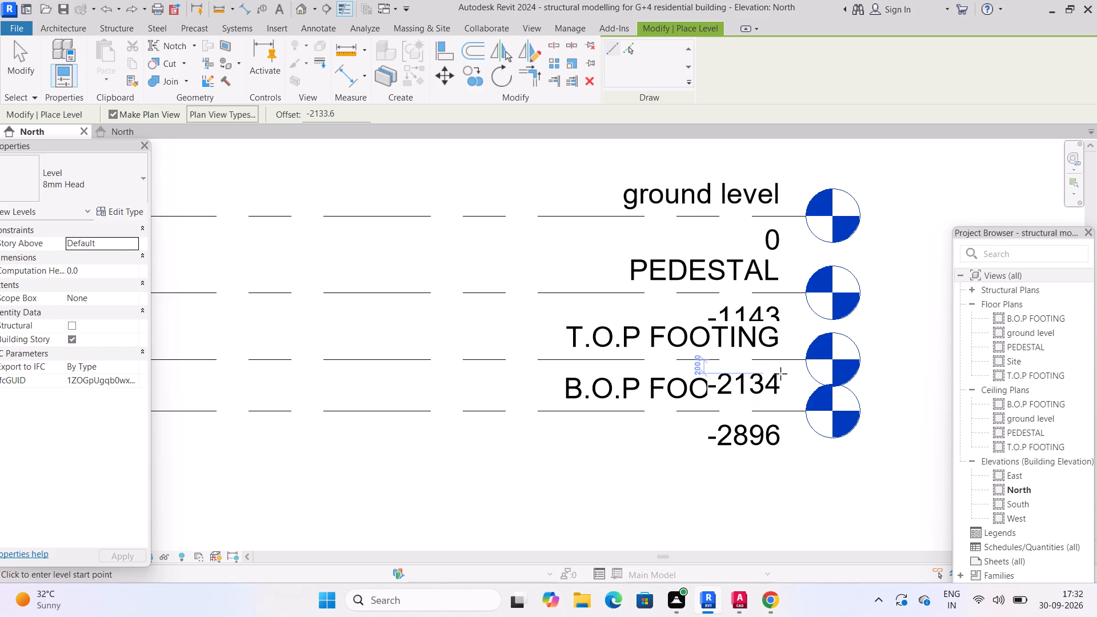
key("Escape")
Unlock T.O.P FOOTING's head alignment and extend its head end outward, clear of the other level heads.
scroll(699, 322, "up", 2)
scroll(806, 344, "up", 1)
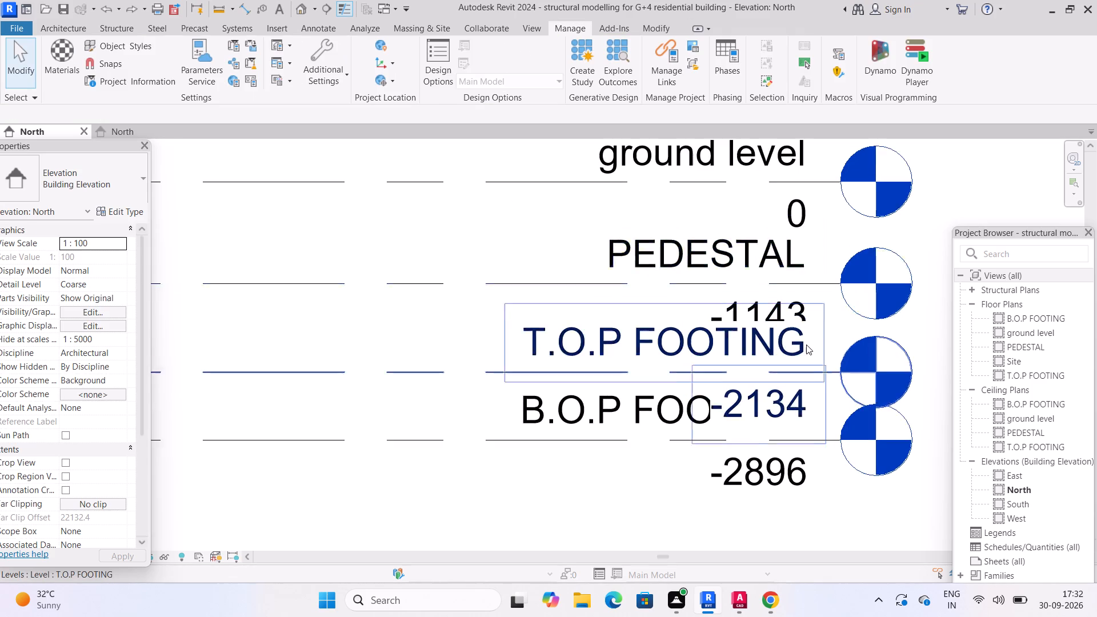
scroll(806, 344, "up", 2)
scroll(798, 347, "down", 1)
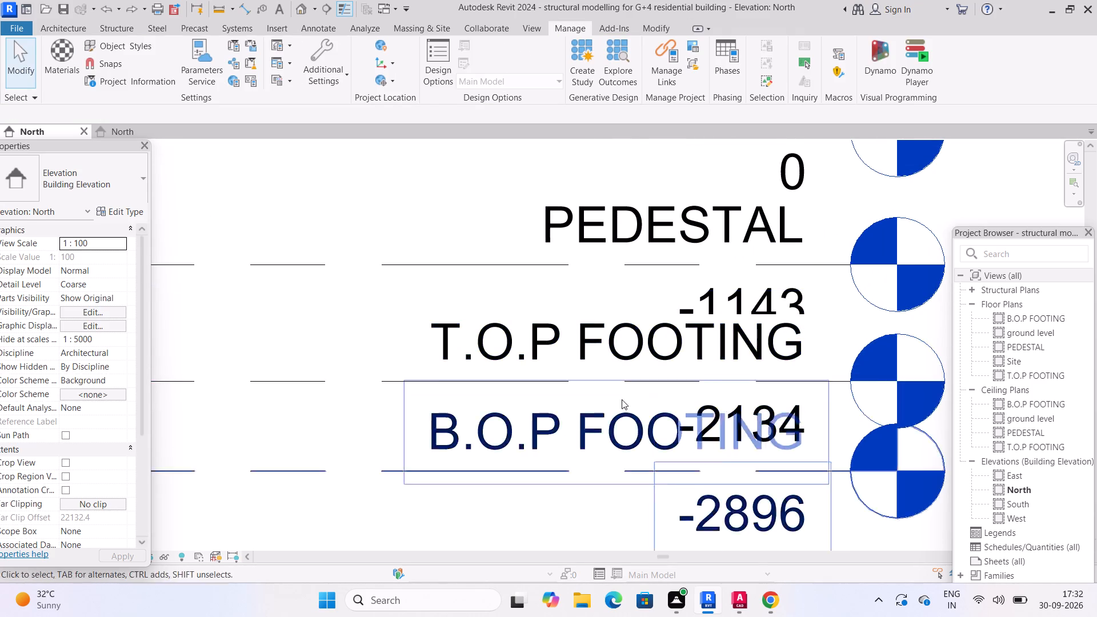
scroll(622, 399, "down", 4)
scroll(664, 468, "up", 2)
scroll(607, 416, "up", 1)
middle_click_drag(607, 416, 659, 447)
scroll(607, 416, "down", 1)
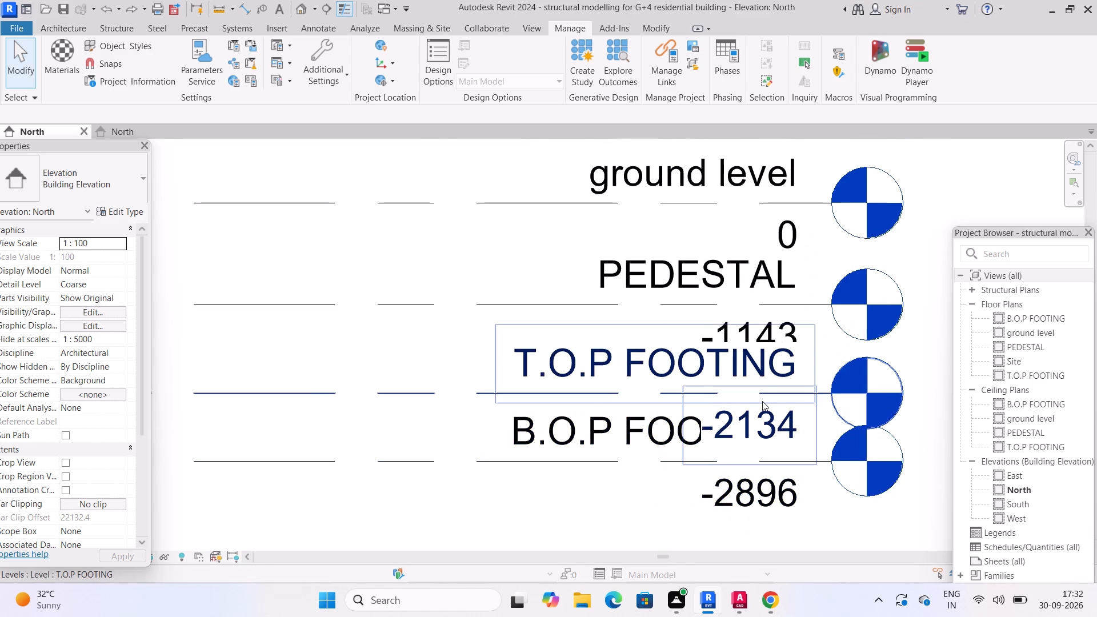
scroll(762, 401, "up", 2)
scroll(634, 392, "up", 1)
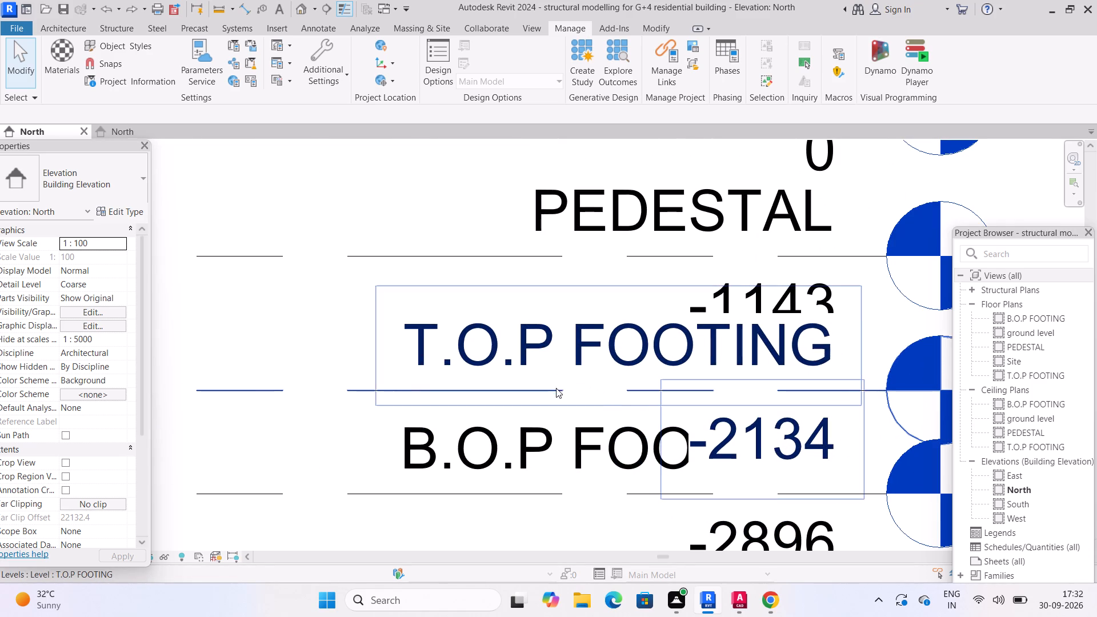
left_click(556, 388)
middle_click_drag(576, 400, 479, 365)
scroll(576, 400, "down", 2)
left_click(736, 385)
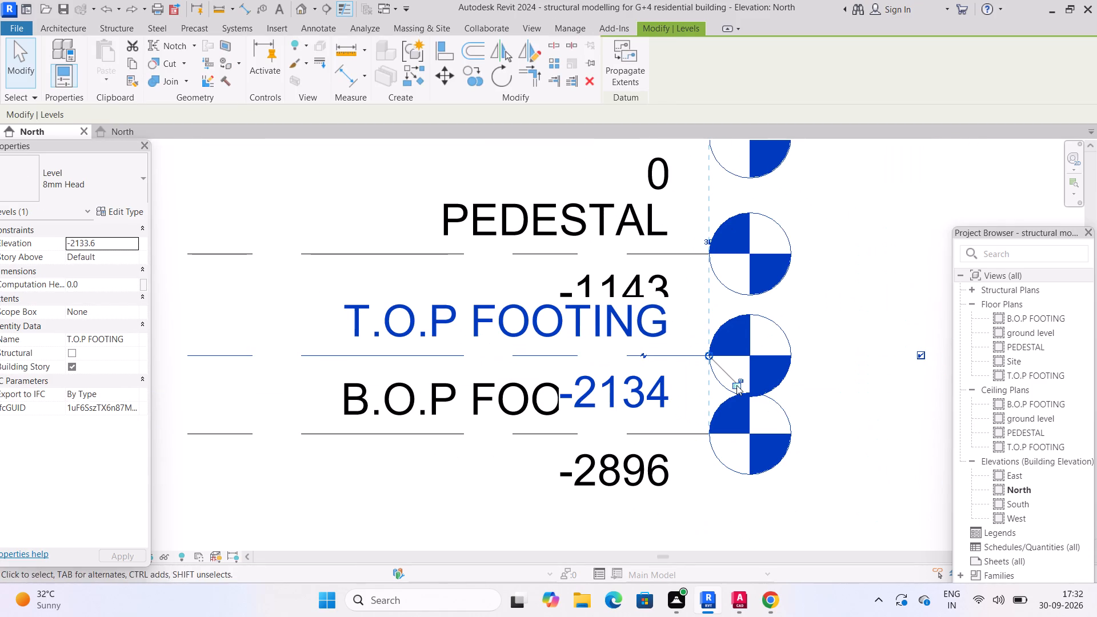
left_click_drag(706, 355, 995, 366)
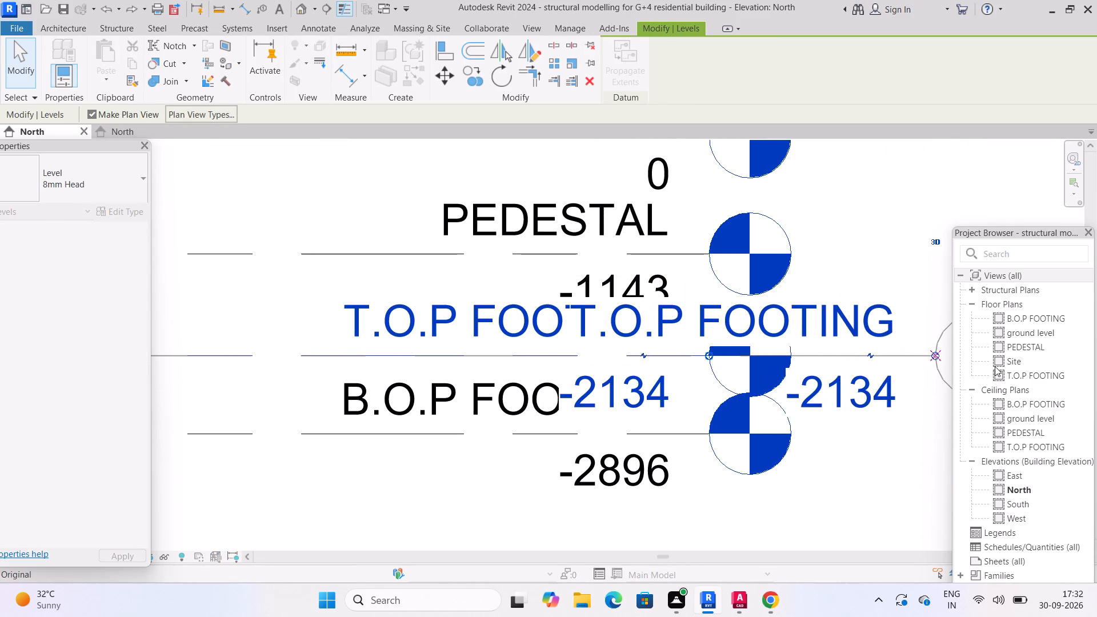
left_click_drag(995, 366, 1056, 366)
middle_click_drag(924, 368, 700, 388)
scroll(918, 371, "down", 1)
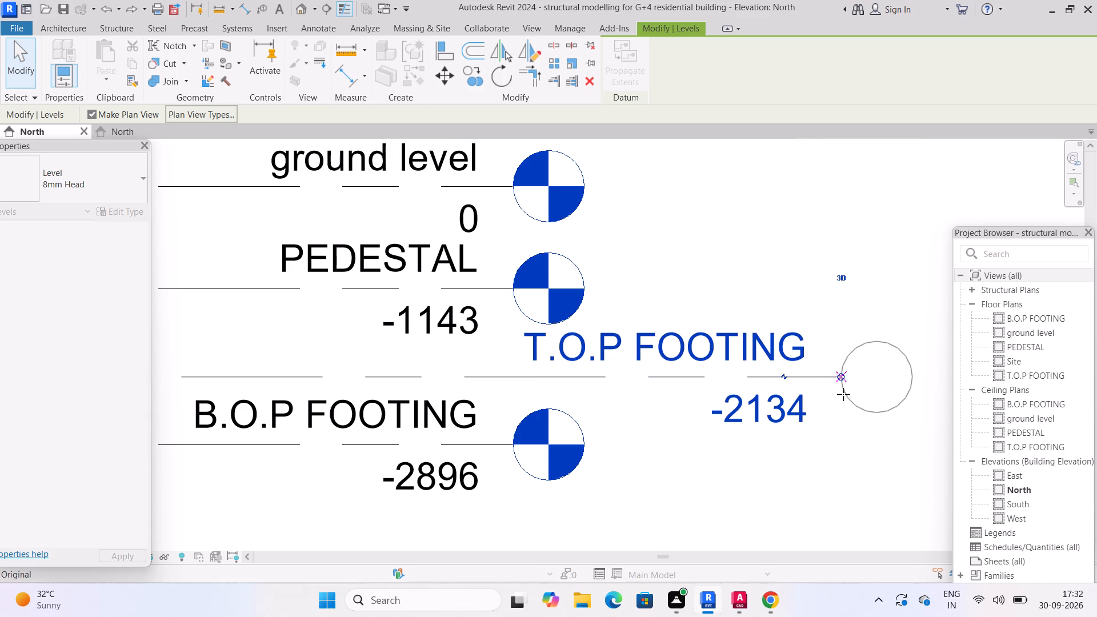
left_click(833, 396)
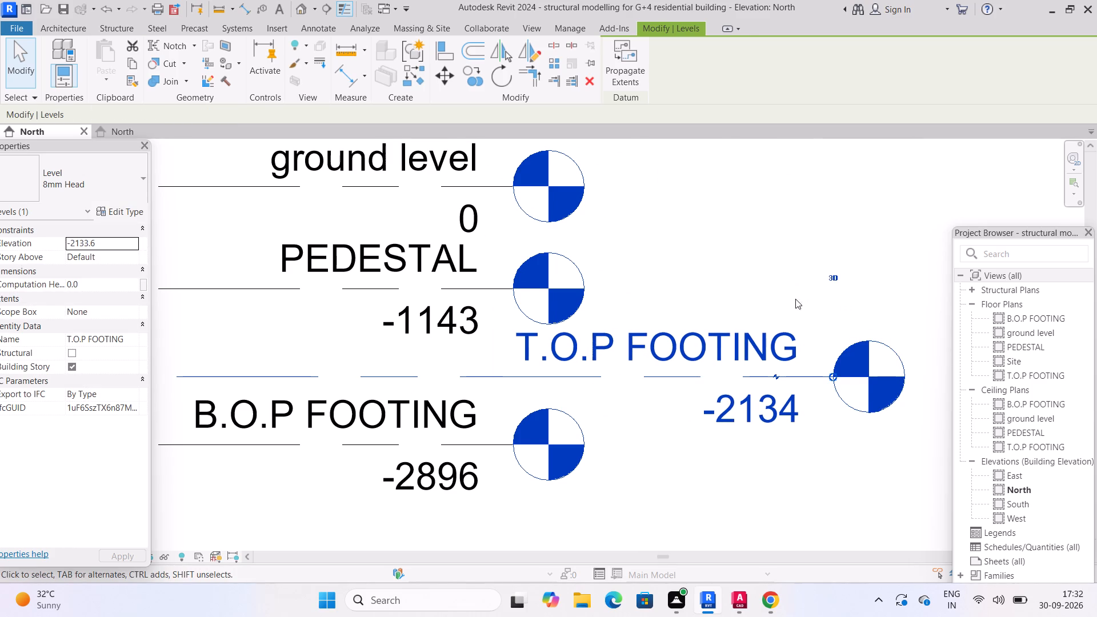
Unlock the ground level's head alignment and extend its head end outward, beyond the PEDESTAL and B.O.P FOOTING heads.
scroll(648, 425, "down", 2)
middle_click_drag(648, 435, 649, 444)
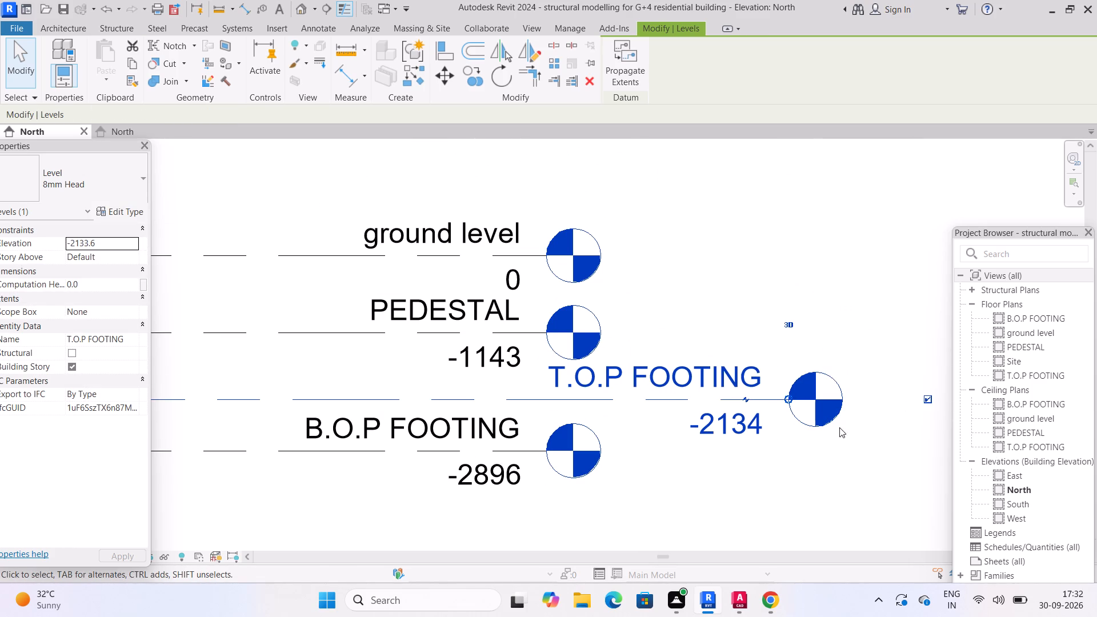
middle_click_drag(754, 461, 773, 508)
scroll(754, 461, "down", 2)
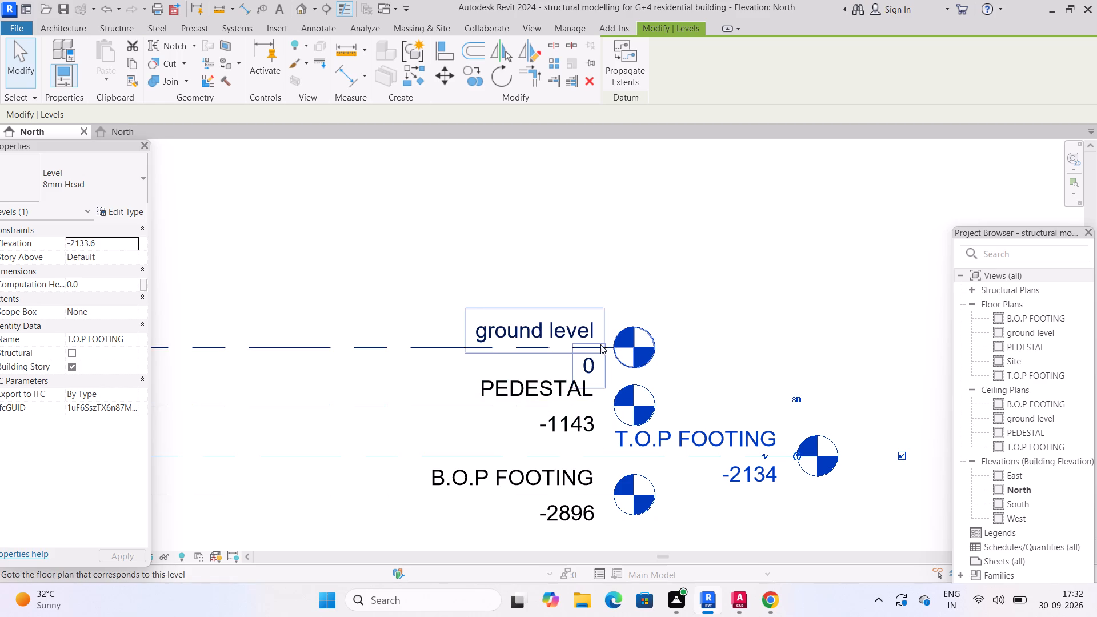
left_click(453, 348)
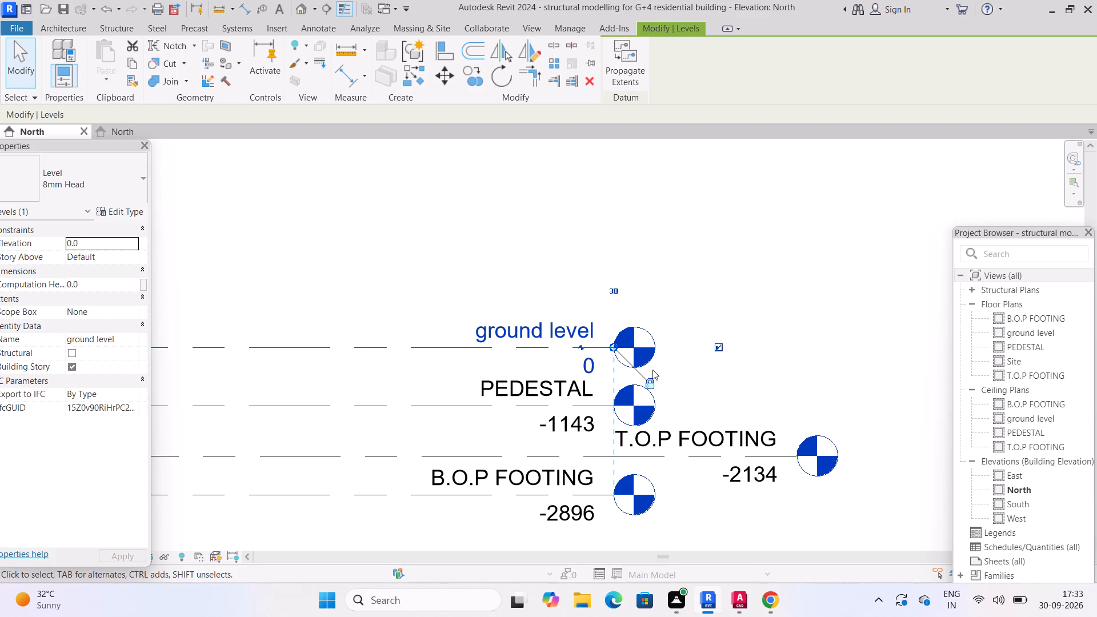
left_click(719, 346)
left_click(719, 346)
left_click(650, 384)
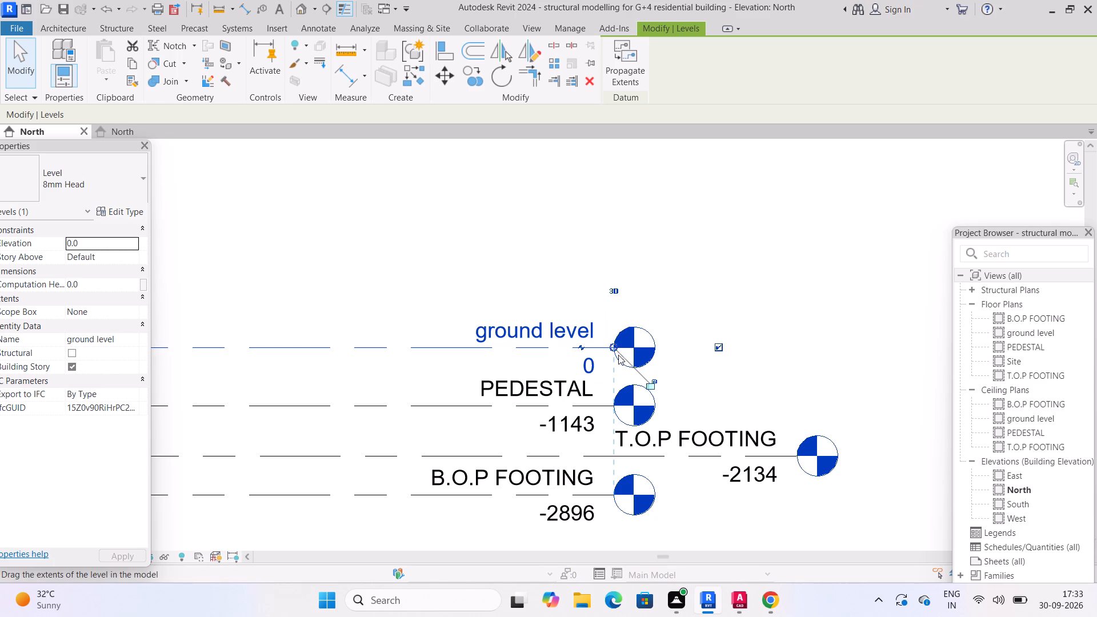
left_click_drag(614, 350, 755, 347)
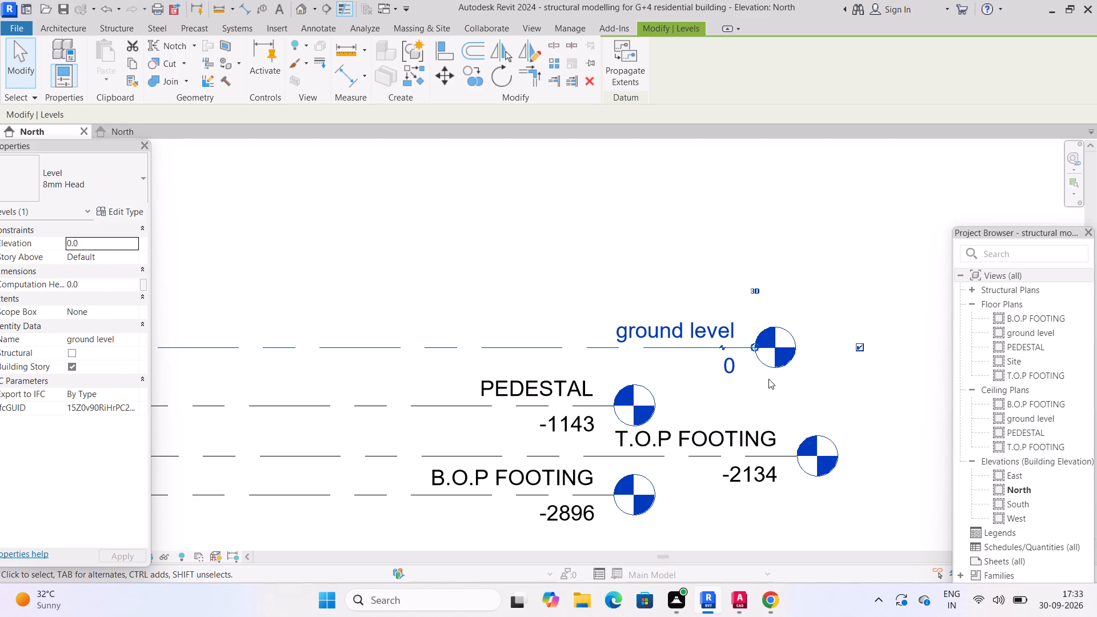
scroll(745, 374, "down", 5)
middle_click_drag(808, 425, 867, 424)
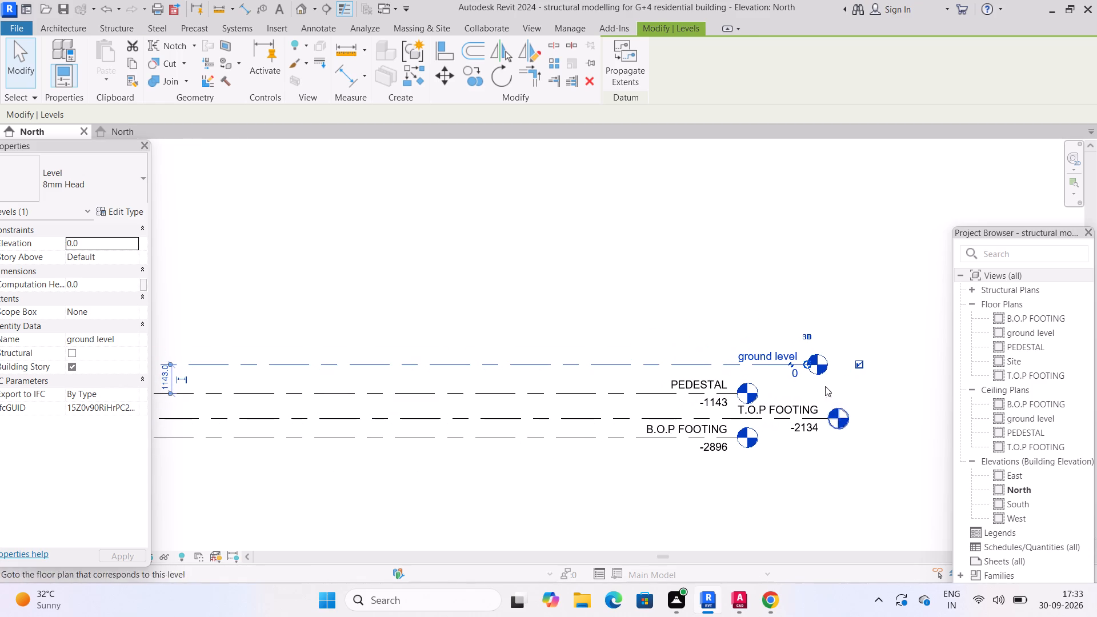
scroll(748, 334, "up", 3)
scroll(753, 340, "down", 3)
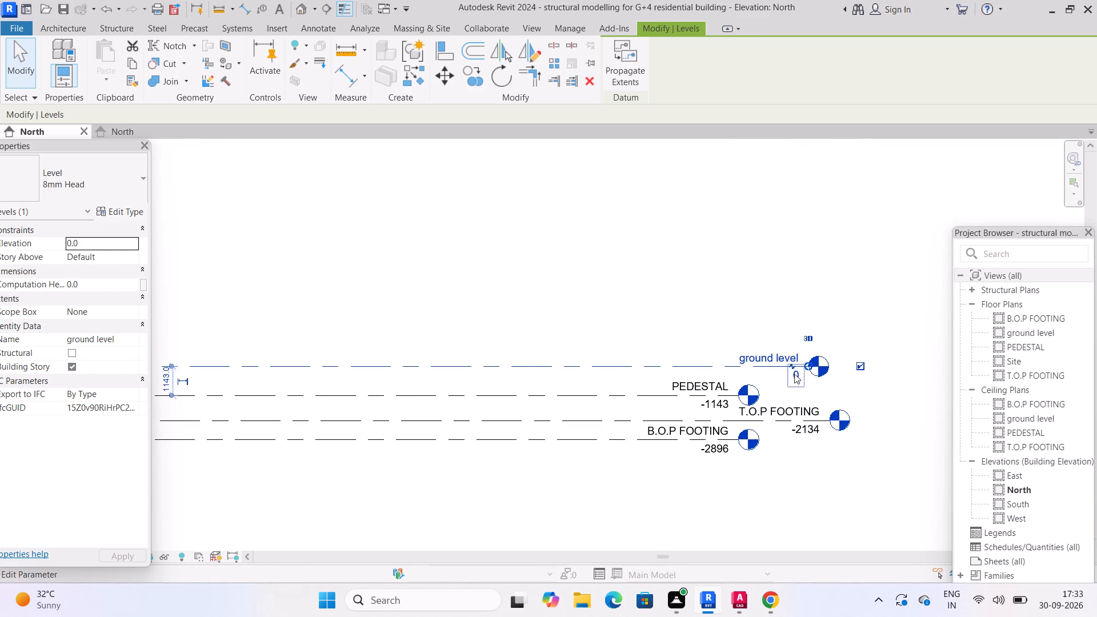
scroll(796, 375, "up", 2)
scroll(778, 351, "down", 3)
left_click(629, 240)
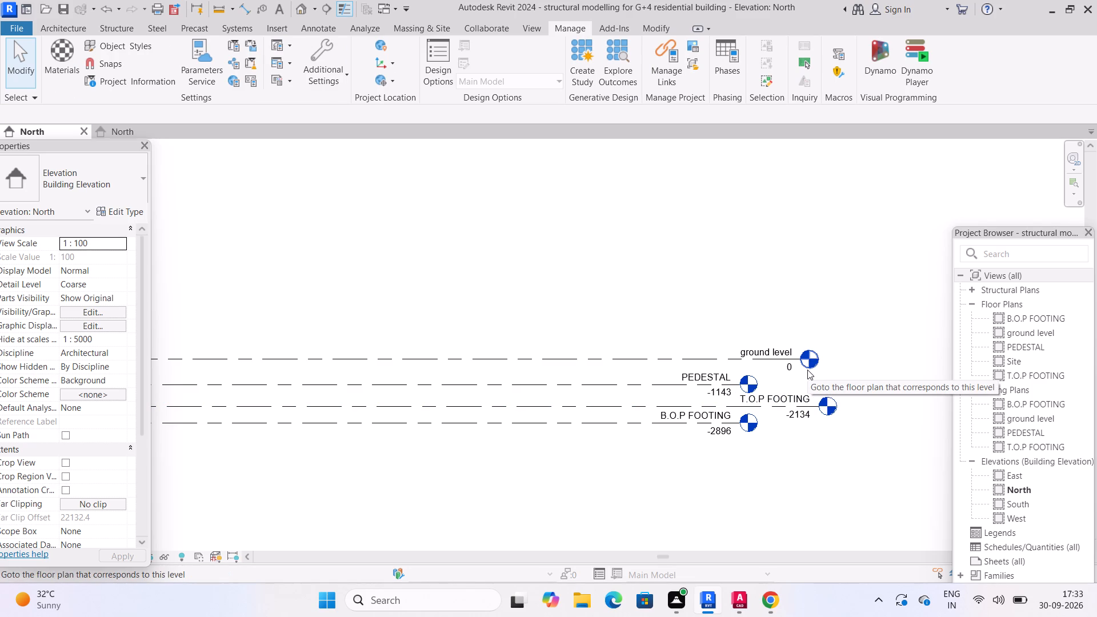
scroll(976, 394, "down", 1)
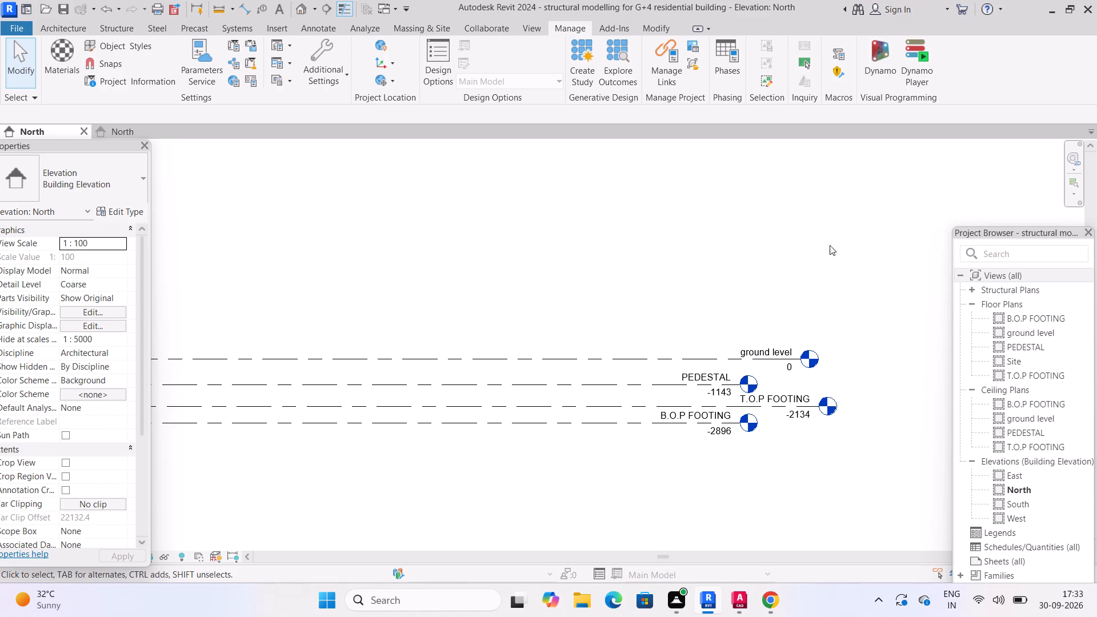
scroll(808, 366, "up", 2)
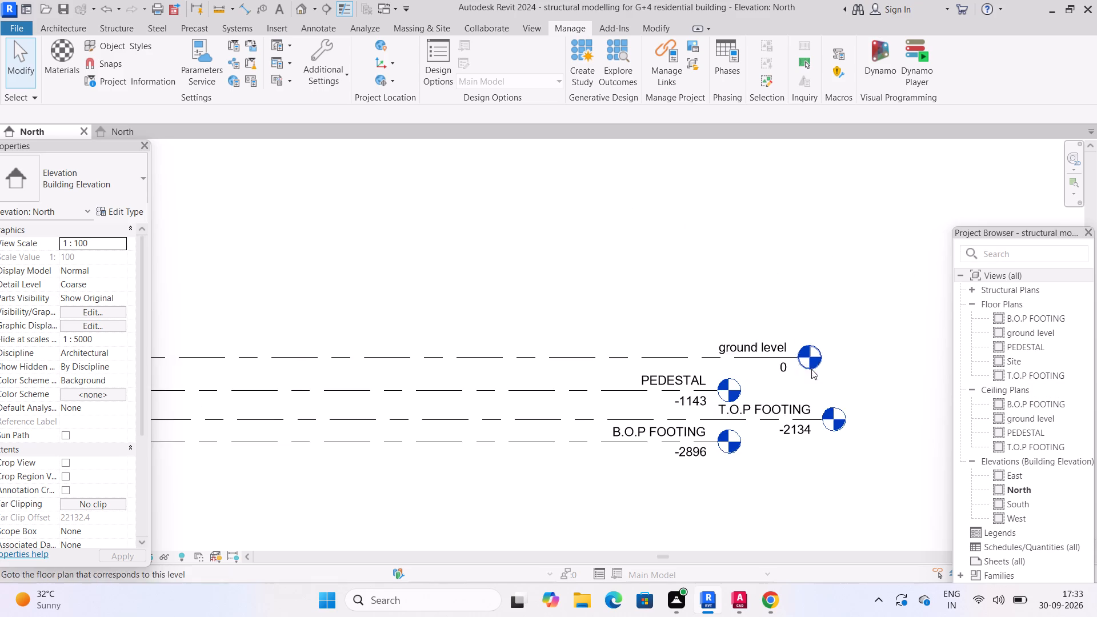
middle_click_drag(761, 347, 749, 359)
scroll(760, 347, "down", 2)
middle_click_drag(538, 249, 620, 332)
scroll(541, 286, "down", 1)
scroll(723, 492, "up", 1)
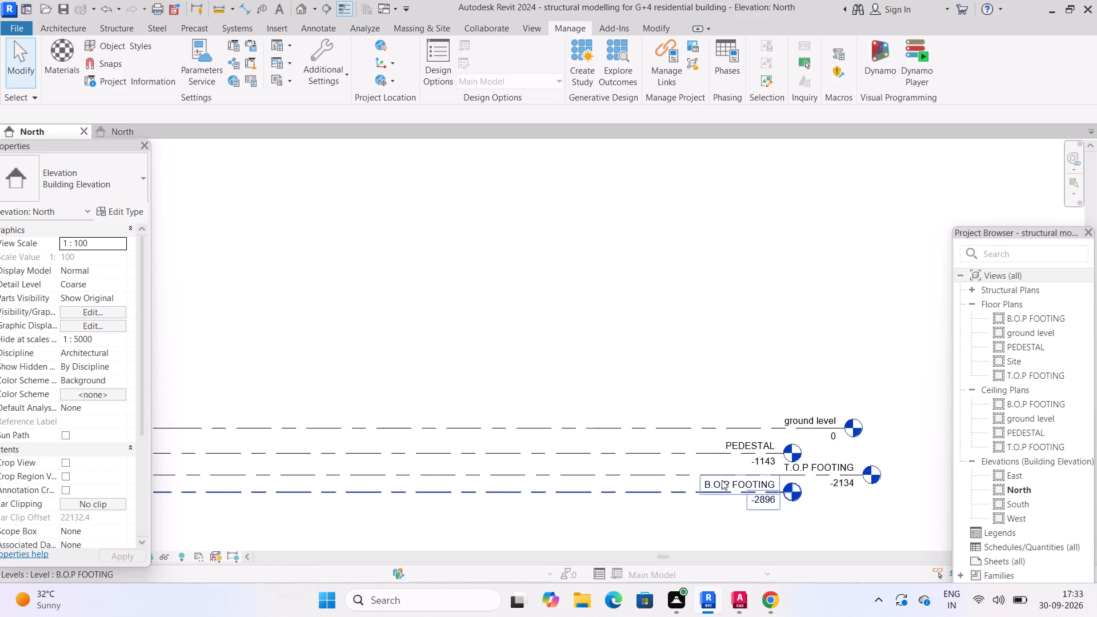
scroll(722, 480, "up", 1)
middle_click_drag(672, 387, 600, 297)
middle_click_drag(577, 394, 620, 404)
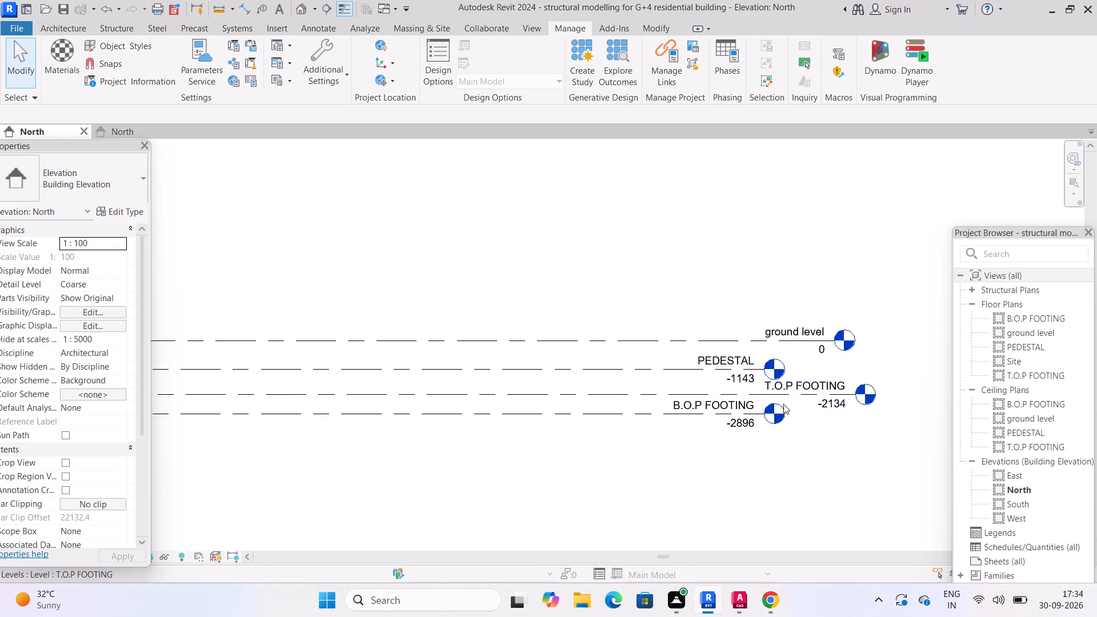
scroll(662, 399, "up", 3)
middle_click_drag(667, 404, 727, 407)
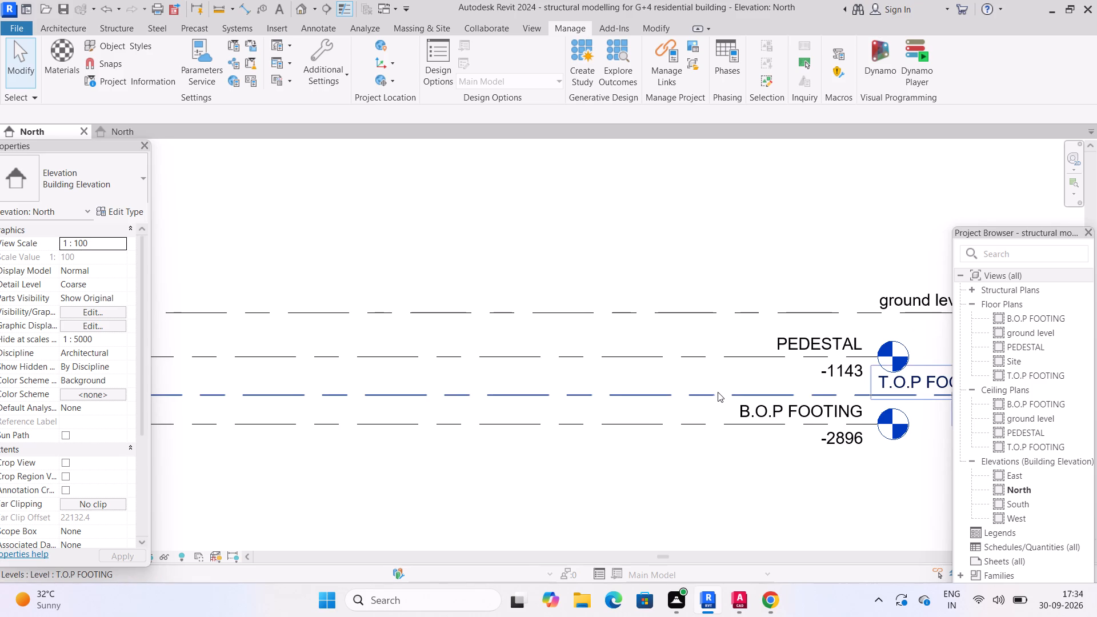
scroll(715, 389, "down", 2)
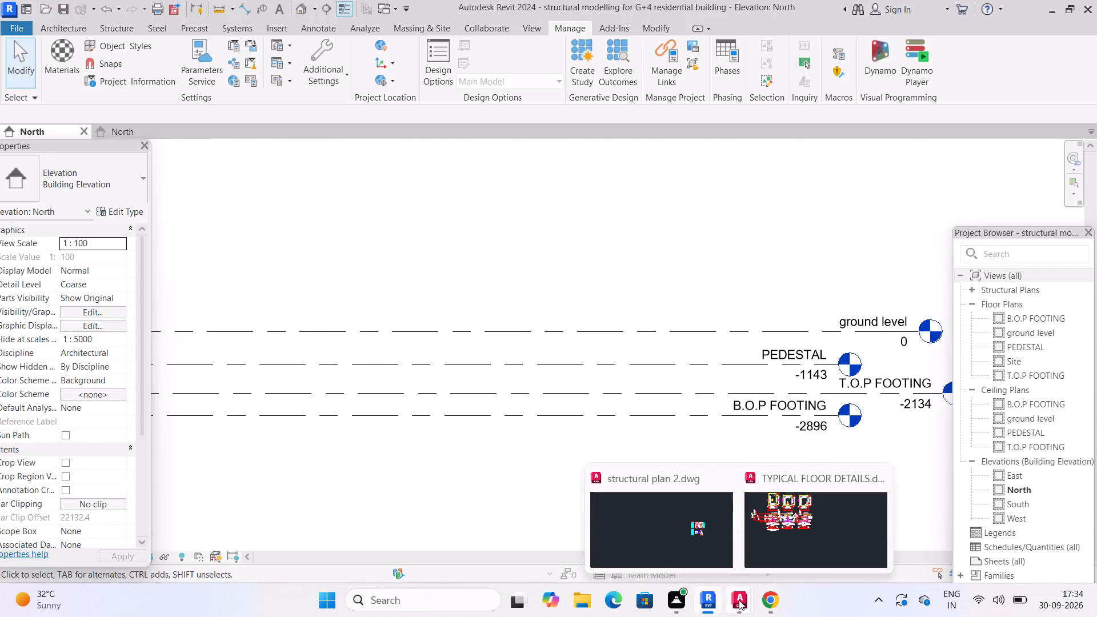
Switch to the TYPICAL FLOOR DETAILS drawing in AutoCAD and examine the isolated footing schedule and surrounding details.
left_click(784, 534)
scroll(537, 374, "up", 2)
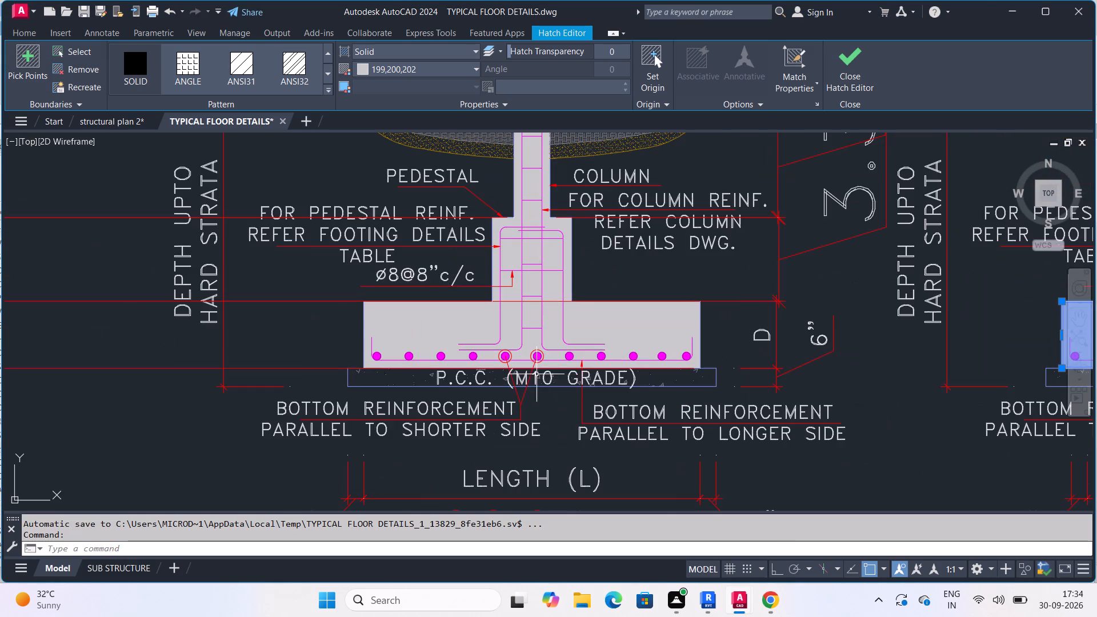
scroll(576, 374, "down", 2)
scroll(622, 351, "down", 3)
scroll(655, 292, "down", 3)
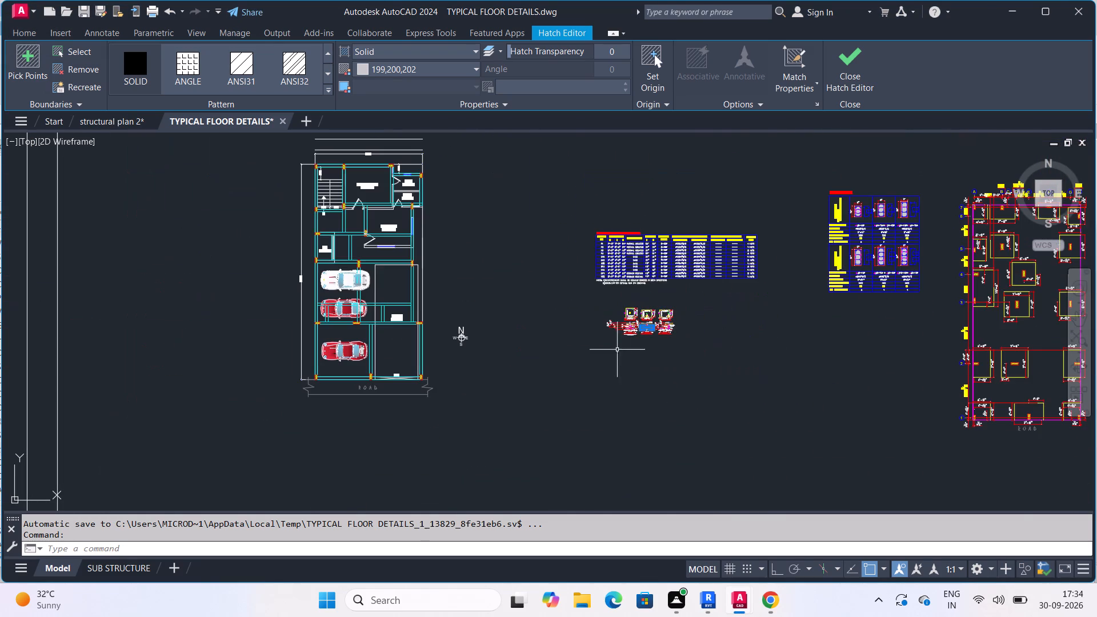
scroll(630, 281, "up", 3)
middle_click_drag(628, 257, 615, 333)
scroll(504, 217, "up", 2)
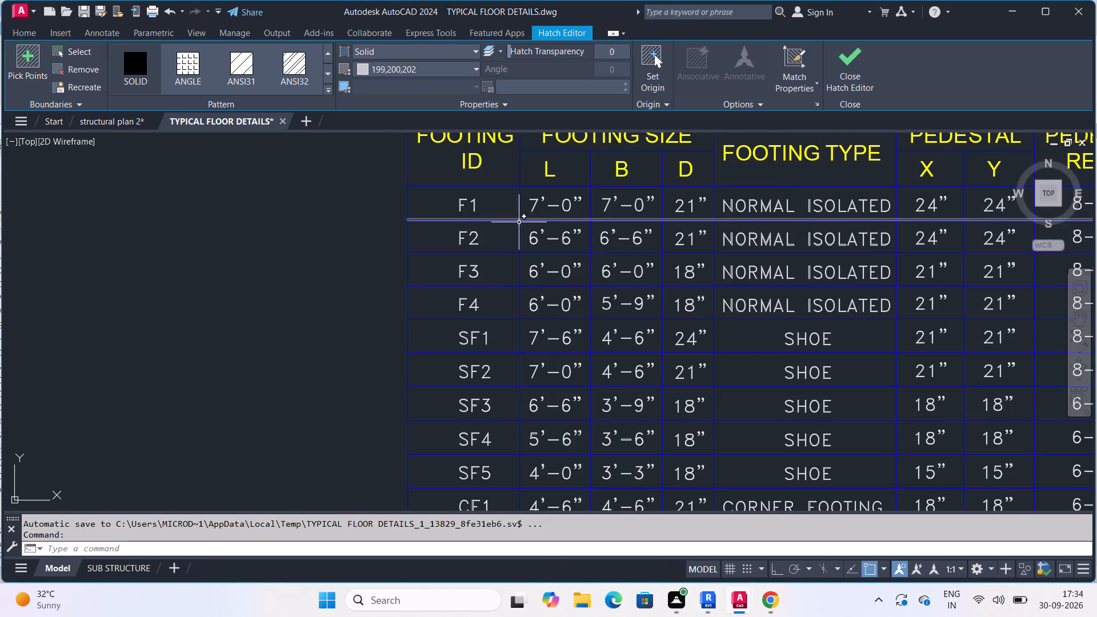
scroll(627, 254, "down", 1)
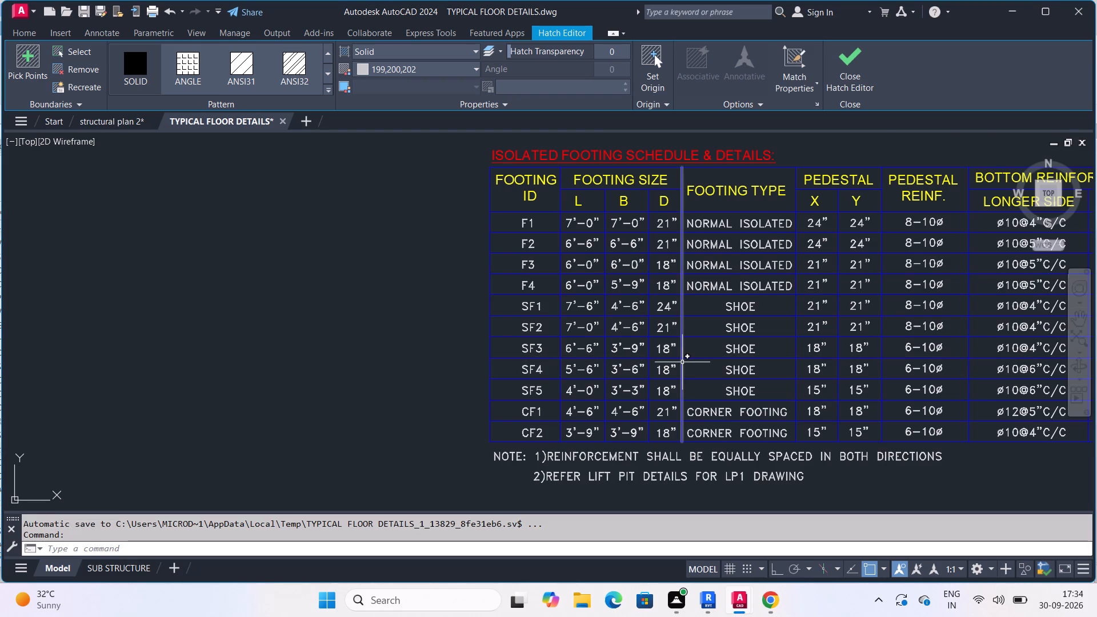
scroll(605, 294, "down", 3)
middle_click_drag(593, 285, 502, 220)
middle_click_drag(764, 349, 727, 373)
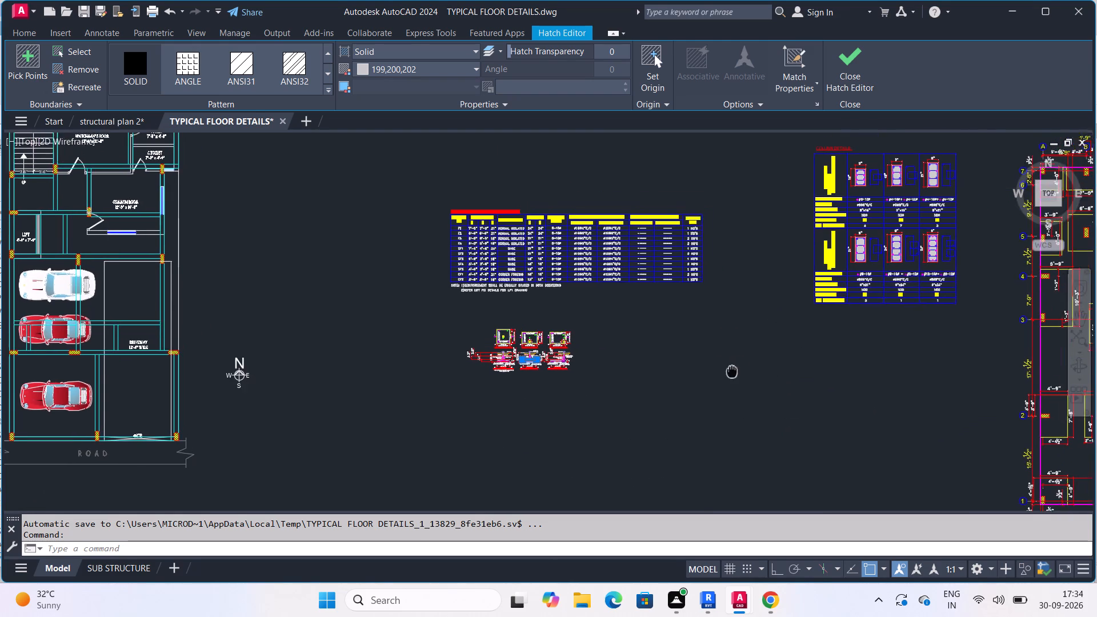
middle_click_drag(727, 373, 718, 378)
middle_click_drag(770, 354, 719, 397)
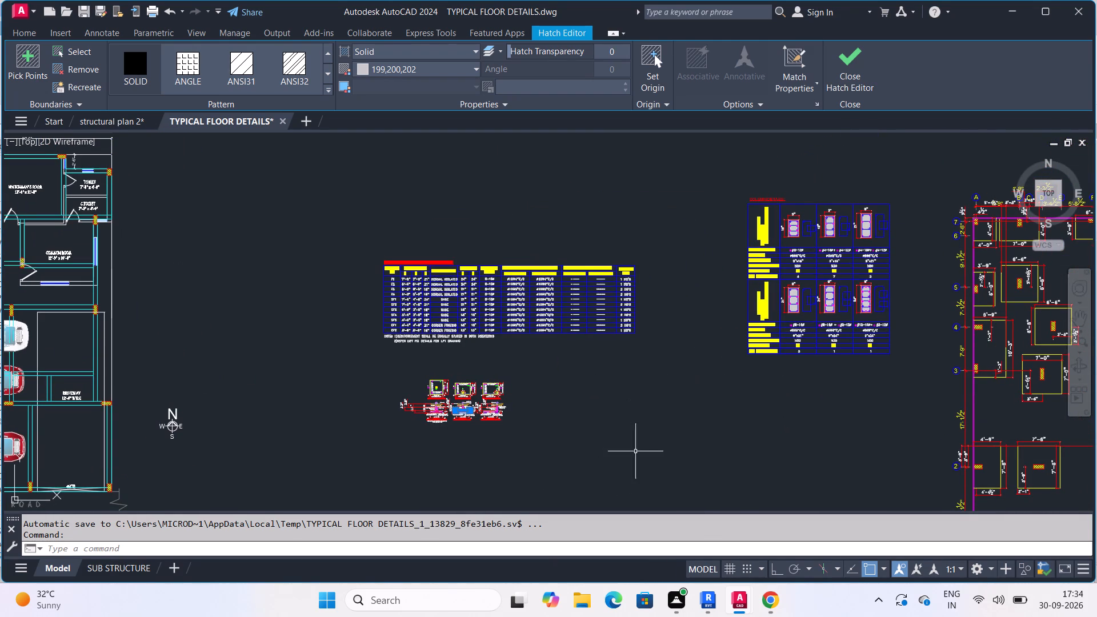
scroll(715, 392, "down", 1)
middle_click_drag(715, 392, 718, 424)
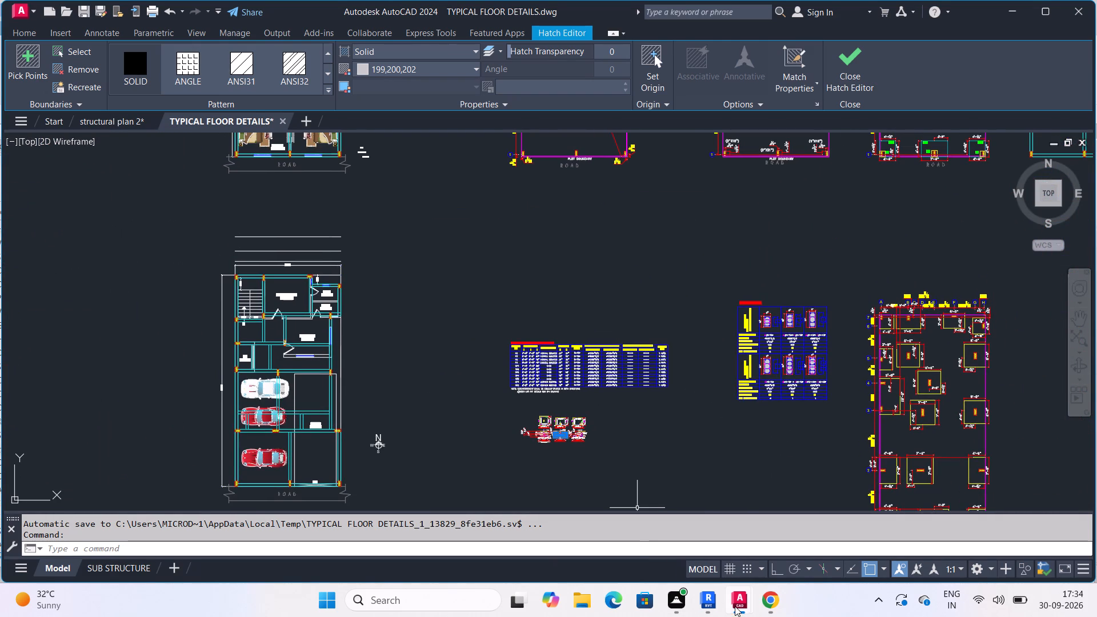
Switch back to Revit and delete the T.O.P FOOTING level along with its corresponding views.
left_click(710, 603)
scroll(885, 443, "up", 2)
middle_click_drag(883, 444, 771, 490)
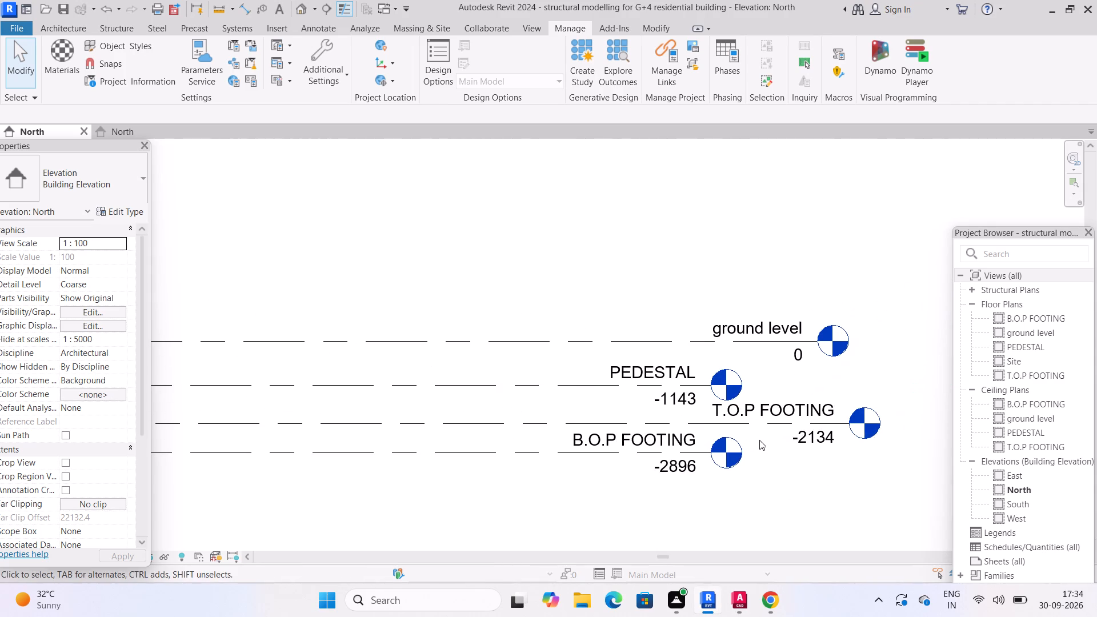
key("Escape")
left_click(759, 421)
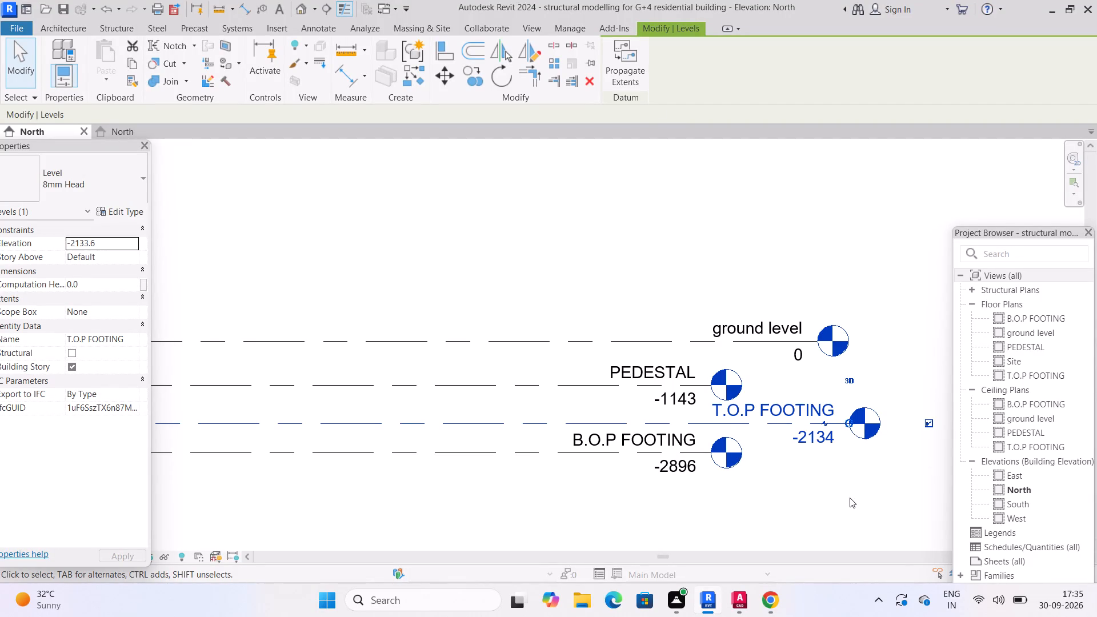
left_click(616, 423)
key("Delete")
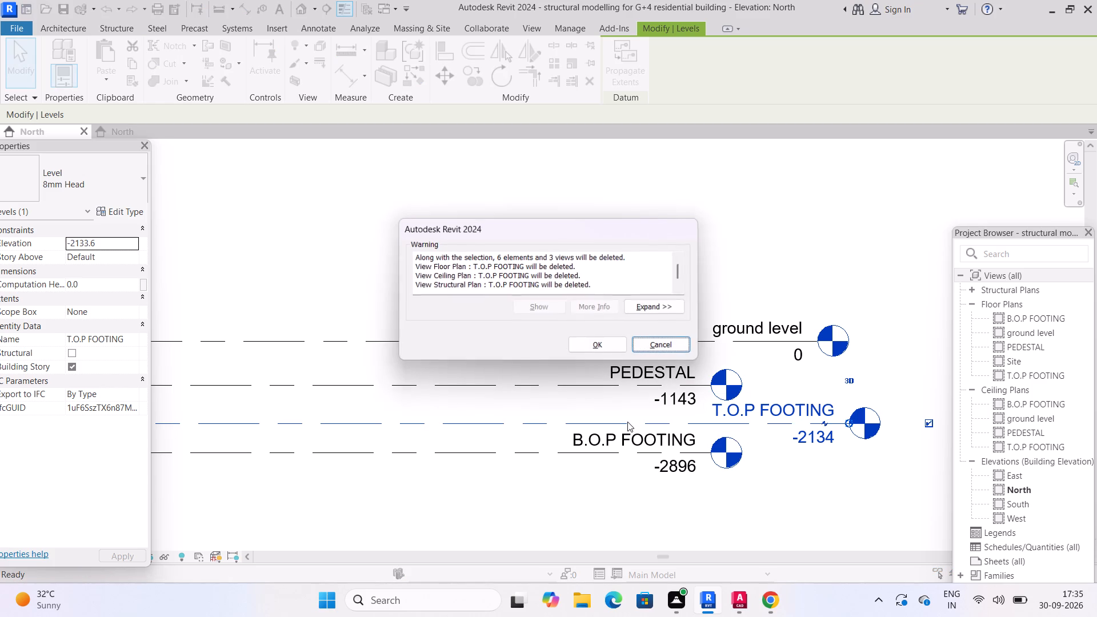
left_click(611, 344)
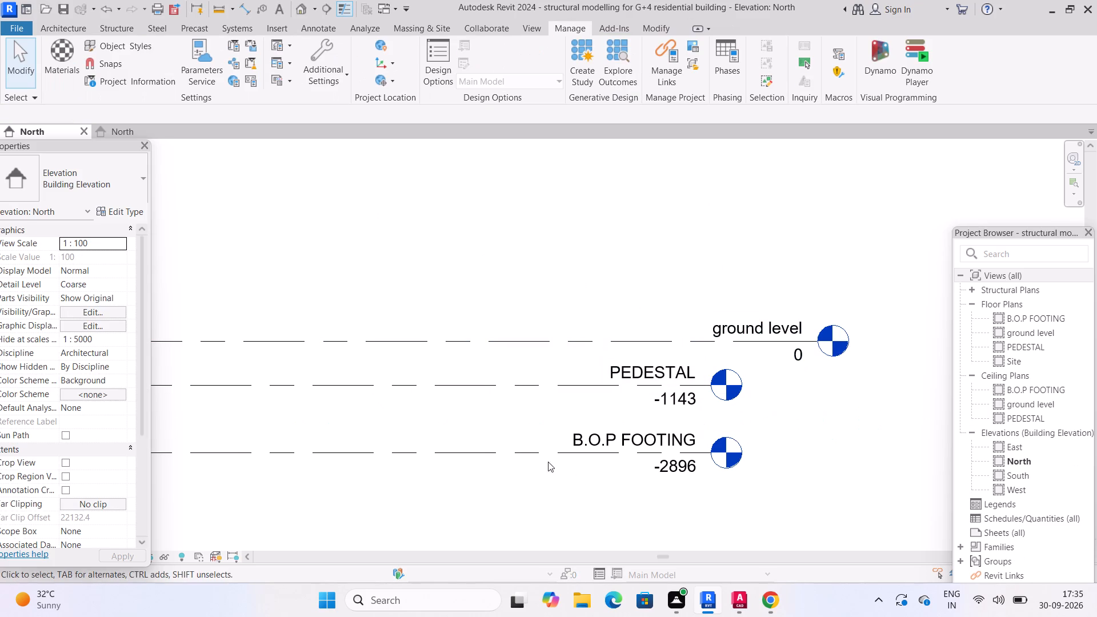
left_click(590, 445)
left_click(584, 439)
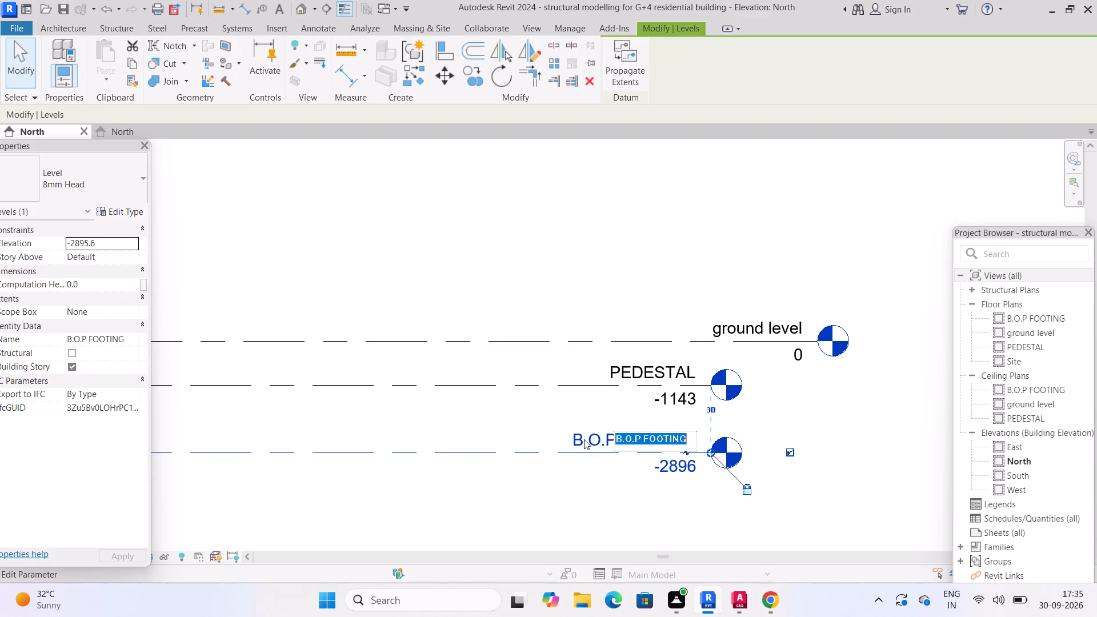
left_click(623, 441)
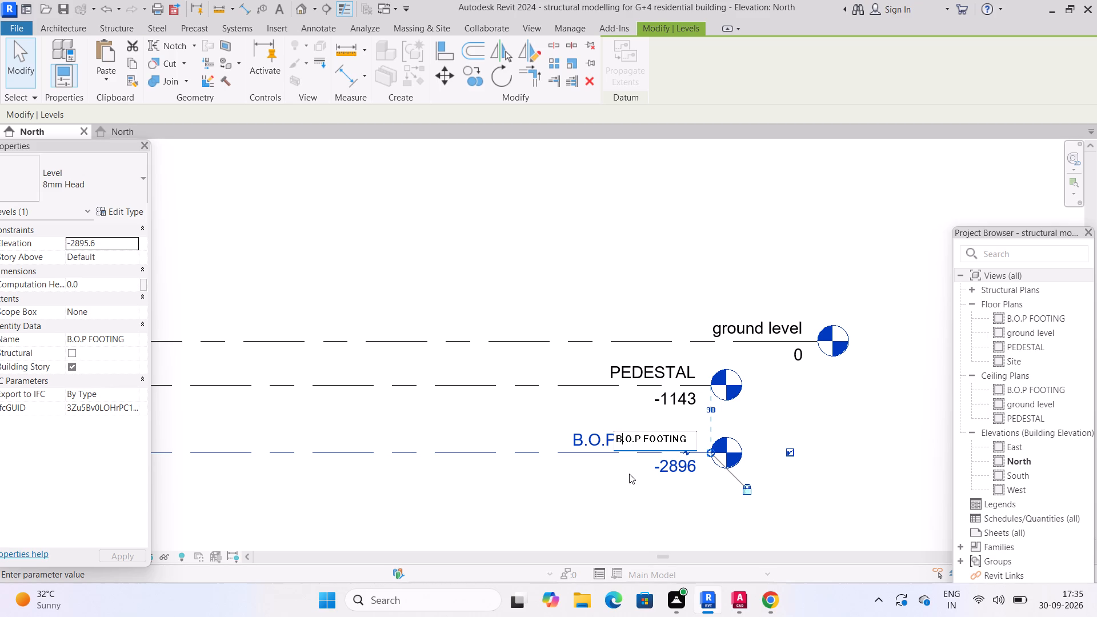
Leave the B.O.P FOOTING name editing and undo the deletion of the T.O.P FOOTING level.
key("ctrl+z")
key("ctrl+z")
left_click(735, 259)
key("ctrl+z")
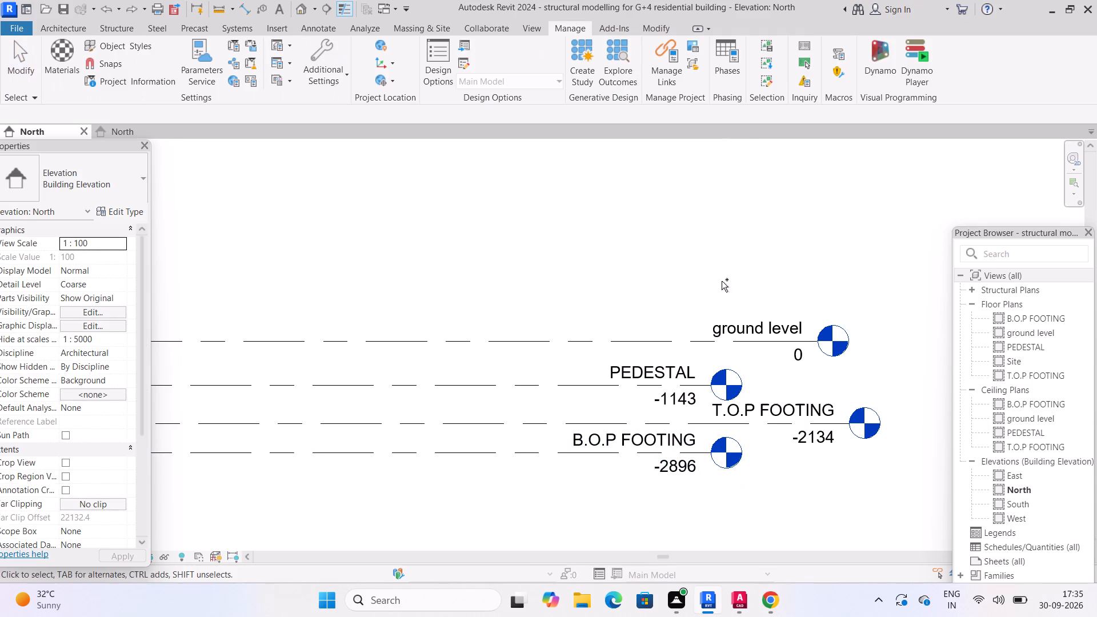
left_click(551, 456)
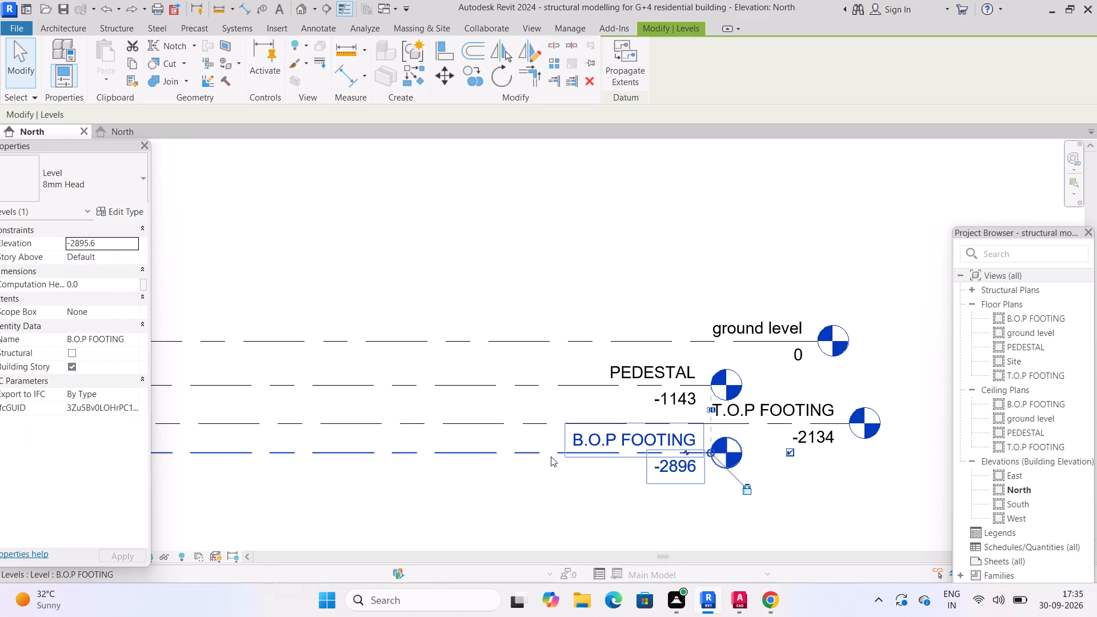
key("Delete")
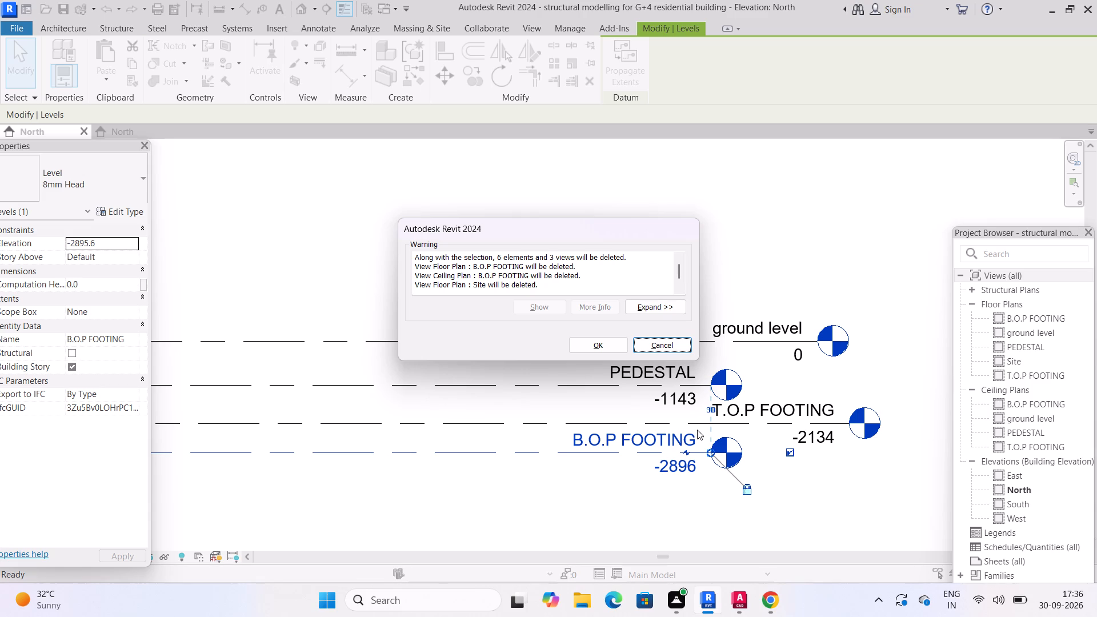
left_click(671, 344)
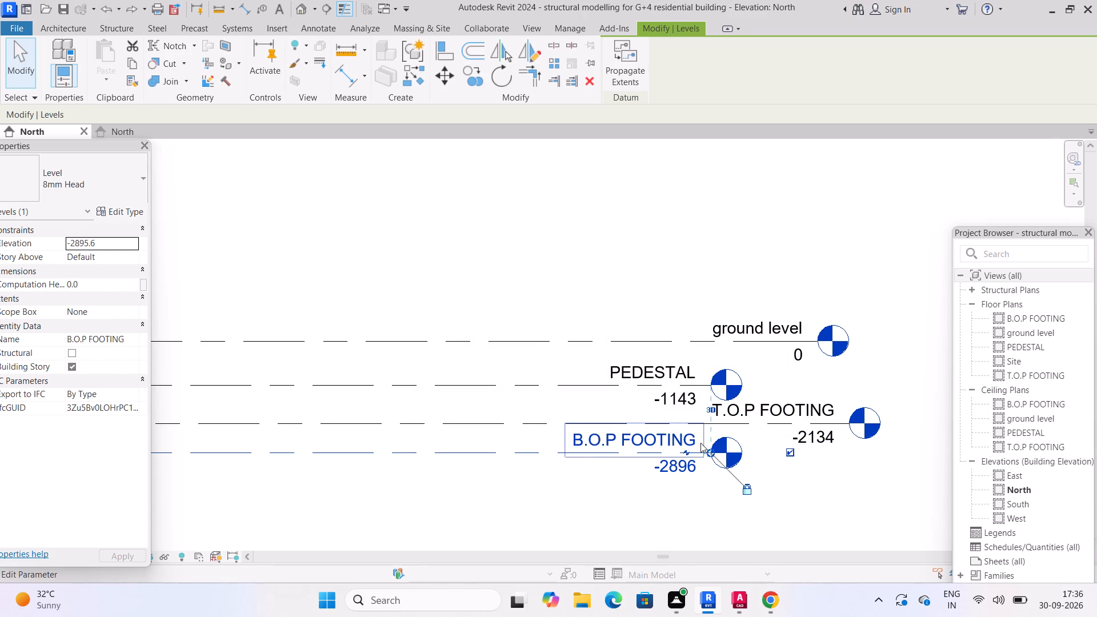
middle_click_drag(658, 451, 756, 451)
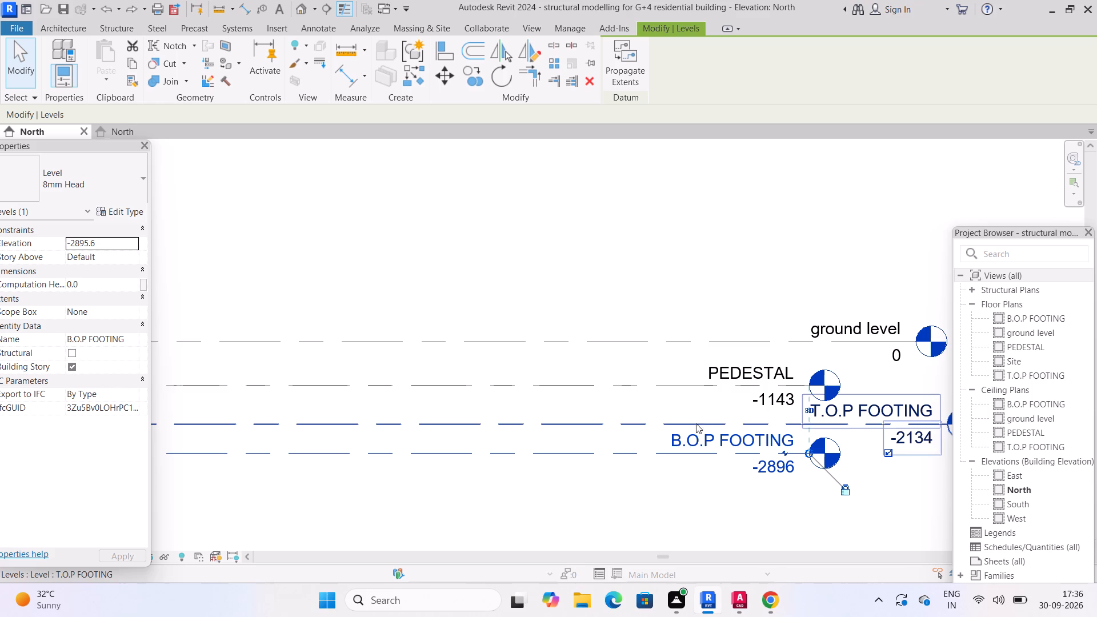
Switch to the TYPICAL FLOOR DETAILS drawing in AutoCAD and look over the footing details and the column schedule.
scroll(661, 432, "down", 2)
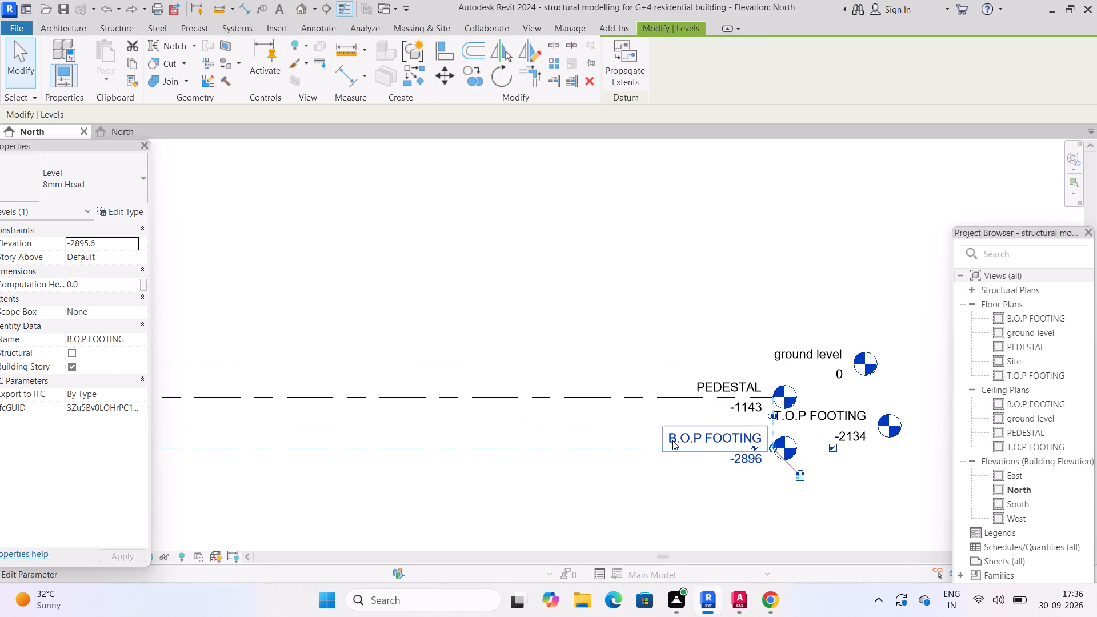
scroll(672, 440, "down", 3)
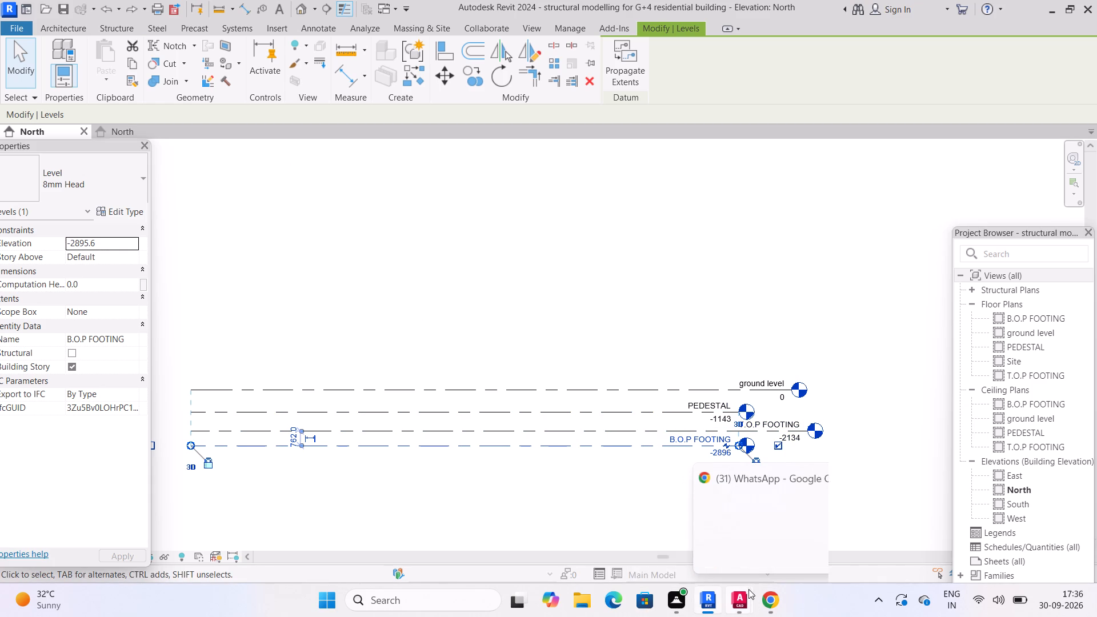
left_click(763, 547)
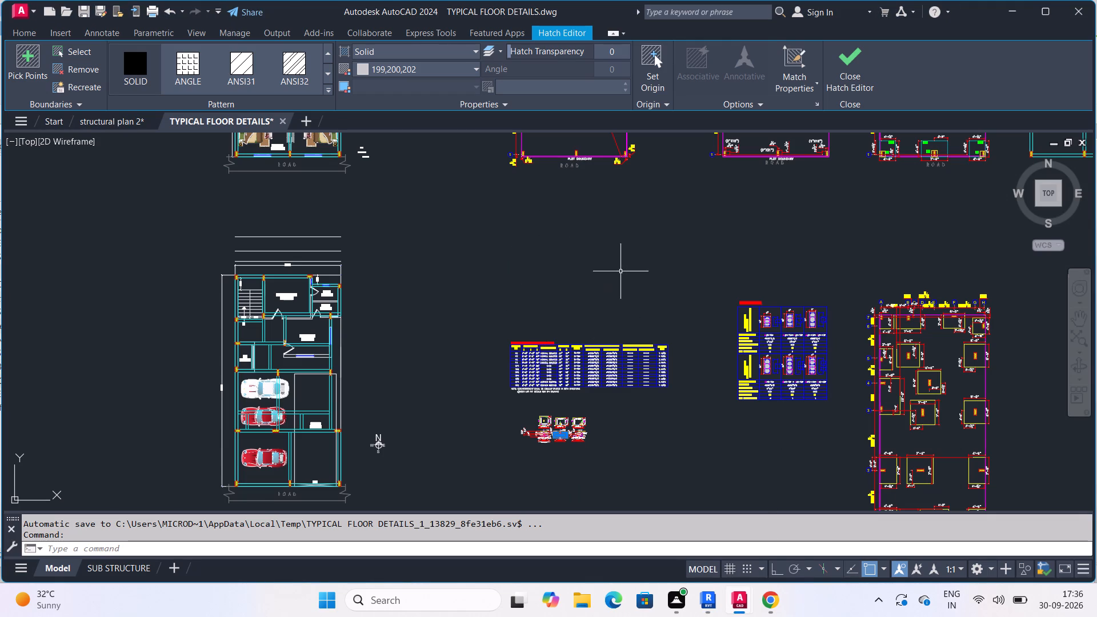
scroll(627, 265, "up", 1)
middle_click_drag(622, 266, 600, 417)
scroll(590, 421, "down", 1)
scroll(639, 339, "down", 2)
scroll(687, 291, "up", 3)
middle_click_drag(695, 372, 579, 275)
scroll(549, 254, "up", 1)
middle_click_drag(579, 275, 530, 242)
scroll(562, 364, "down", 3)
middle_click_drag(570, 470, 567, 351)
scroll(564, 463, "up", 1)
scroll(519, 355, "up", 4)
middle_click_drag(473, 366, 883, 194)
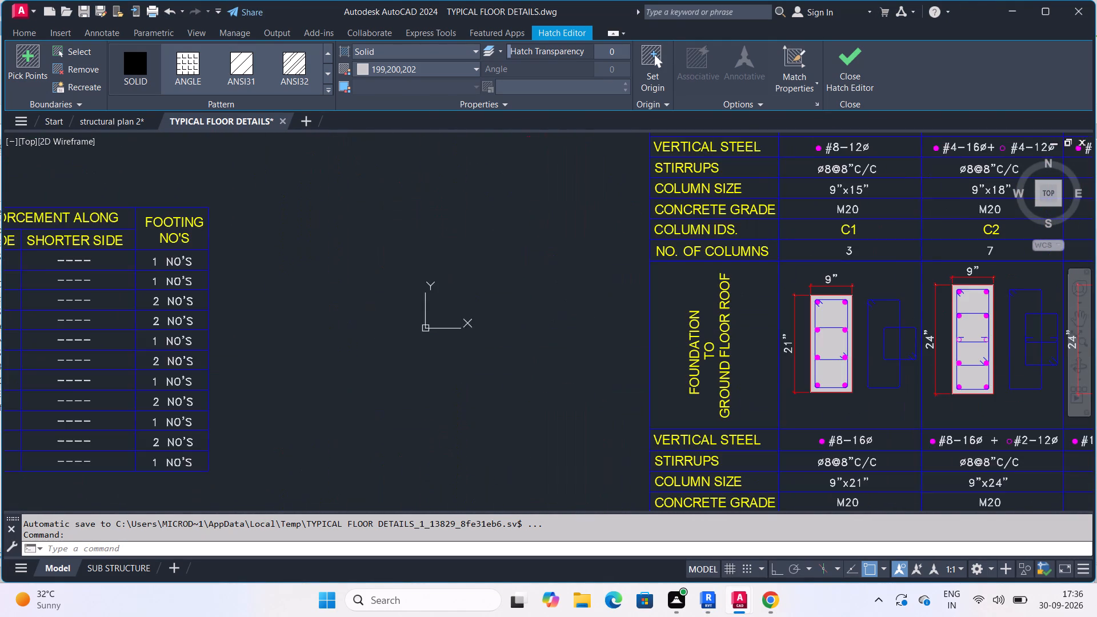
middle_click_drag(589, 259, 1040, 160)
scroll(816, 210, "down", 2)
scroll(660, 227, "up", 1)
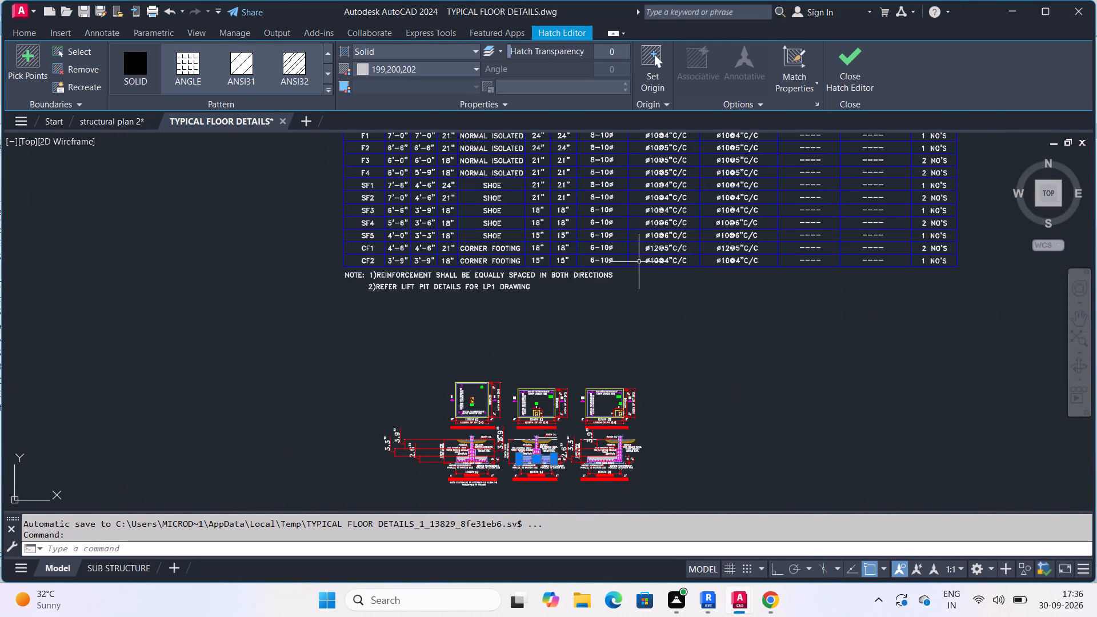
Examine the isolated footing schedule for footing sizes, types, pedestal dimensions and reinforcement, and clear the hatch selection.
middle_click_drag(520, 223, 623, 301)
scroll(668, 263, "up", 1)
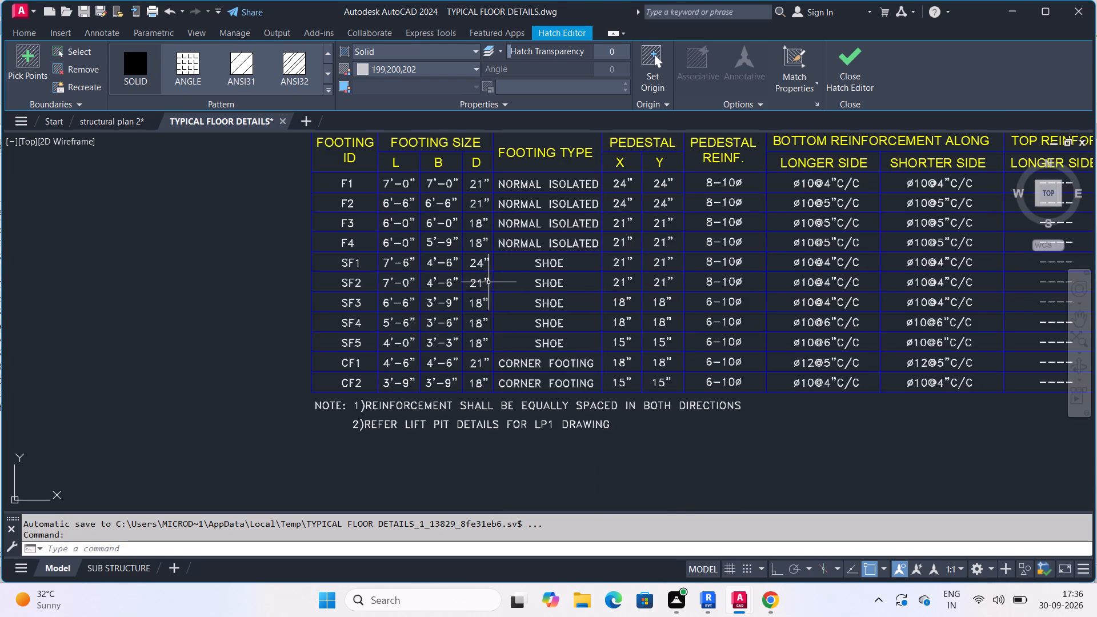
middle_click_drag(487, 293, 502, 343)
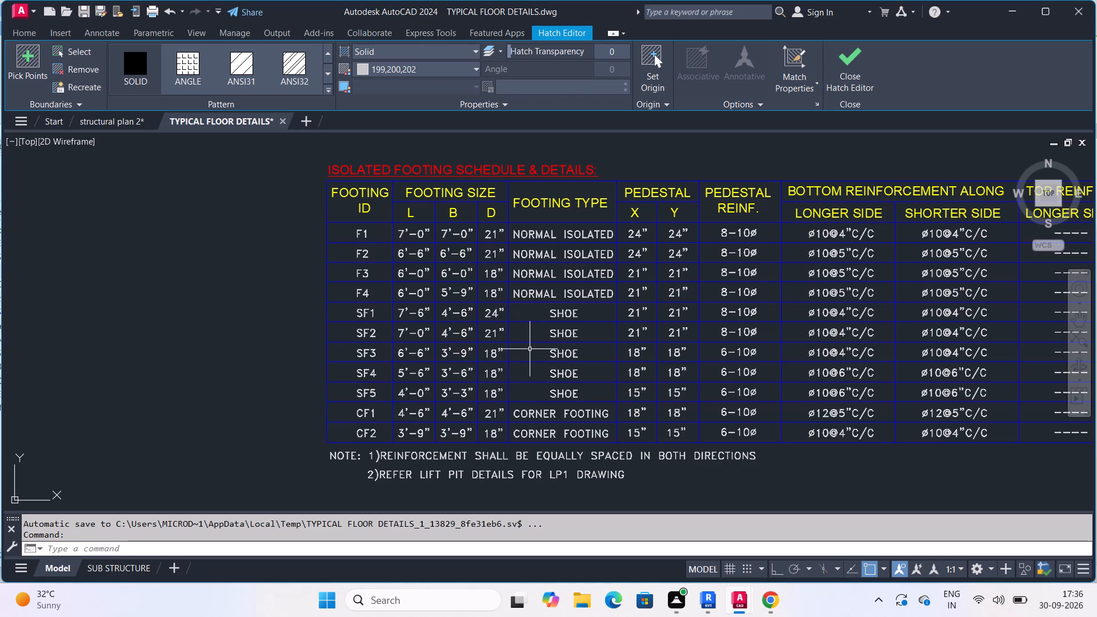
scroll(530, 349, "down", 1)
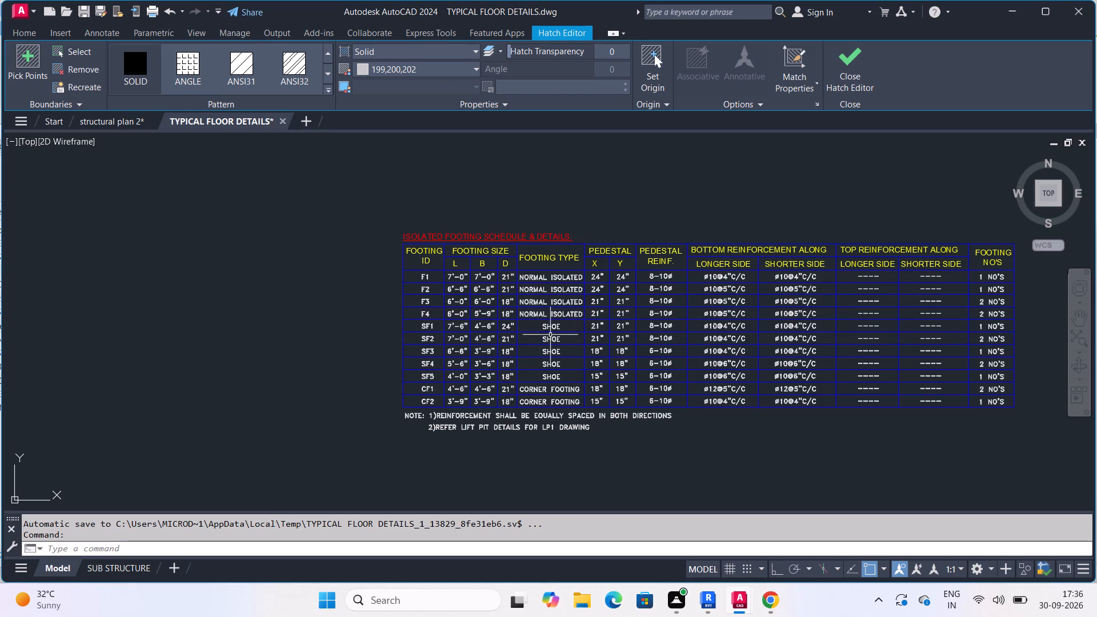
scroll(543, 301, "up", 3)
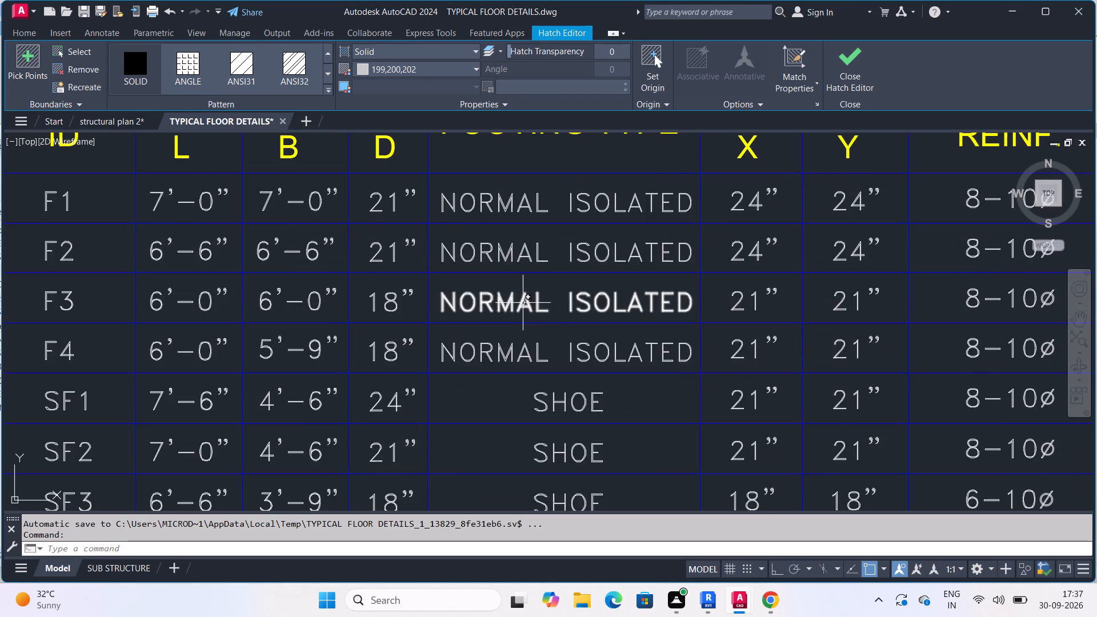
middle_click_drag(523, 303, 614, 281)
scroll(523, 303, "down", 1)
scroll(602, 268, "down", 3)
middle_click_drag(679, 293, 562, 330)
scroll(631, 317, "down", 1)
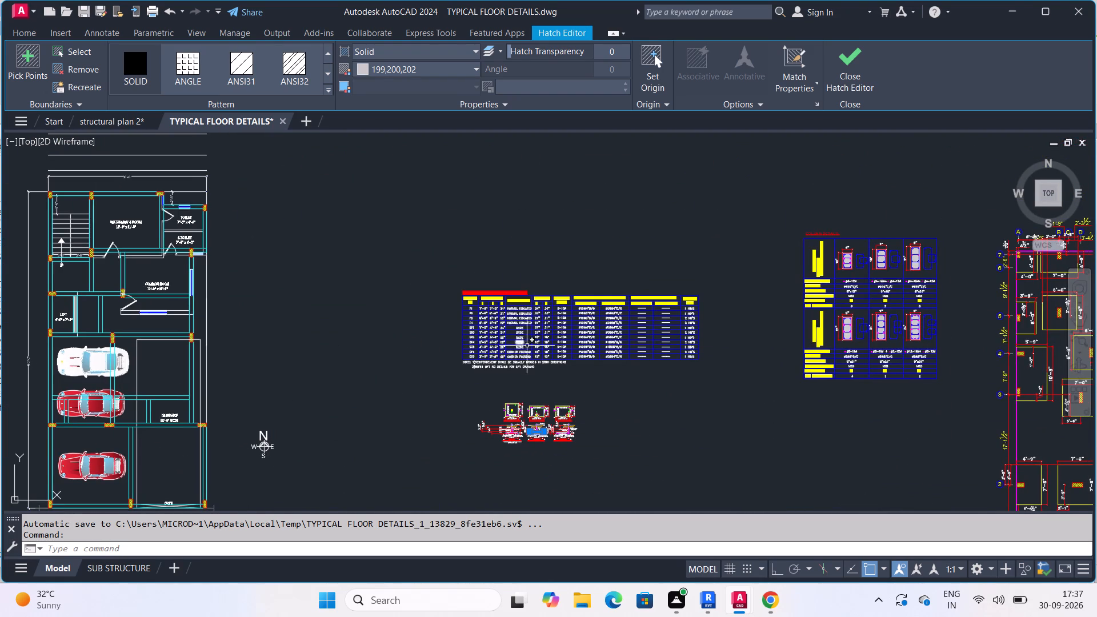
scroll(519, 335, "up", 2)
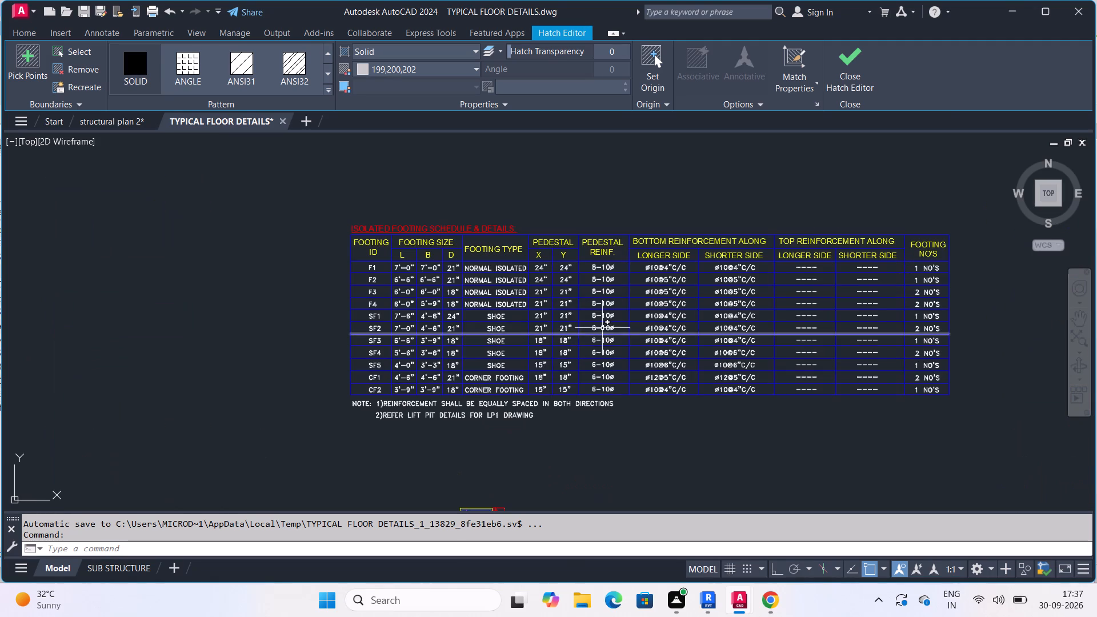
scroll(611, 335, "up", 2)
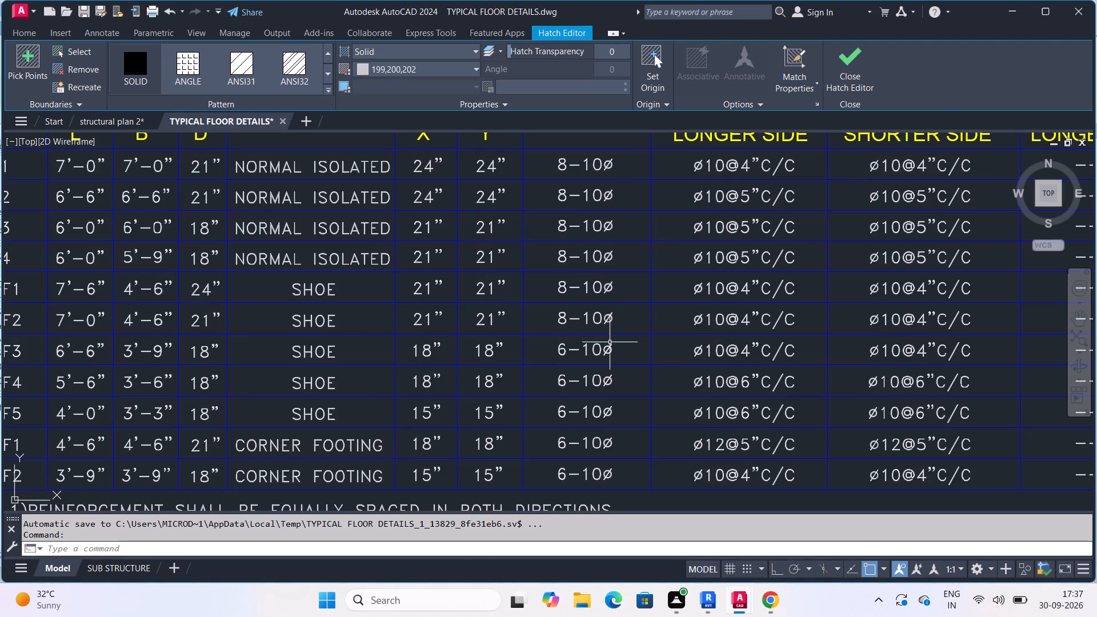
key("Escape")
middle_click_drag(700, 282, 699, 301)
scroll(700, 282, "down", 3)
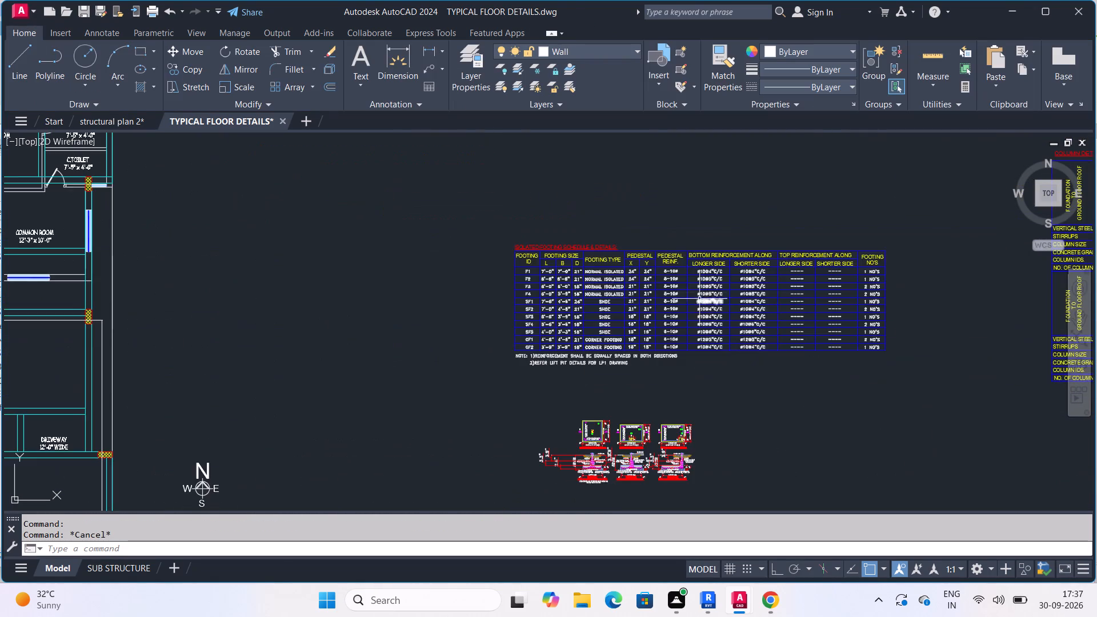
scroll(646, 247, "up", 1)
scroll(732, 297, "up", 1)
middle_click_drag(732, 297, 685, 302)
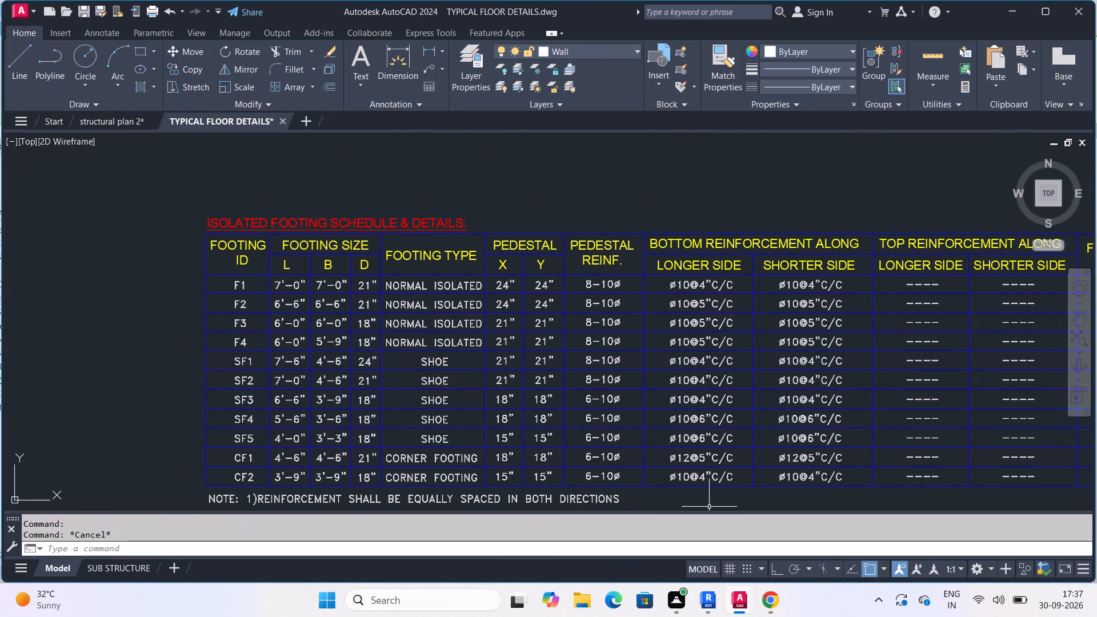
Switch back to Revit and open the B.O.P FOOTING floor plan.
left_click(699, 515)
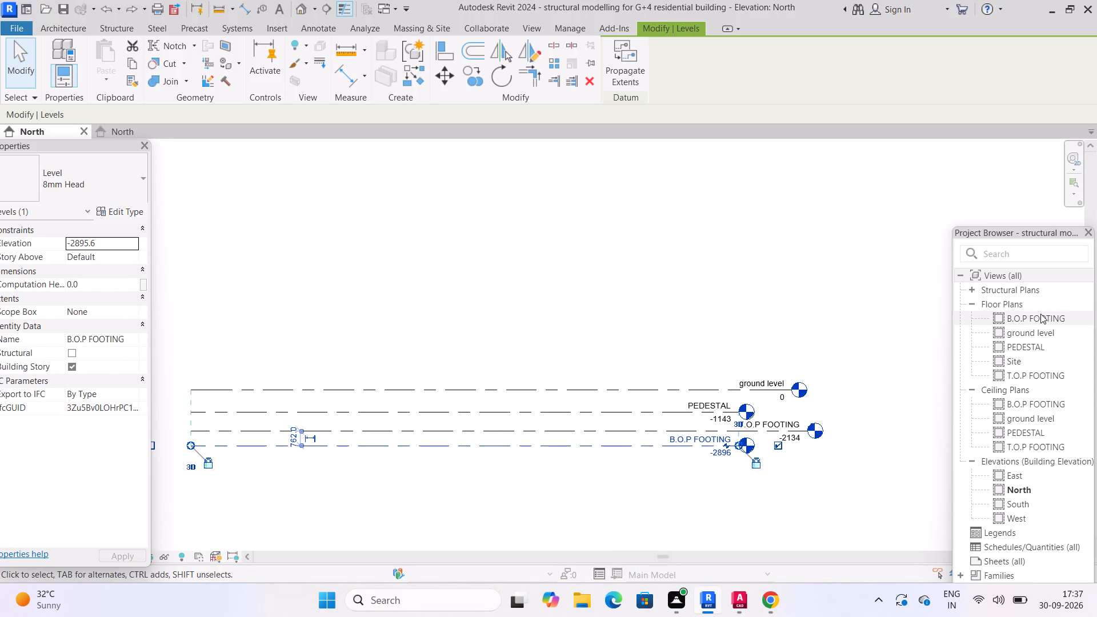
double_click(1021, 319)
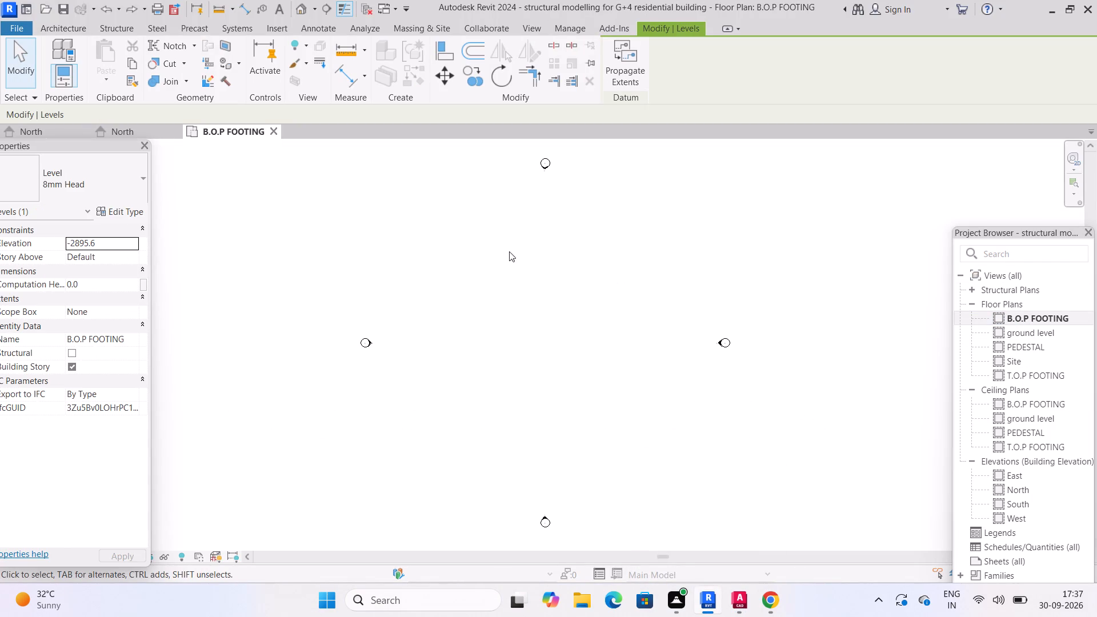
scroll(542, 302, "down", 1)
Start a CAD link in the B.O.P FOOTING plan and choose structural plan 2.dwg from the Desktop.
left_click(58, 27)
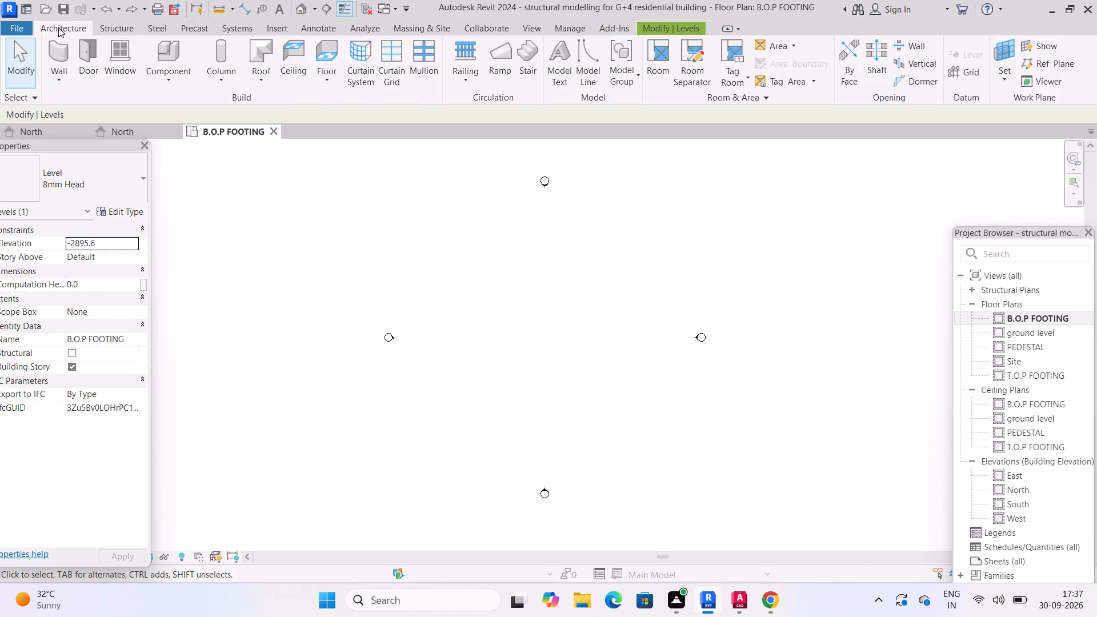
left_click(124, 27)
left_click(114, 26)
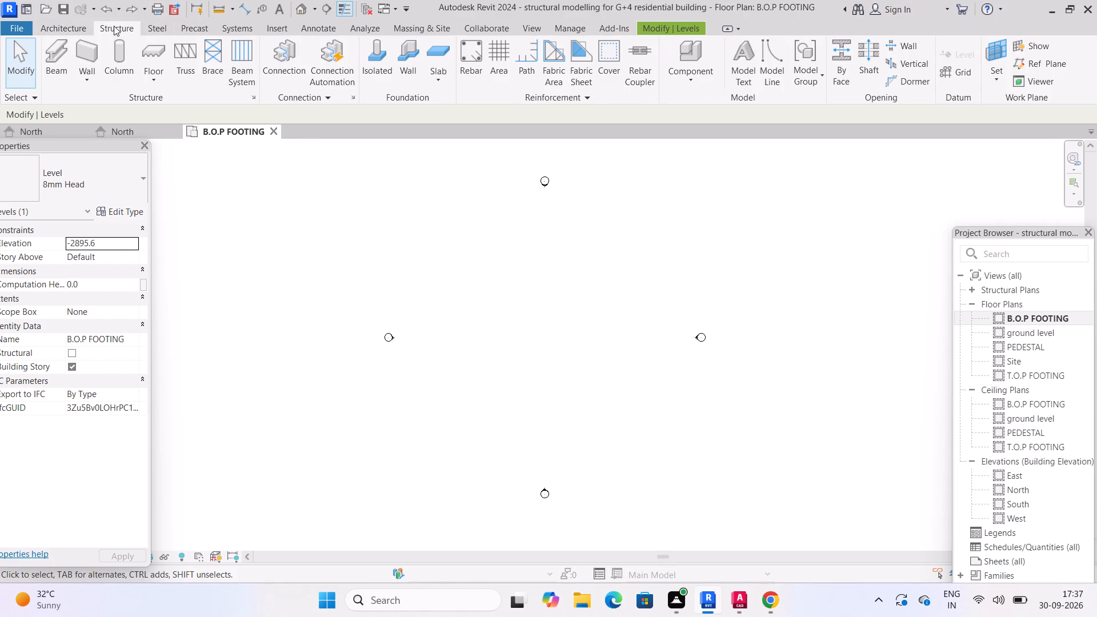
left_click(270, 29)
left_click(111, 59)
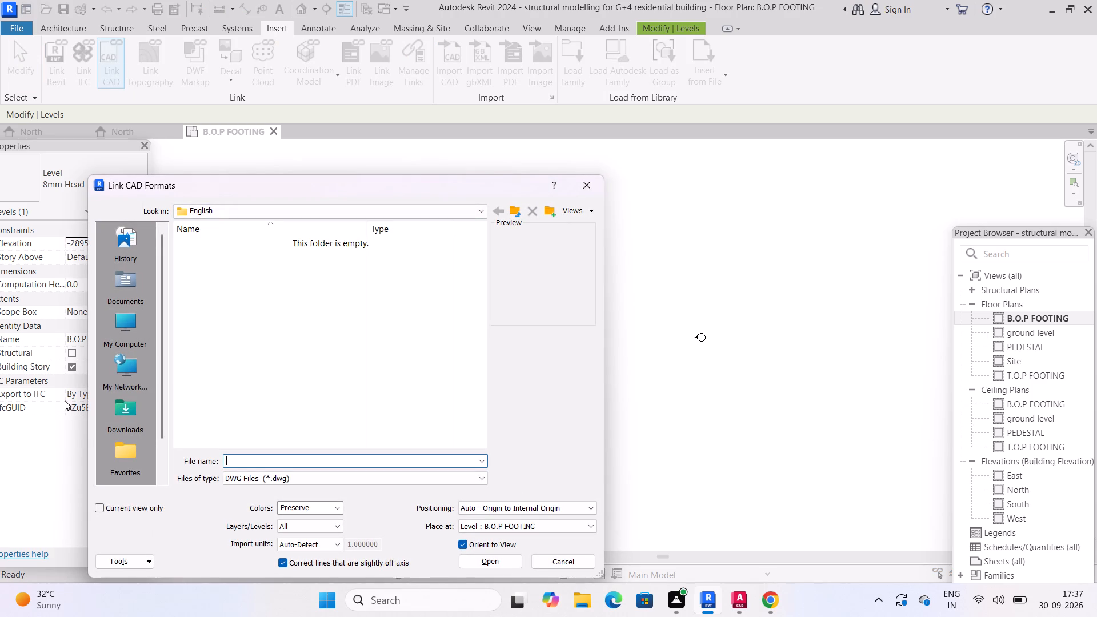
scroll(133, 385, "down", 4)
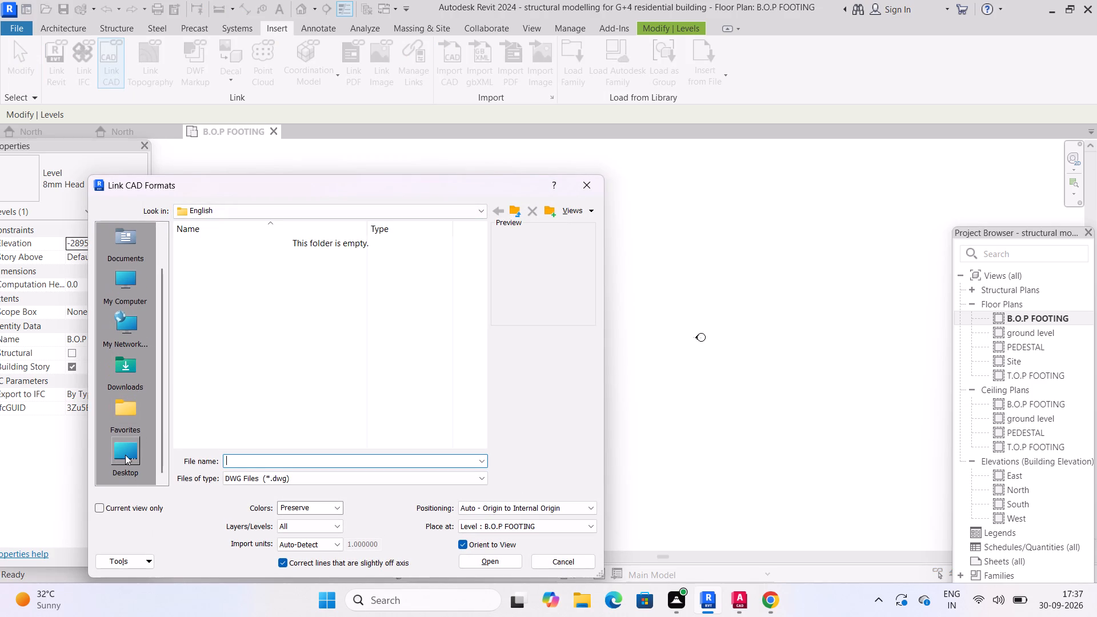
double_click(125, 455)
scroll(299, 303, "down", 6)
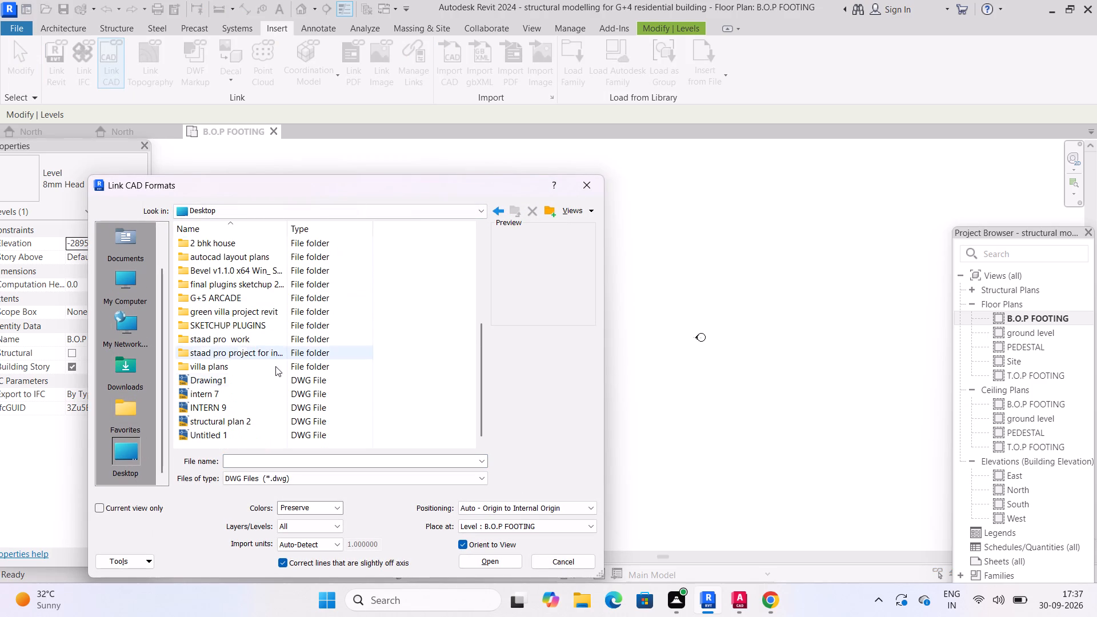
scroll(308, 358, "down", 5)
scroll(319, 360, "up", 4)
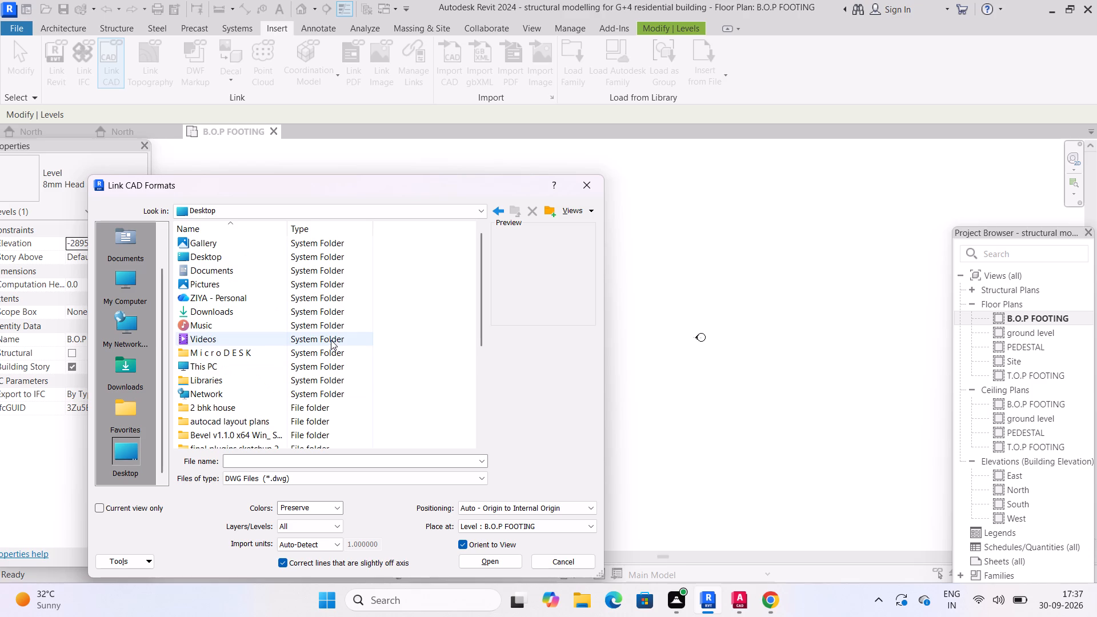
scroll(331, 335, "down", 5)
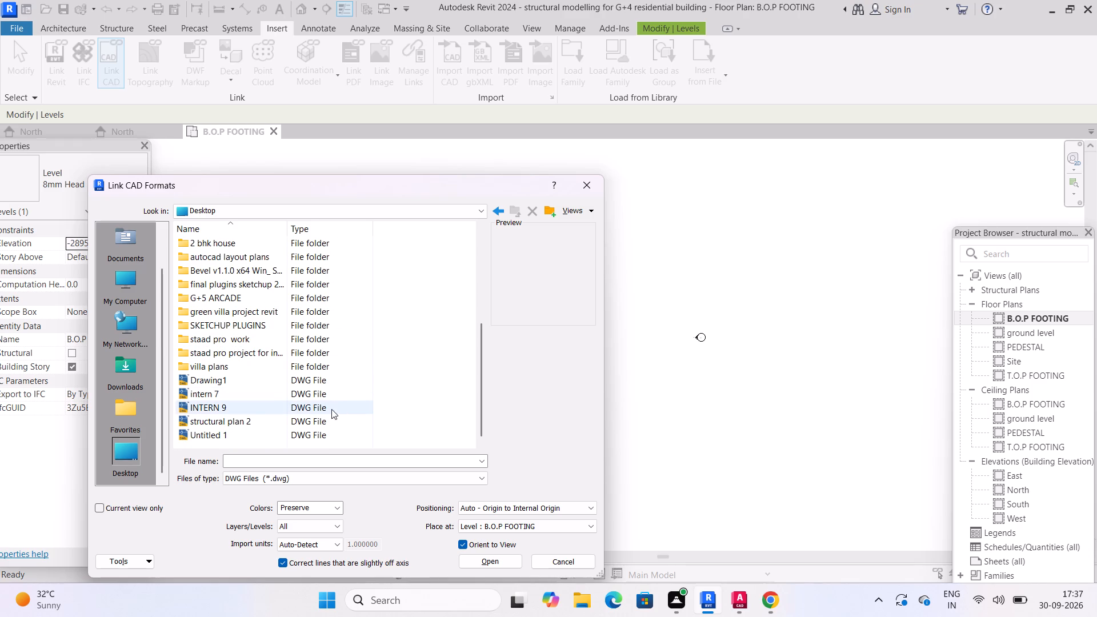
scroll(335, 343, "up", 4)
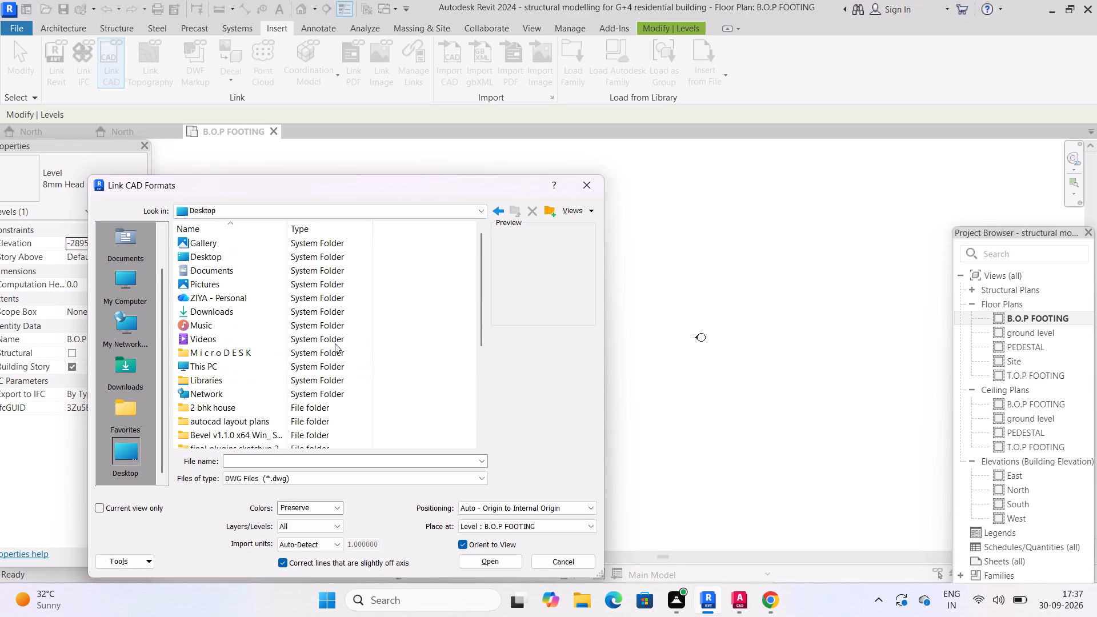
scroll(335, 343, "up", 4)
scroll(335, 343, "down", 3)
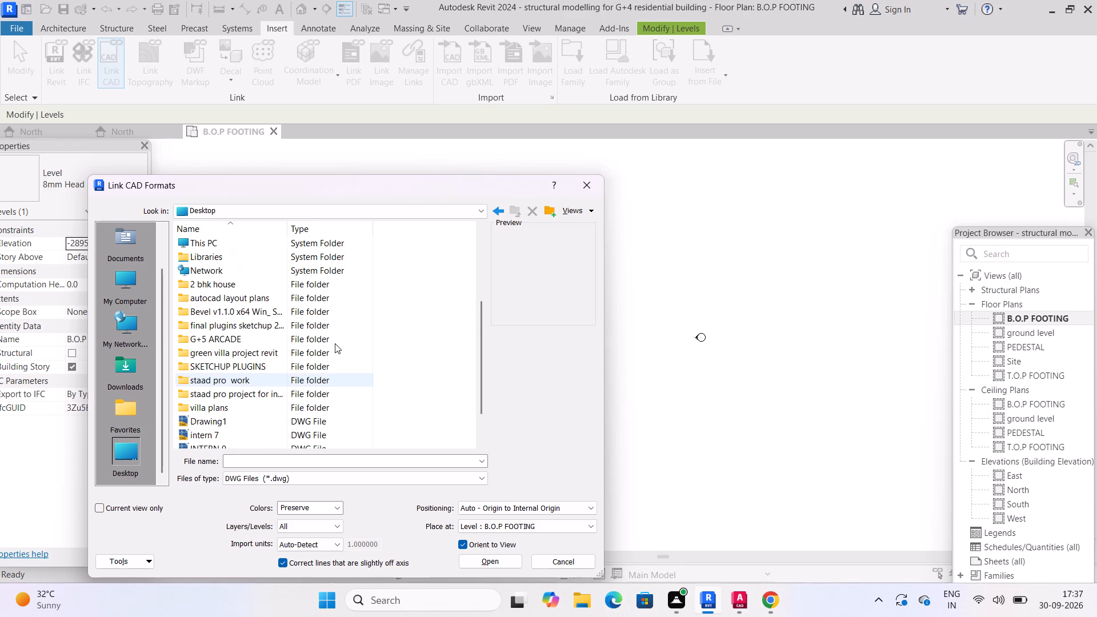
scroll(335, 343, "down", 2)
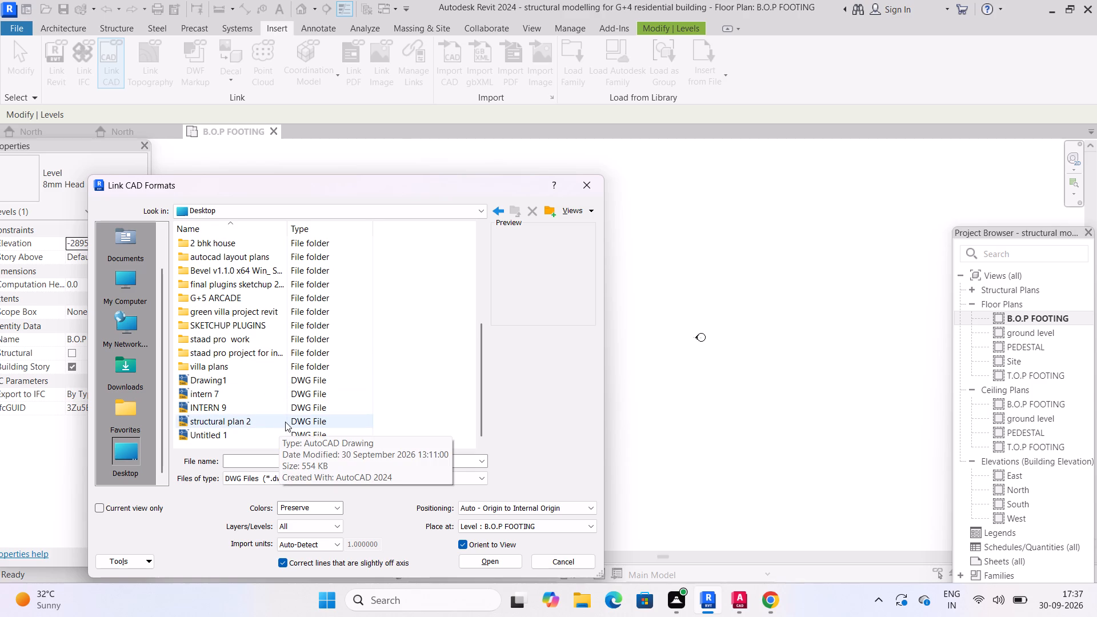
left_click(285, 422)
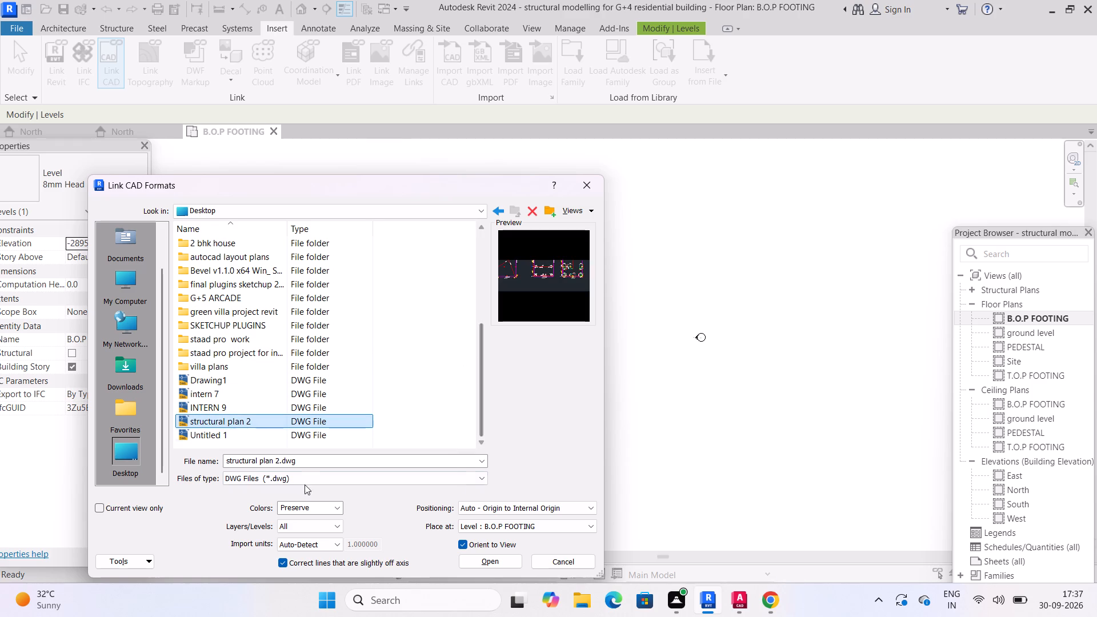
Link structural plan 2.dwg with Auto - Center to Center positioning and Auto-Detect import units, placed at level B.O.P FOOTING.
left_click(586, 511)
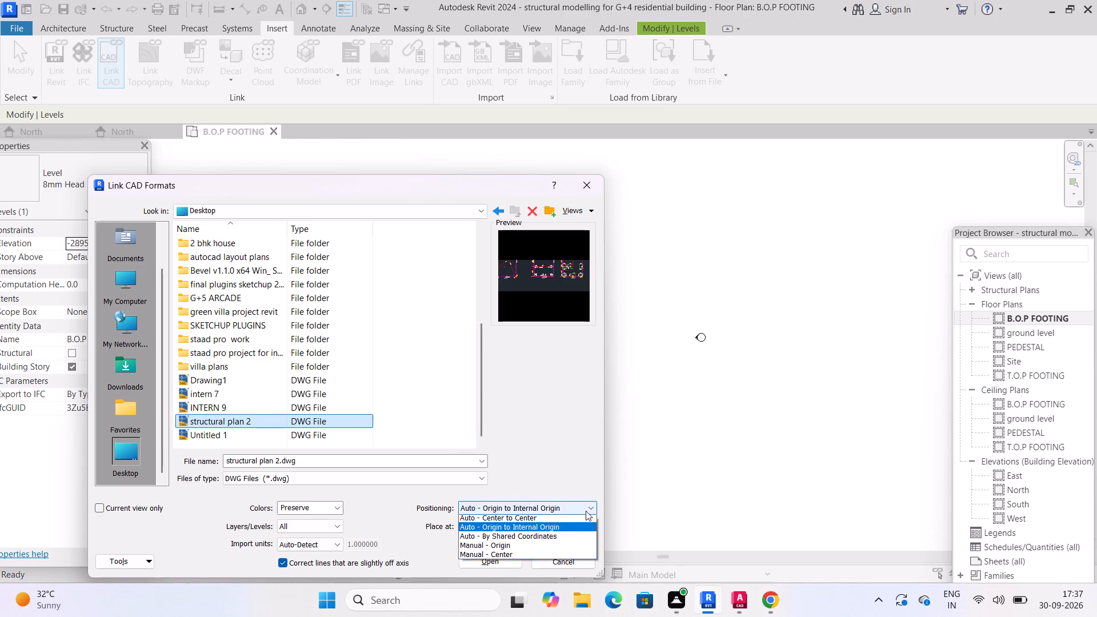
left_click(545, 522)
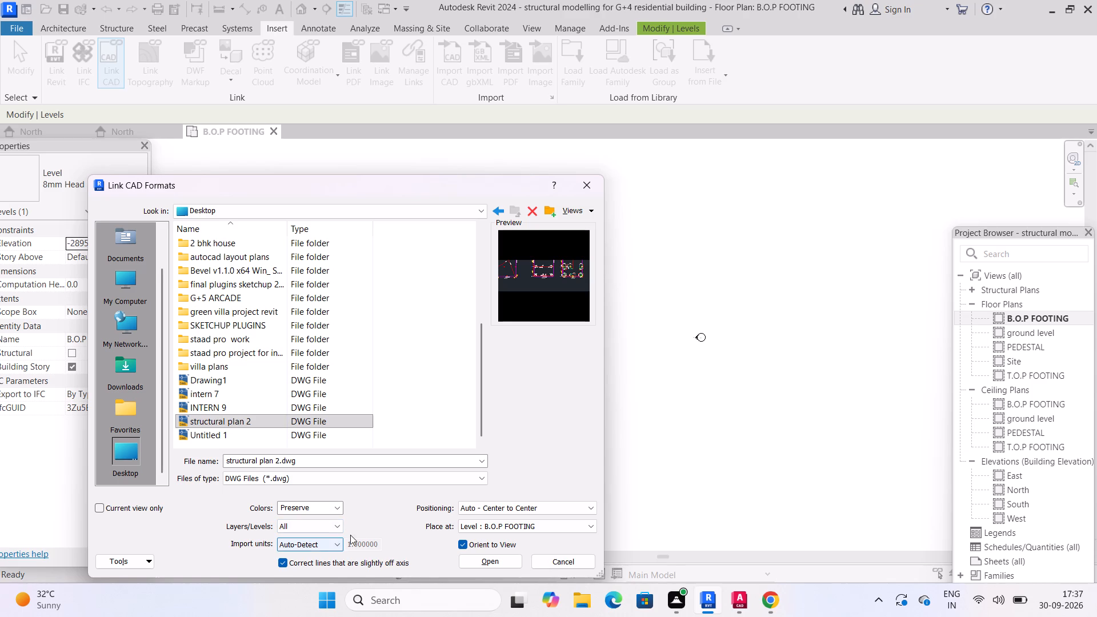
left_click(339, 545)
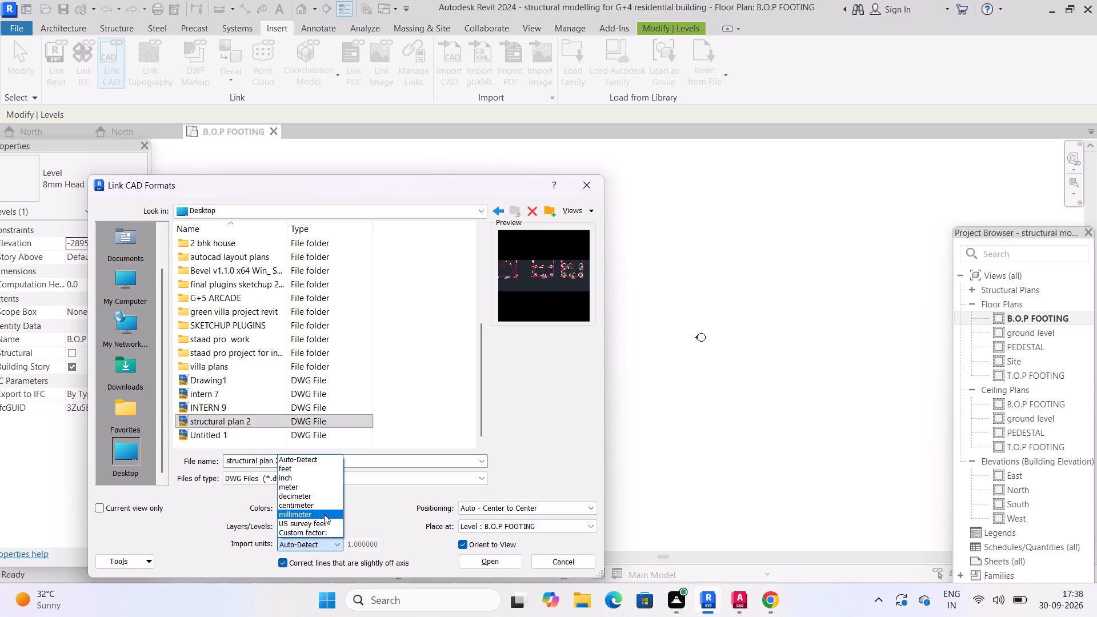
left_click(324, 514)
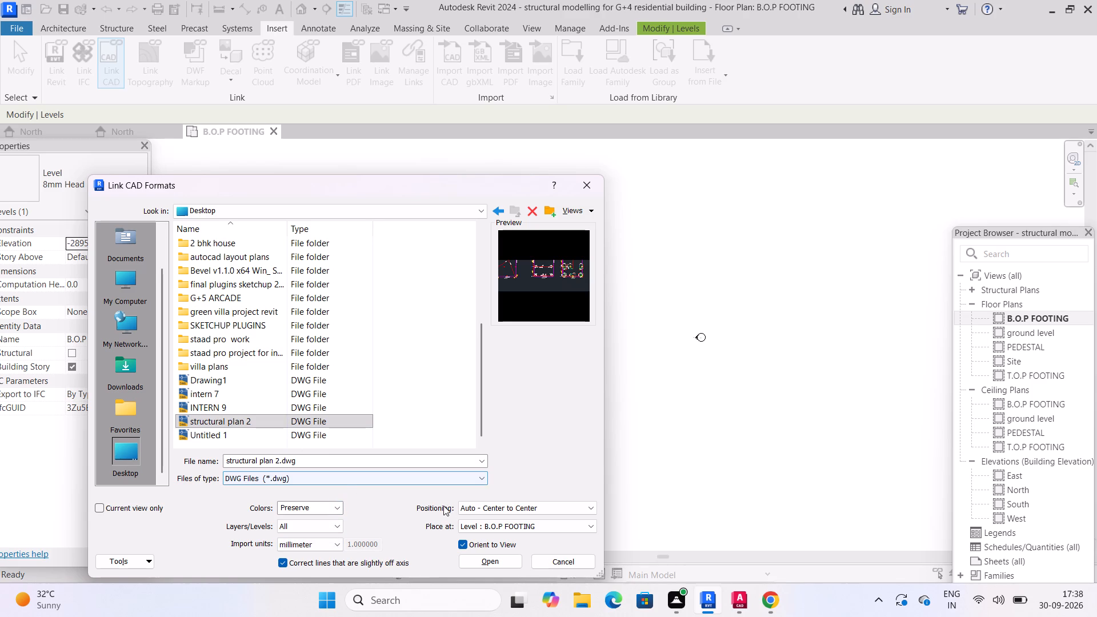
left_click(330, 542)
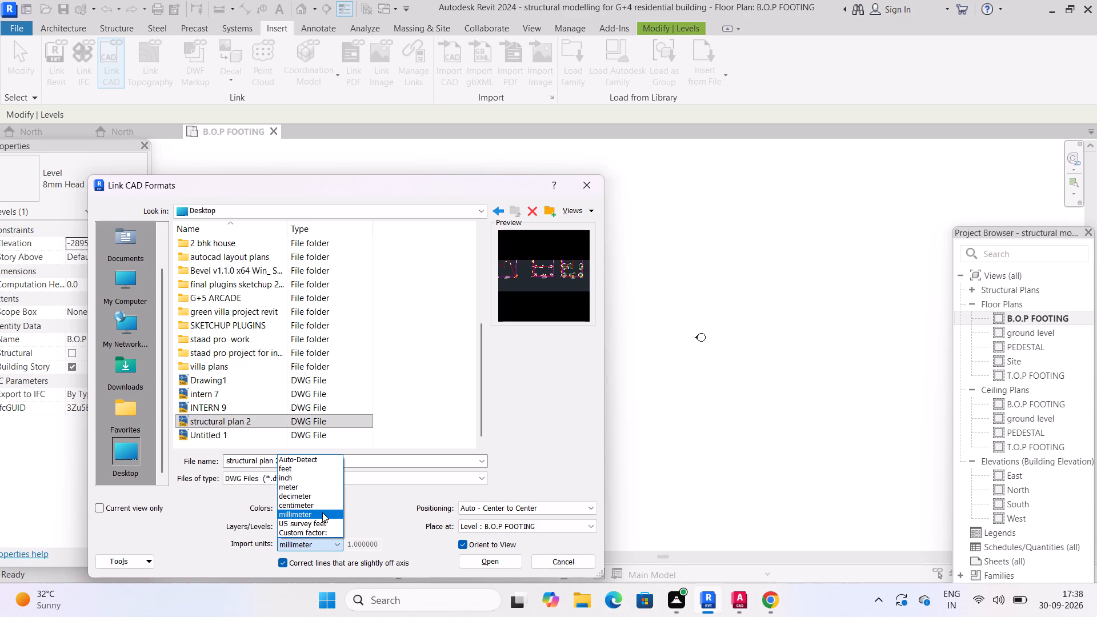
left_click(331, 460)
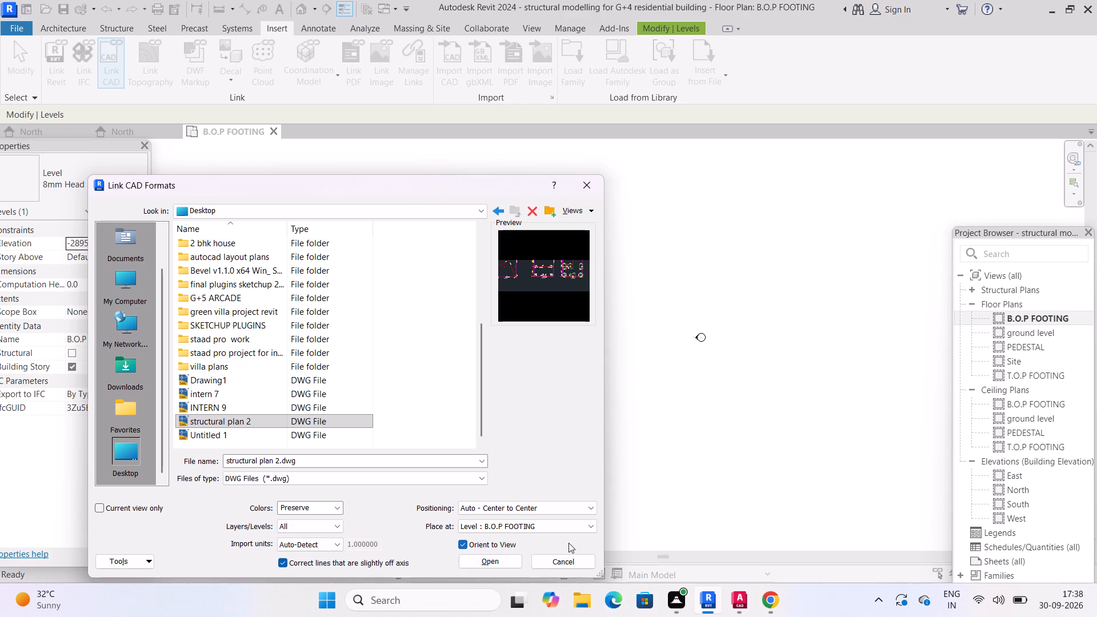
left_click(595, 525)
left_click(594, 524)
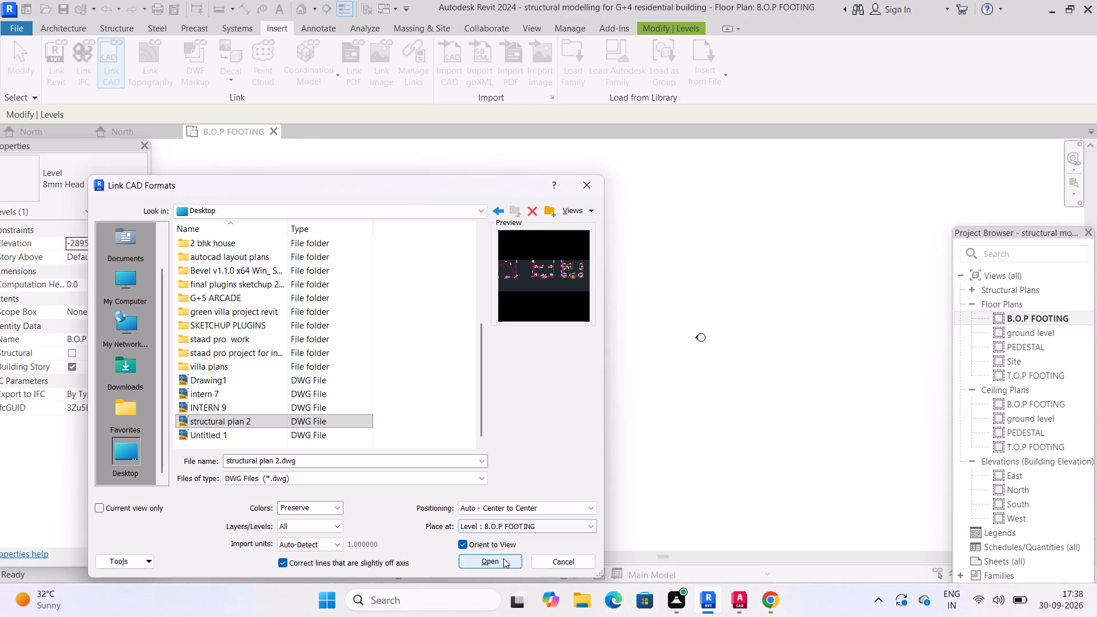
left_click(505, 558)
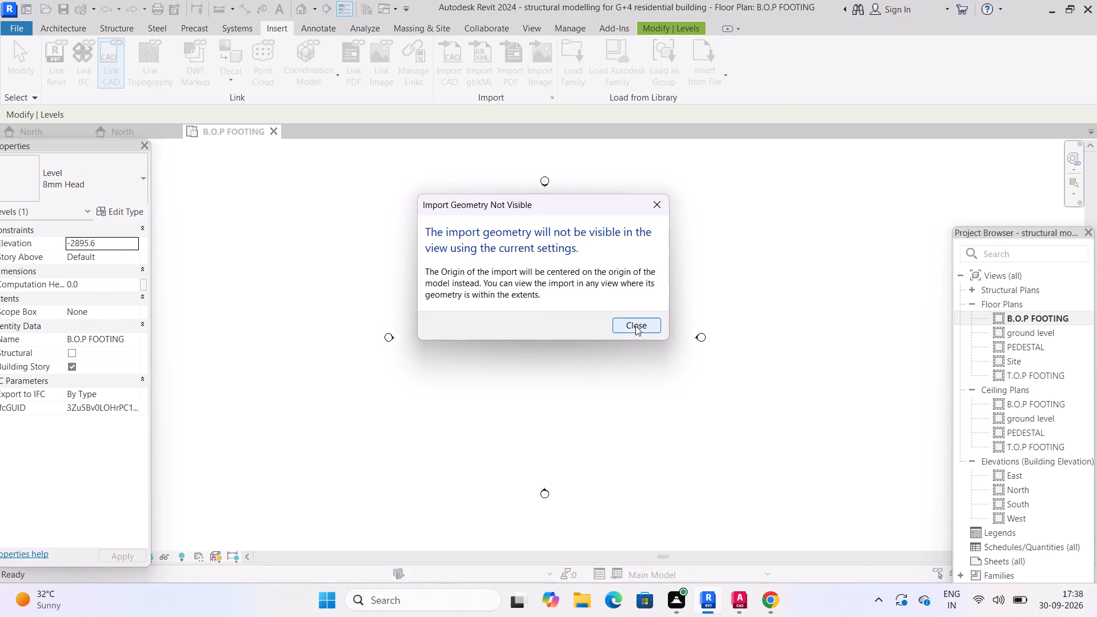
left_click(635, 323)
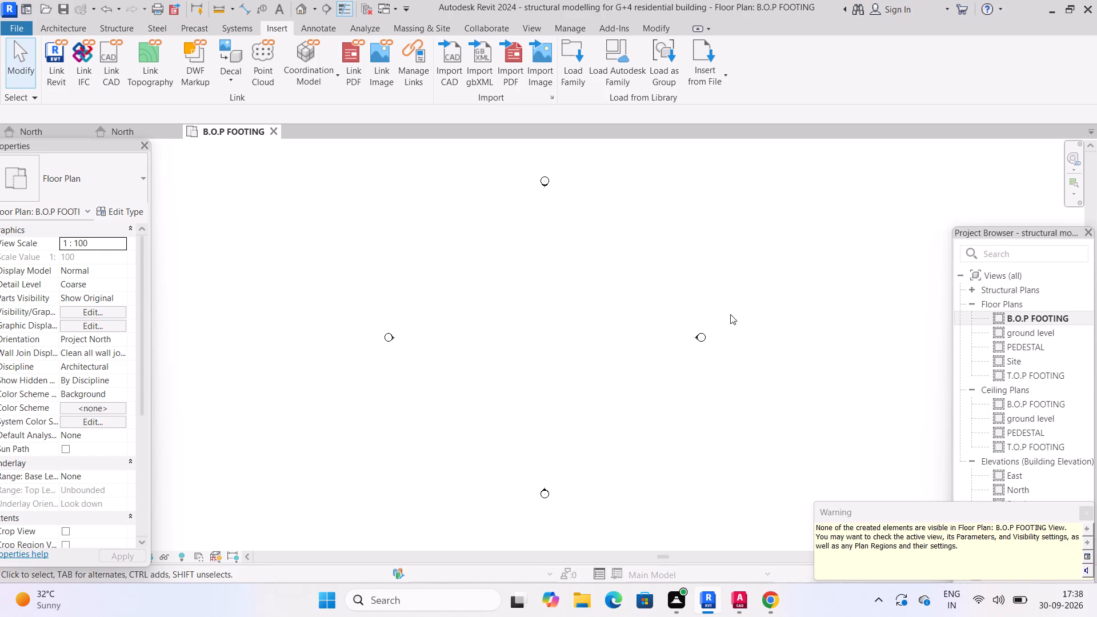
Open the T.O.P FOOTING structural plan and bring the linked drawing into view.
double_click(990, 291)
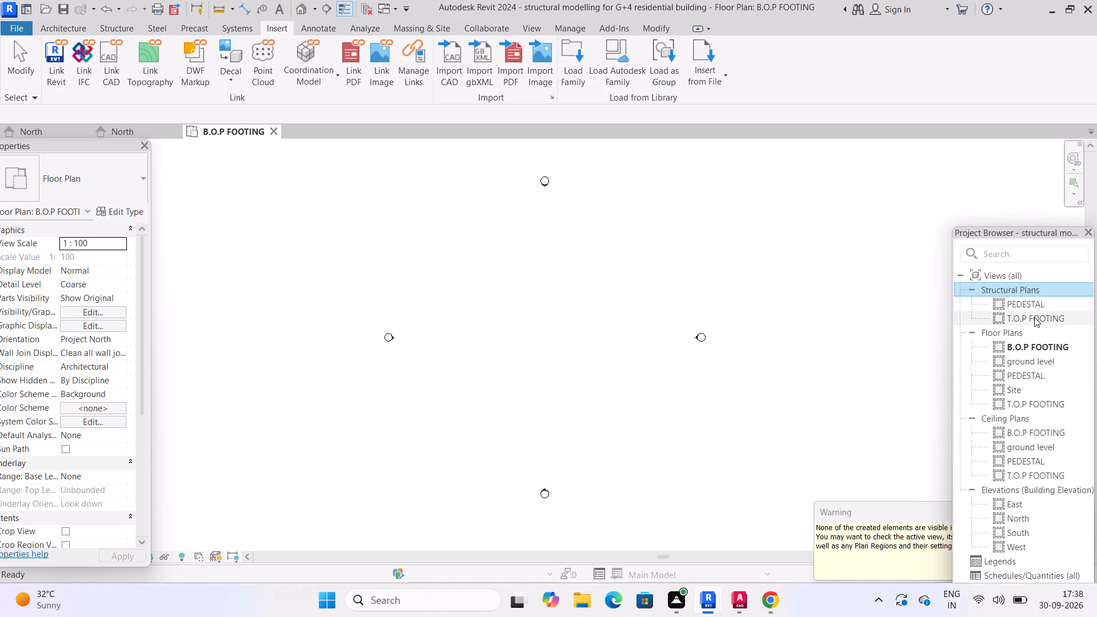
scroll(1041, 319, "up", 7)
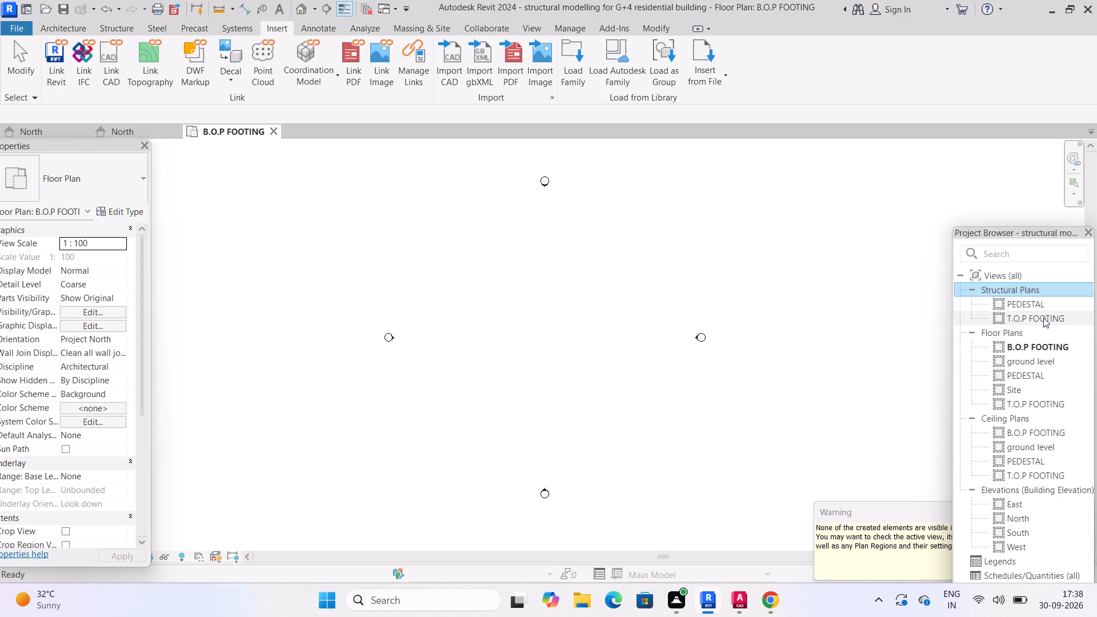
double_click(1043, 318)
middle_click_drag(882, 298, 846, 319)
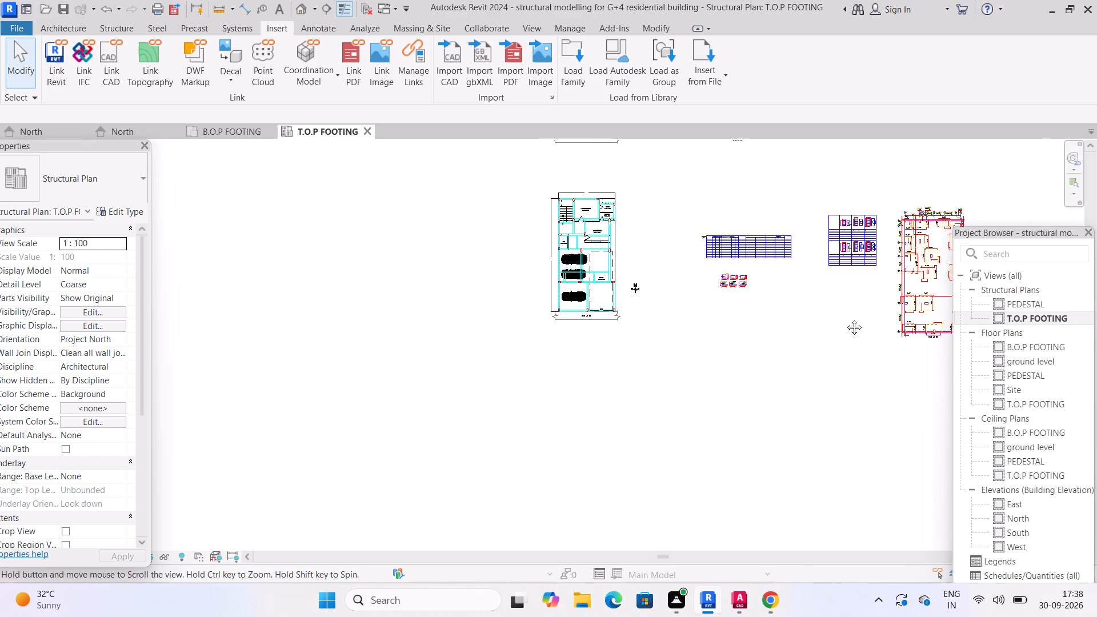
middle_click_drag(846, 319, 818, 330)
scroll(822, 327, "down", 3)
scroll(1020, 314, "up", 7)
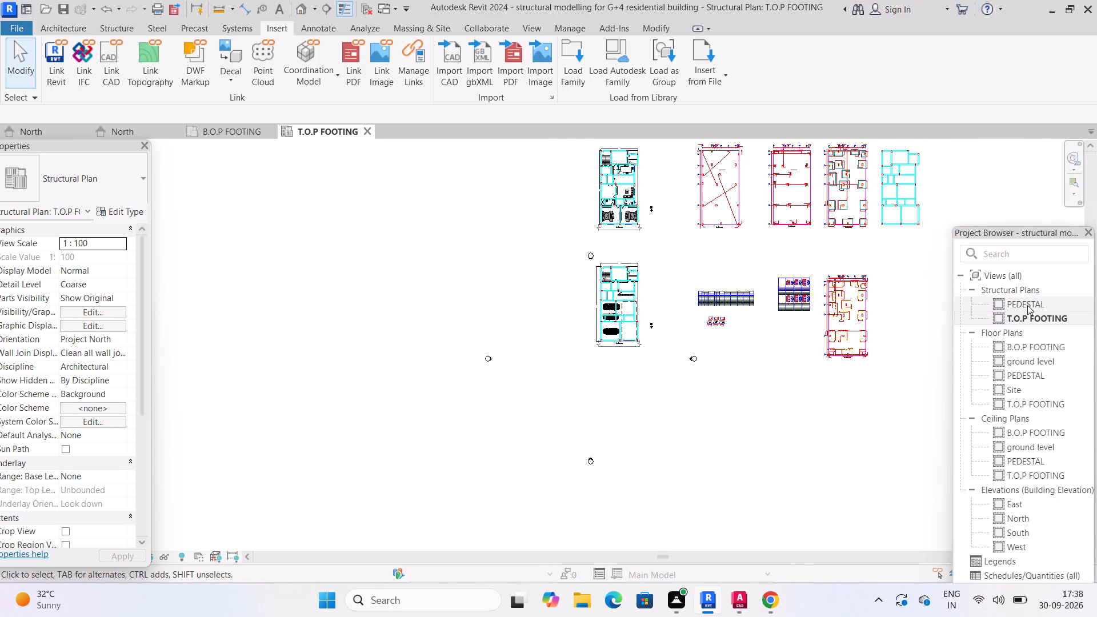
Open the PEDESTAL structural plan briefly, return to the T.O.P FOOTING structural plan and view the whole linked drawing.
double_click(1029, 302)
double_click(1038, 314)
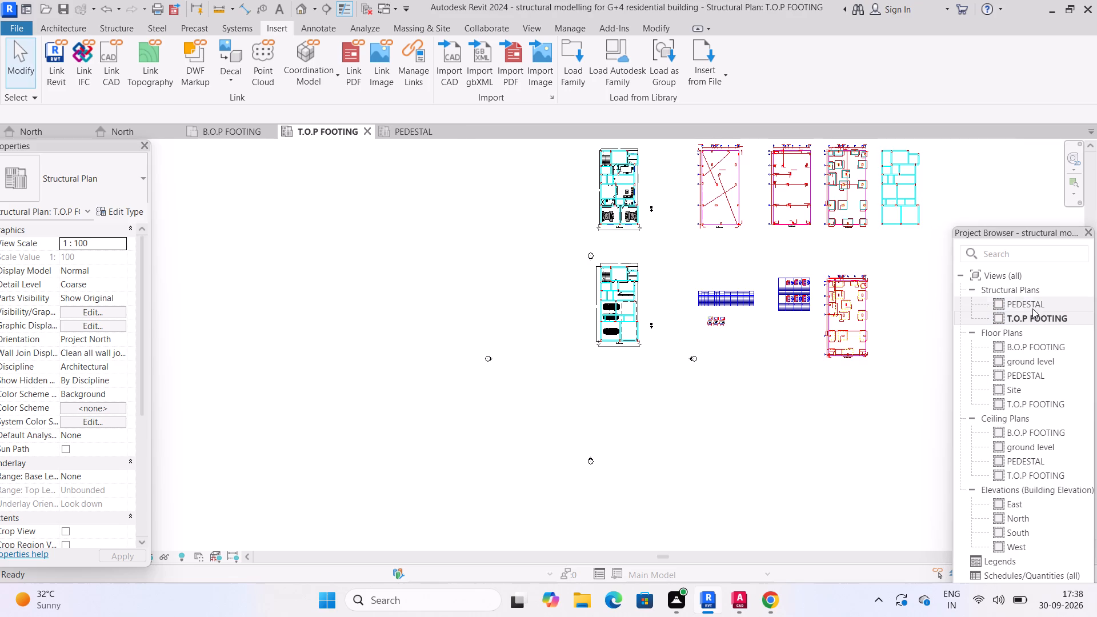
scroll(1033, 305, "up", 4)
scroll(889, 297, "down", 4)
scroll(1066, 332, "up", 2)
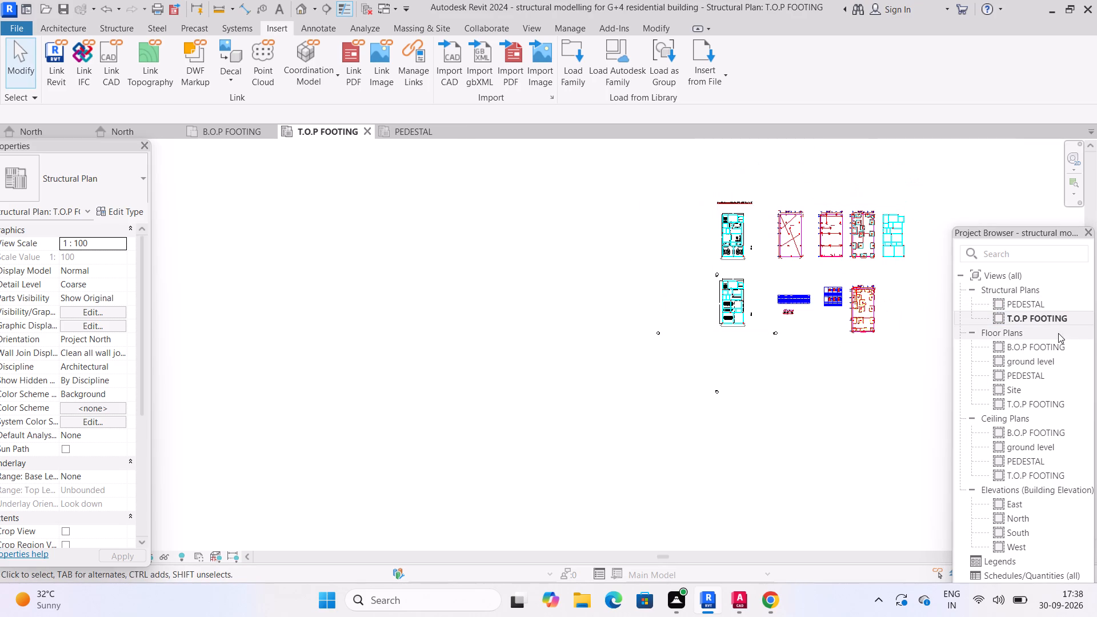
scroll(1058, 333, "up", 1)
middle_click_drag(928, 315, 795, 331)
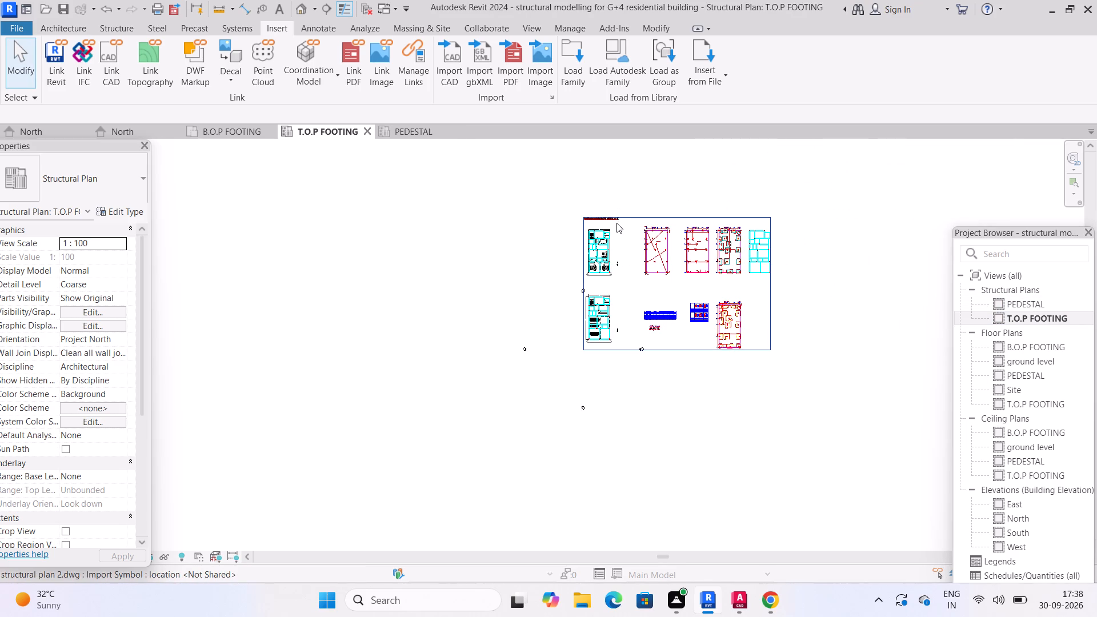
Select the linked structural plan 2.dwg to check its extent, clear the selection and examine its plans against the elevation markers.
left_click(621, 226)
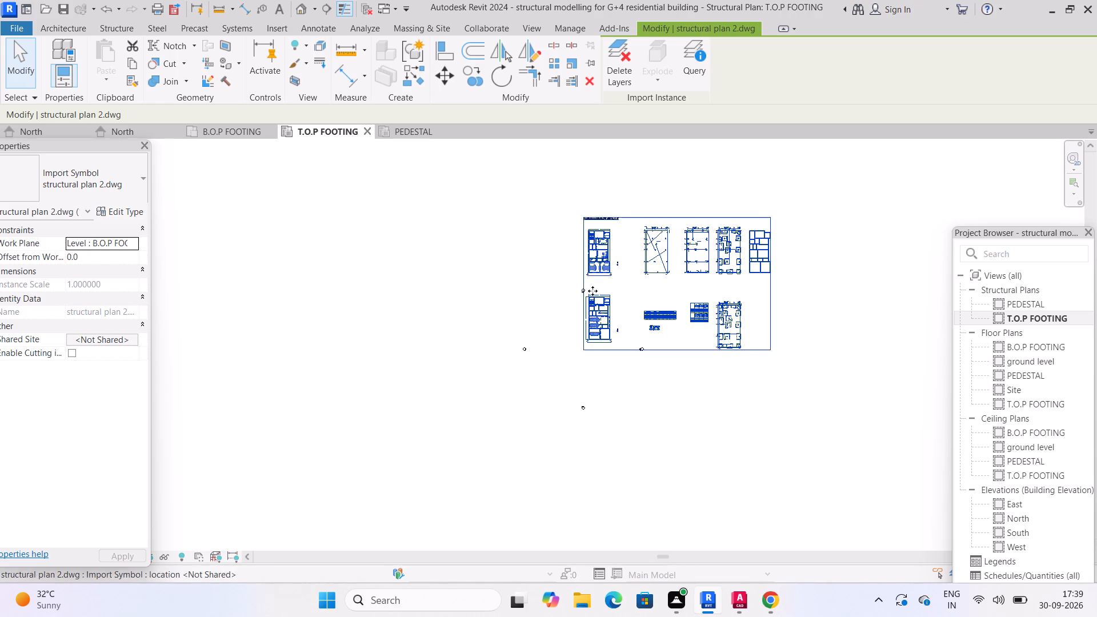
scroll(572, 292, "up", 3)
scroll(688, 289, "up", 3)
scroll(747, 250, "up", 1)
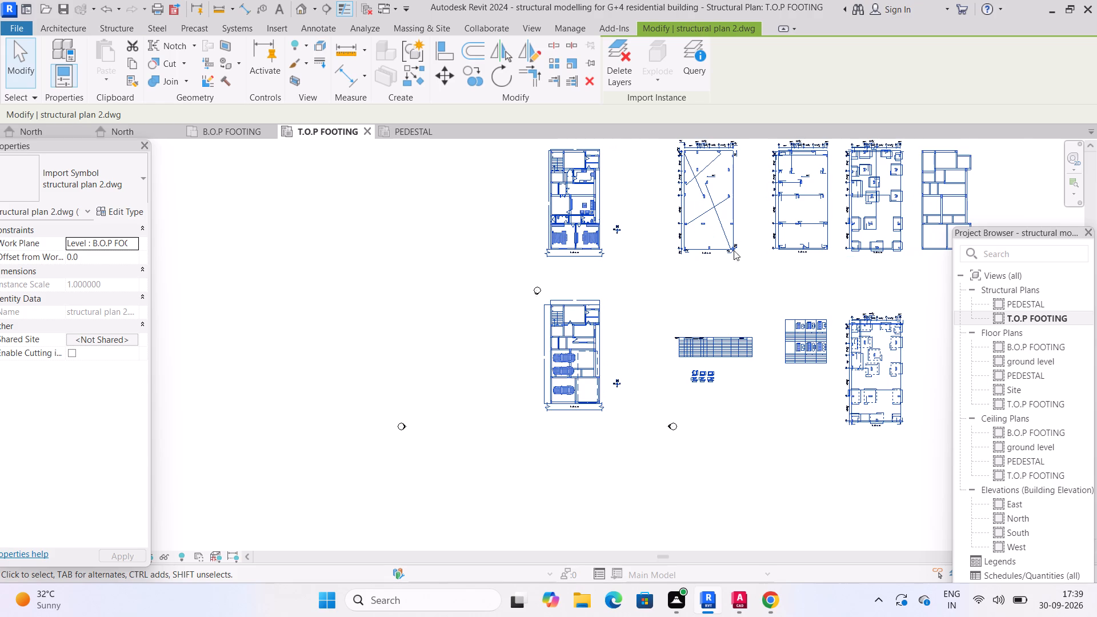
scroll(734, 250, "up", 2)
middle_click_drag(710, 261, 677, 281)
left_click(660, 302)
scroll(652, 299, "down", 3)
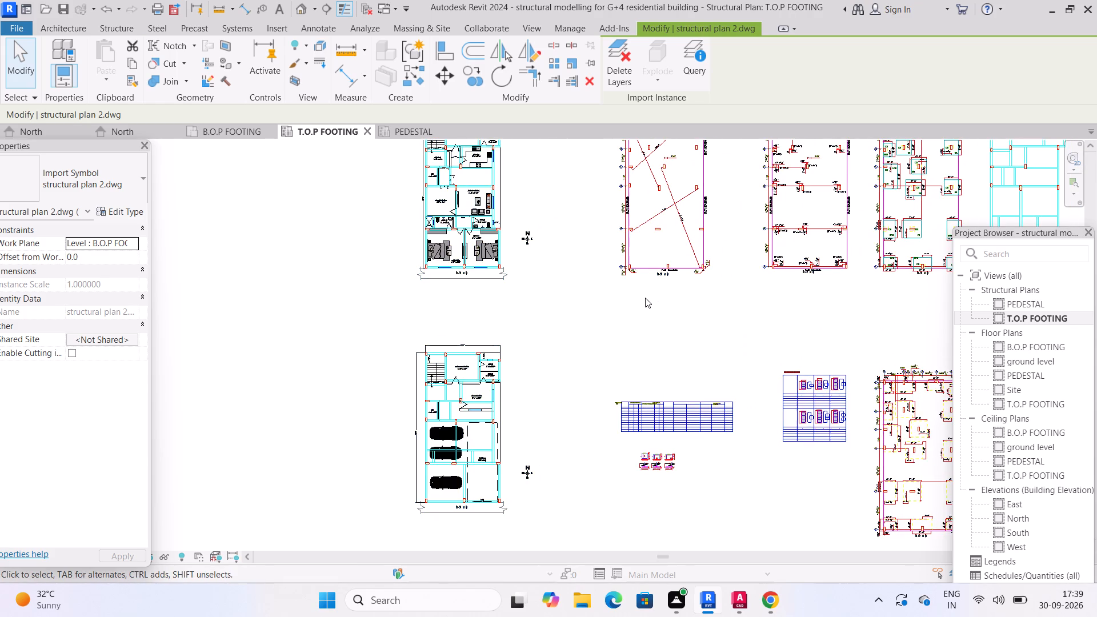
scroll(622, 294, "down", 3)
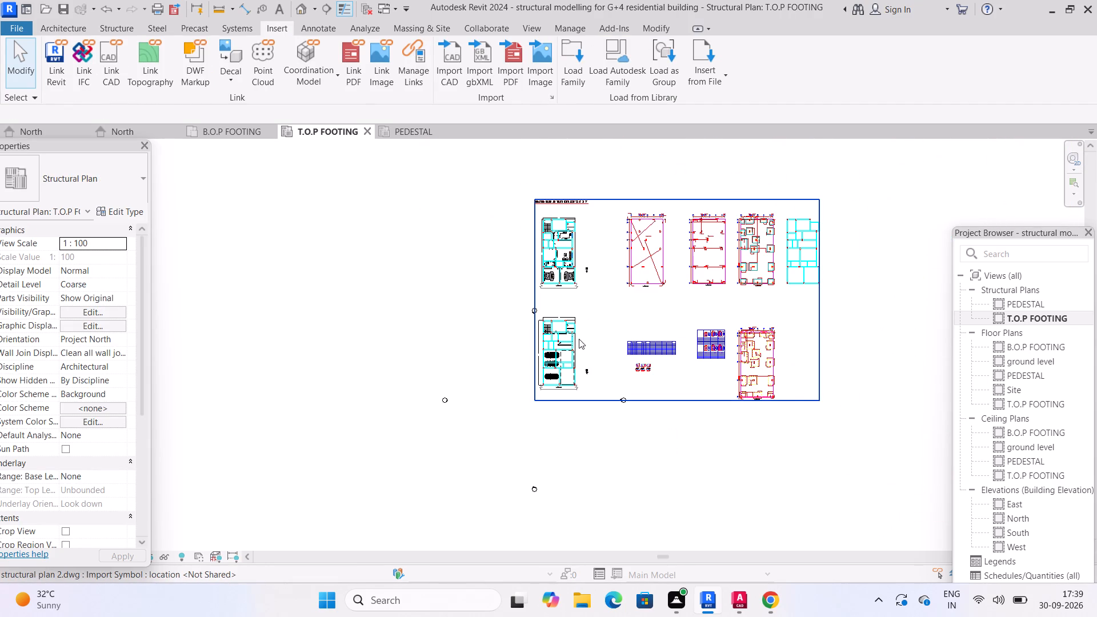
scroll(579, 339, "up", 2)
scroll(659, 344, "up", 2)
scroll(725, 307, "up", 1)
middle_click_drag(711, 309, 638, 334)
scroll(638, 332, "down", 2)
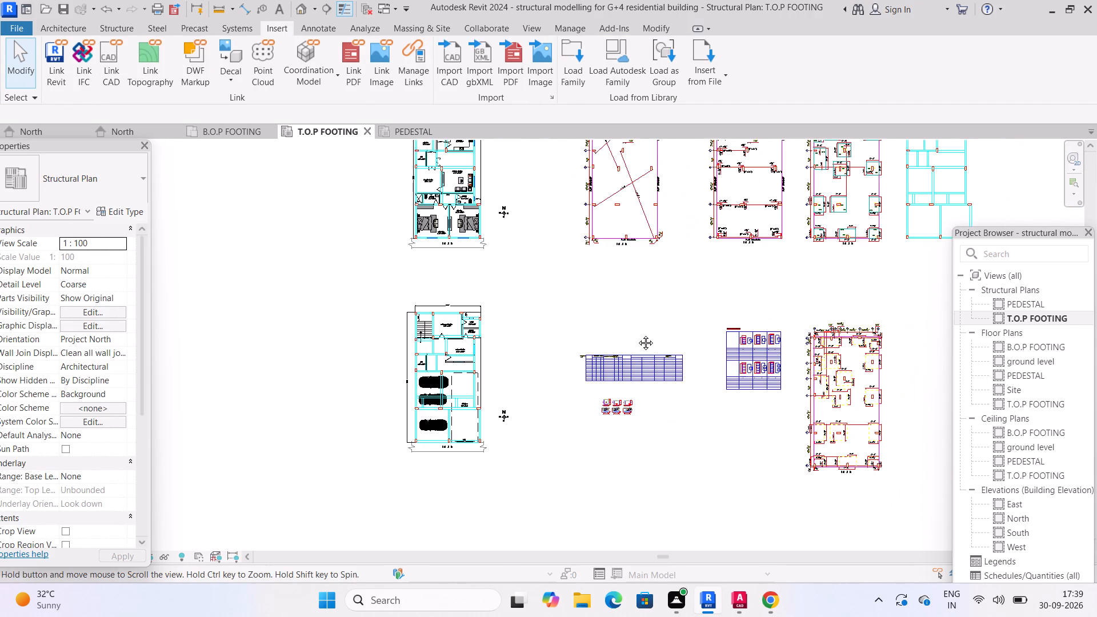
middle_click(638, 334)
scroll(644, 320, "down", 3)
scroll(520, 317, "up", 2)
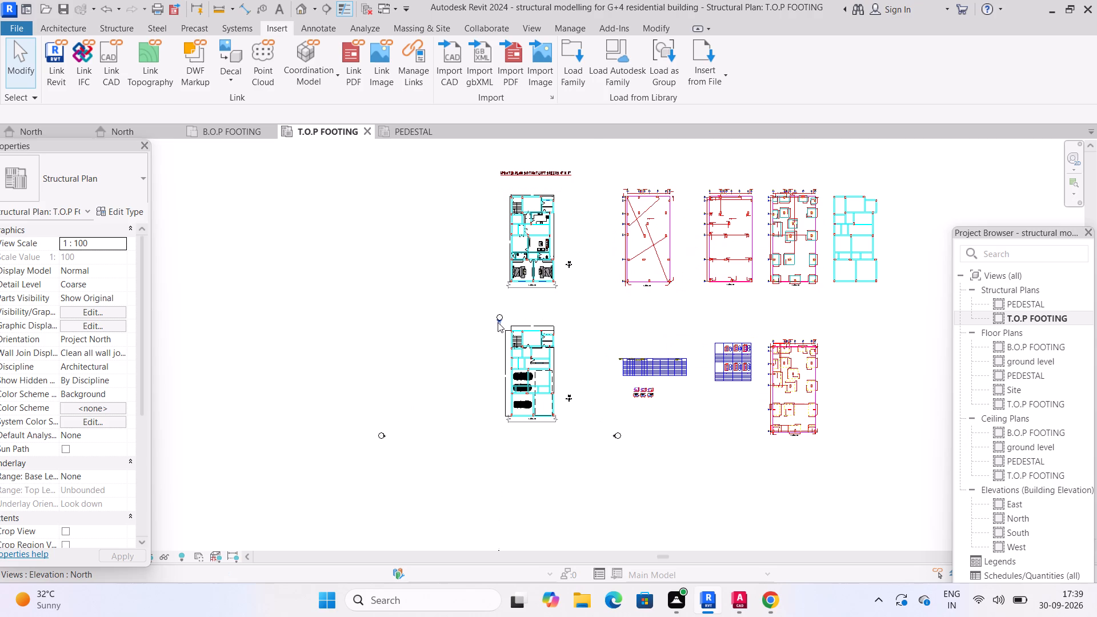
Nudge the North elevation's view line upward from its marker to the bottom edge of the upper floor plan.
left_click(498, 322)
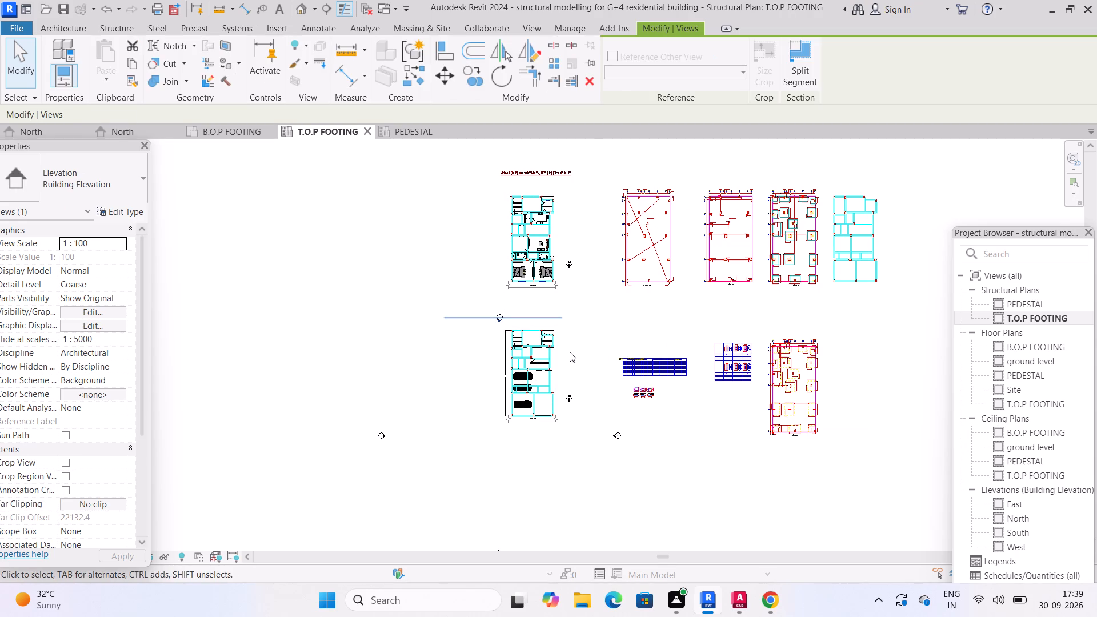
key("Up")
key("Up")
key("Up")
key("Escape")
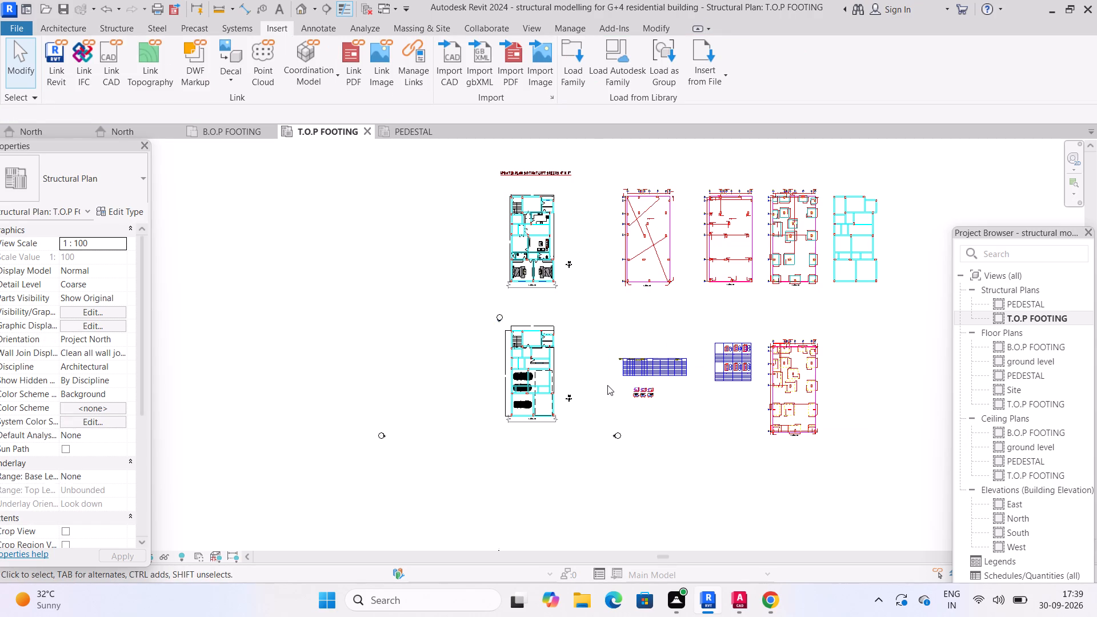
left_click(498, 327)
key("Up")
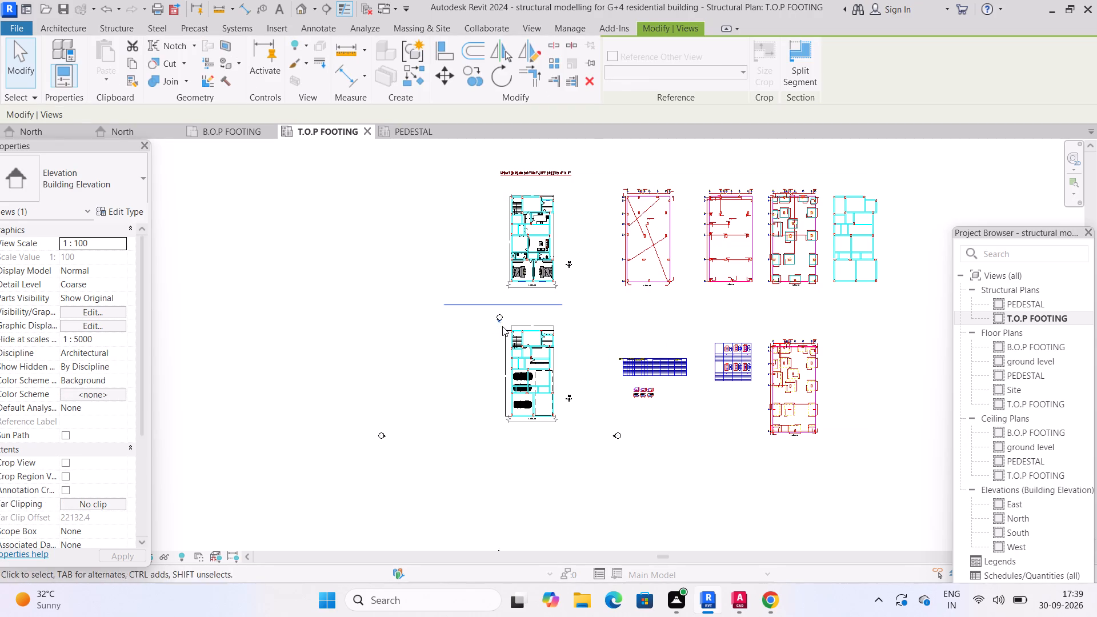
key("Up")
key("Up")
key("Up")
key("Up")
key("Up")
key("Up")
key("Up")
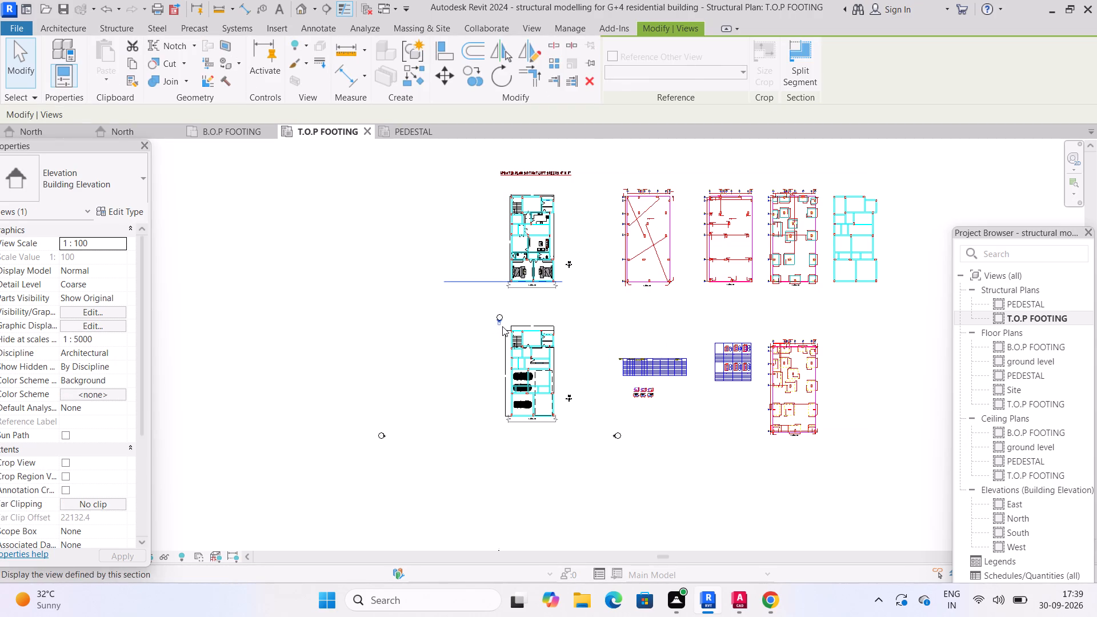
key("Escape")
Move the North elevation marker up from between the two floor plans to above the upper row of linked drawings.
scroll(507, 284, "up", 8)
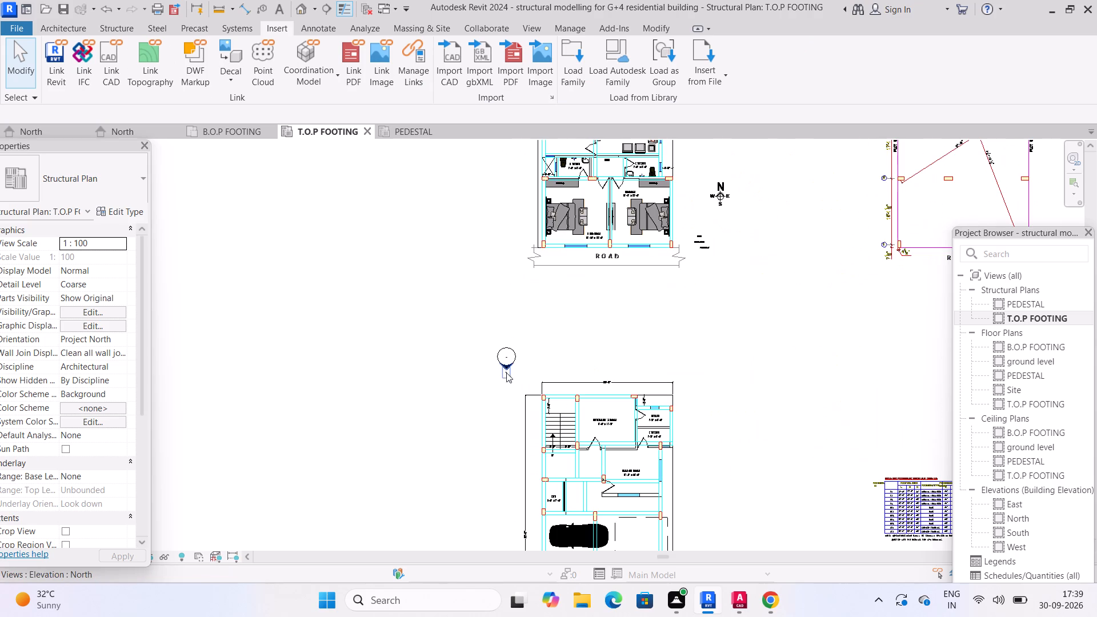
left_click(506, 371)
left_click(519, 360)
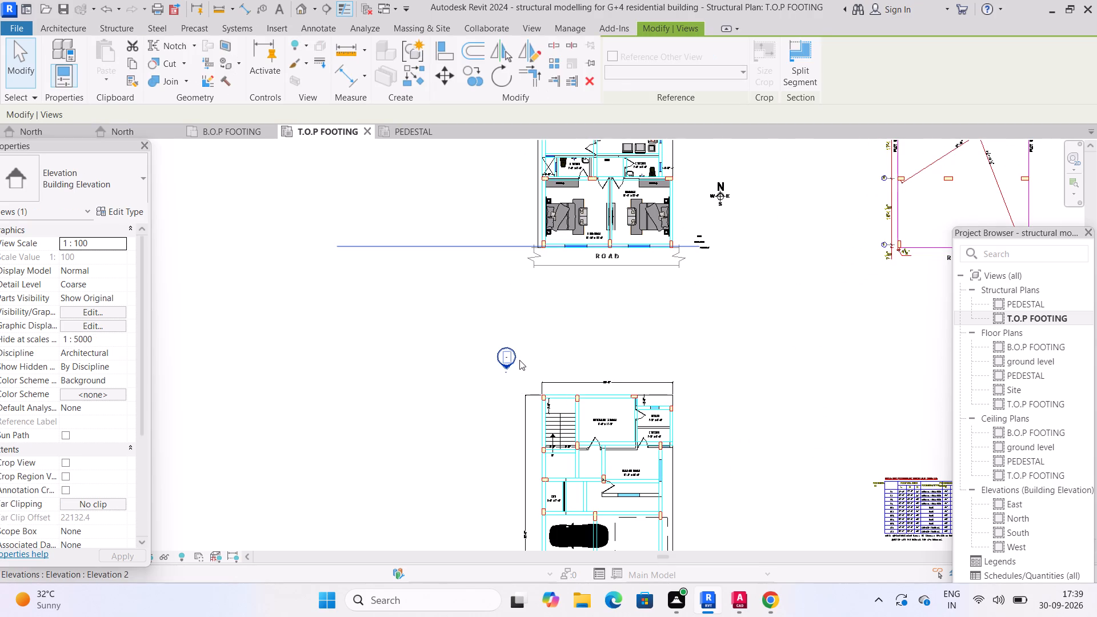
key("Up")
key("Up")
key("Up")
key("Up")
key("Up")
key("Up")
key("Up")
key("Up")
key("Up")
key("Up")
key("Up")
key("Up")
key("Up")
key("Up")
key("Up")
key("Up")
key("Up")
key("Up")
key("Up")
key("Up")
key("Up")
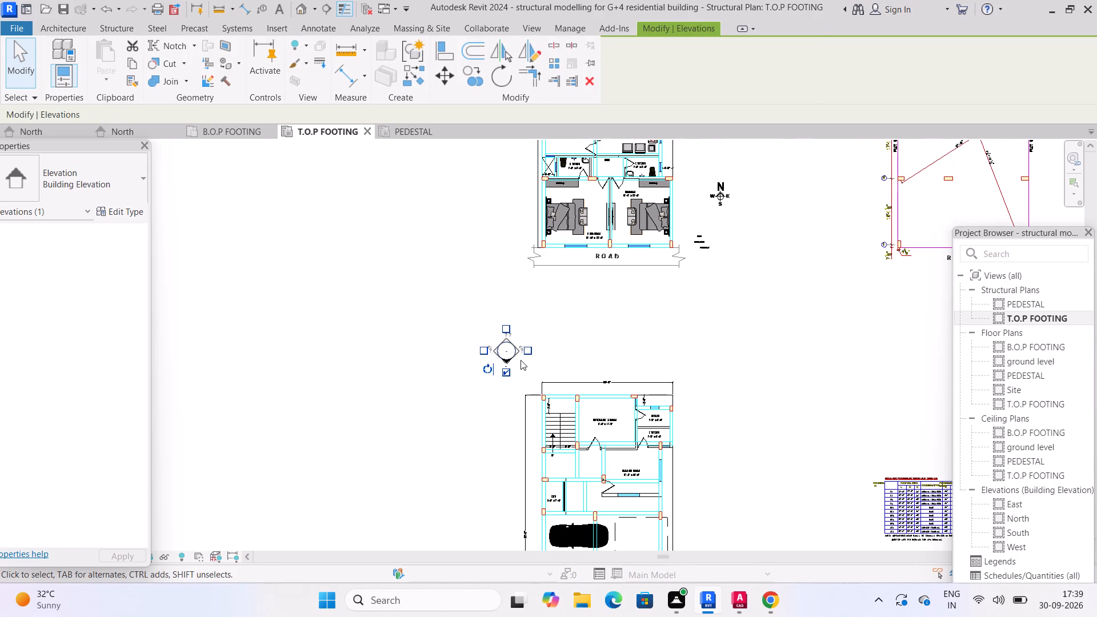
scroll(519, 333, "down", 5)
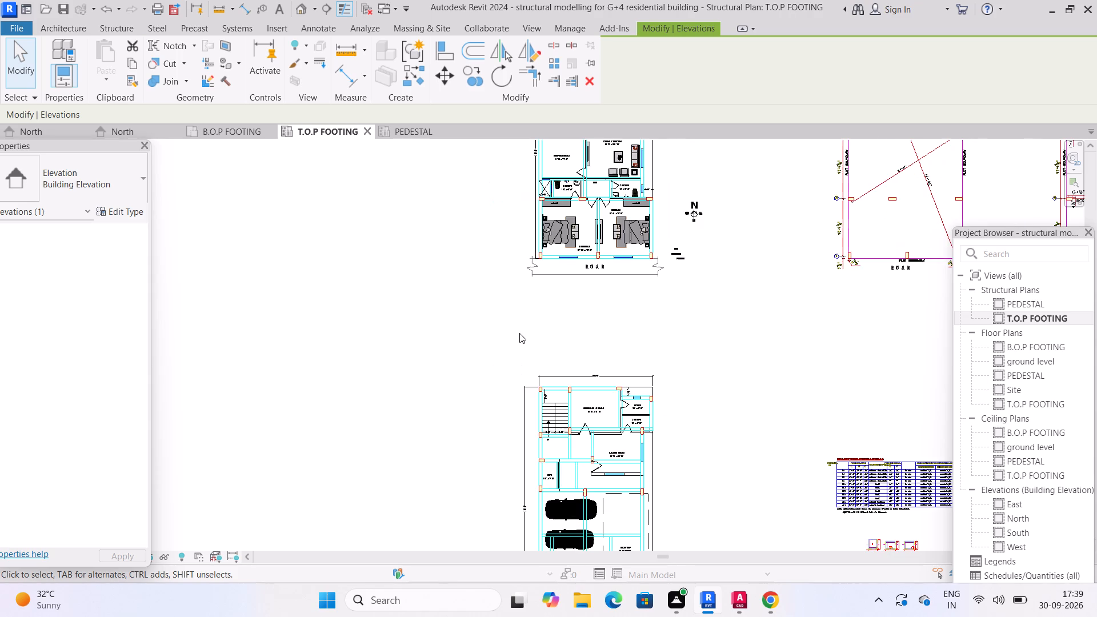
key("Up")
key("Up")
key("Up")
key("Up")
key("Up")
key("Up")
key("Up")
key("Up")
key("Up")
key("Up")
key("Up")
key("Up")
key("Up")
key("Up")
key("Up")
key("Up")
key("Up")
key("Up")
key("Up")
key("Up")
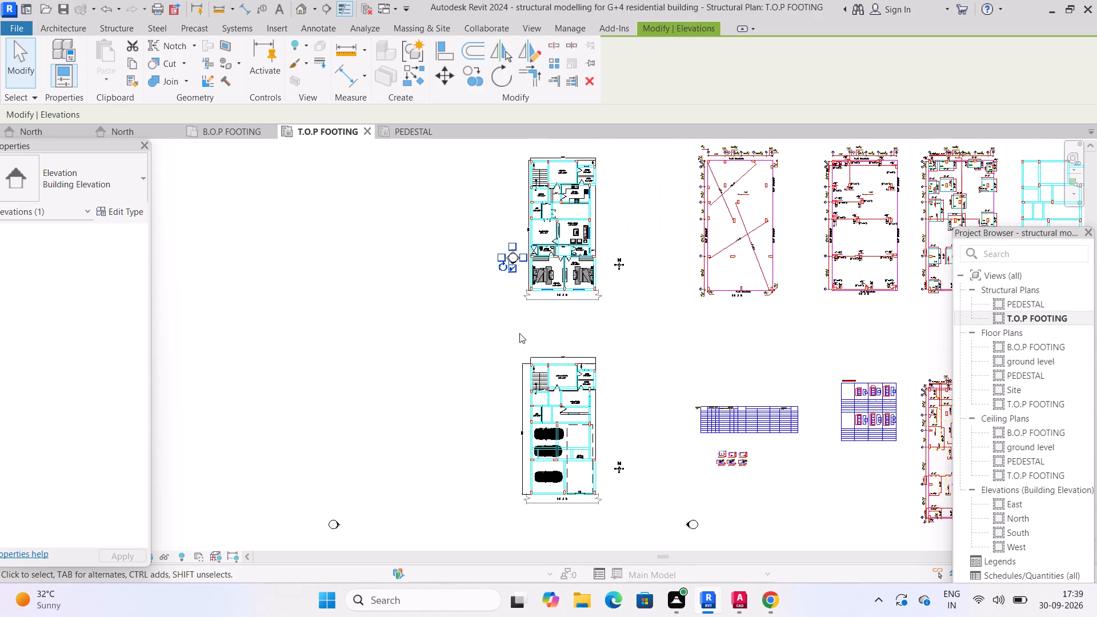
key("Up")
Move the whole East elevation marker from below the footing details eastward, past the easternmost plans of the linked drawing.
scroll(542, 274, "down", 3)
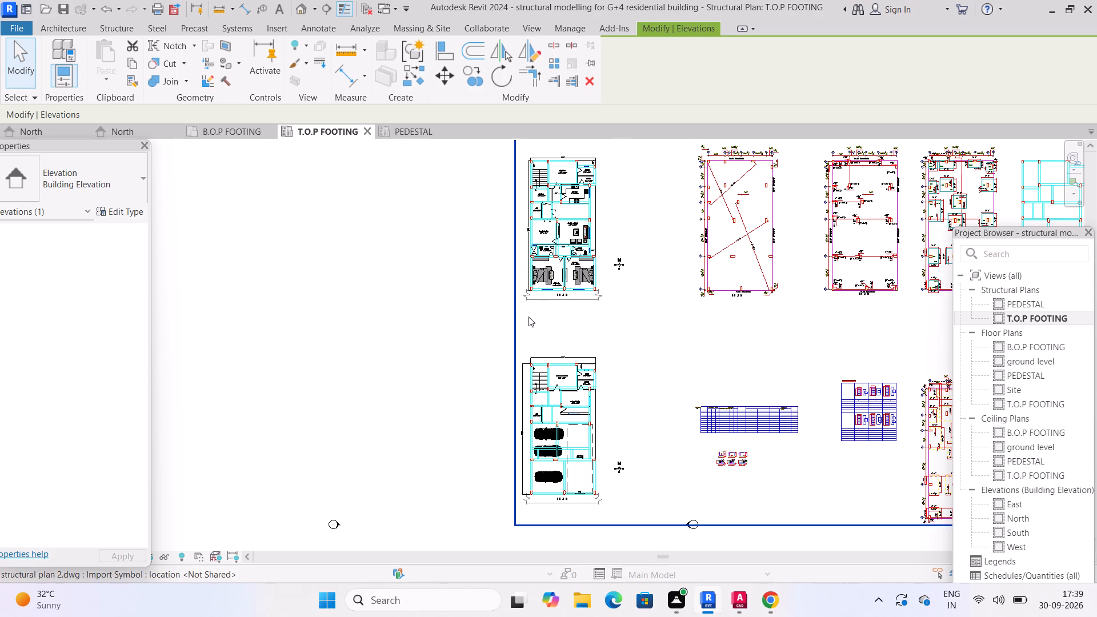
scroll(529, 305, "down", 3)
scroll(608, 376, "up", 3)
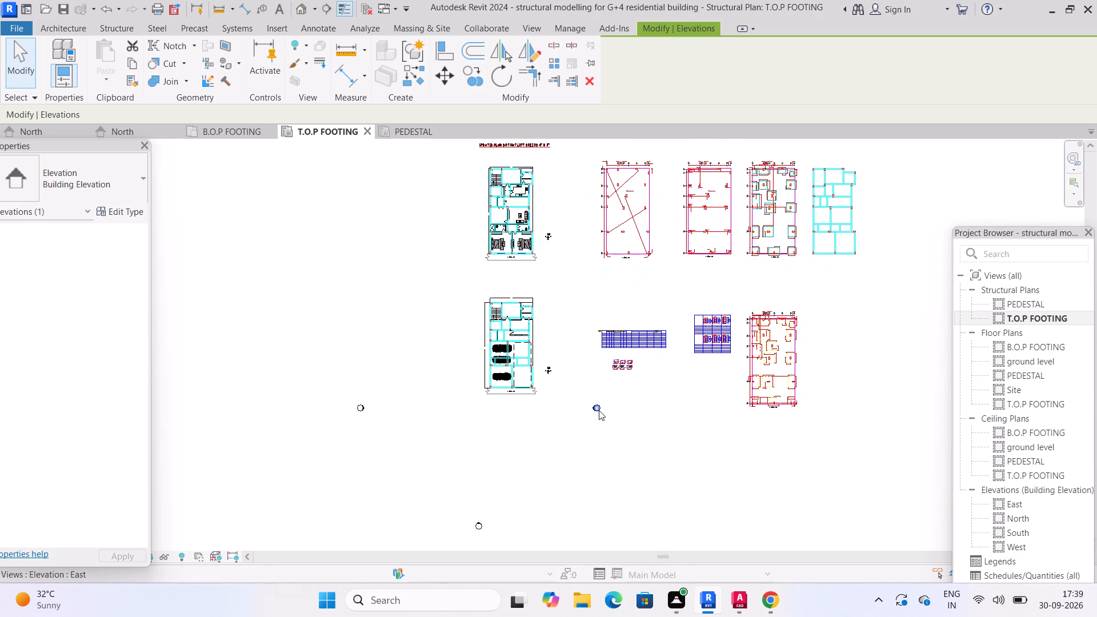
scroll(589, 411, "up", 9)
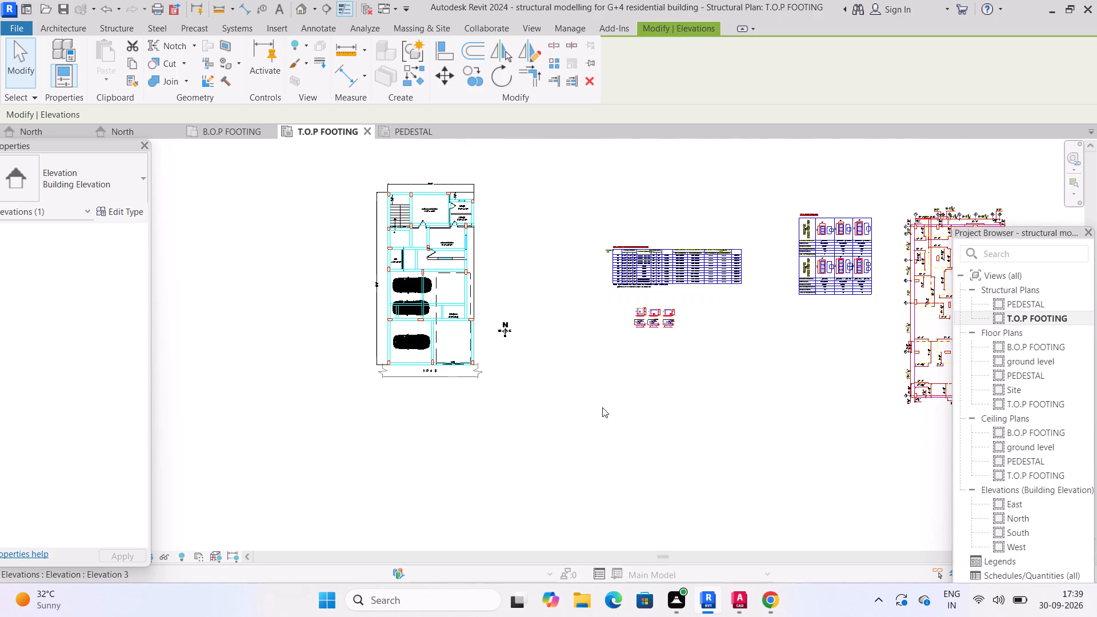
scroll(602, 407, "up", 2)
left_click(587, 402)
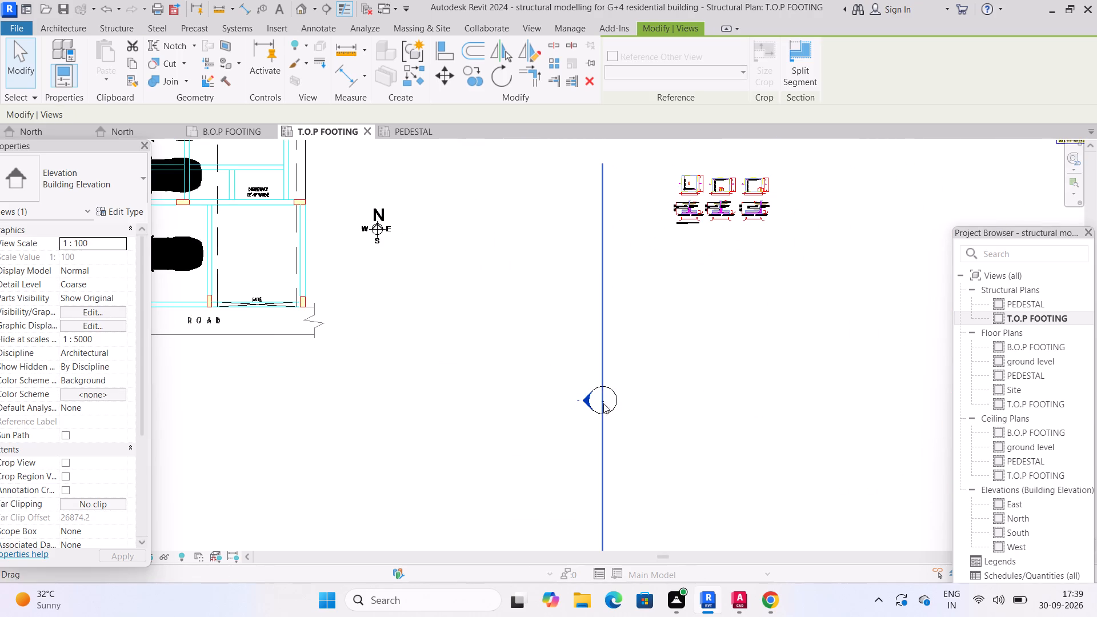
left_click(617, 398)
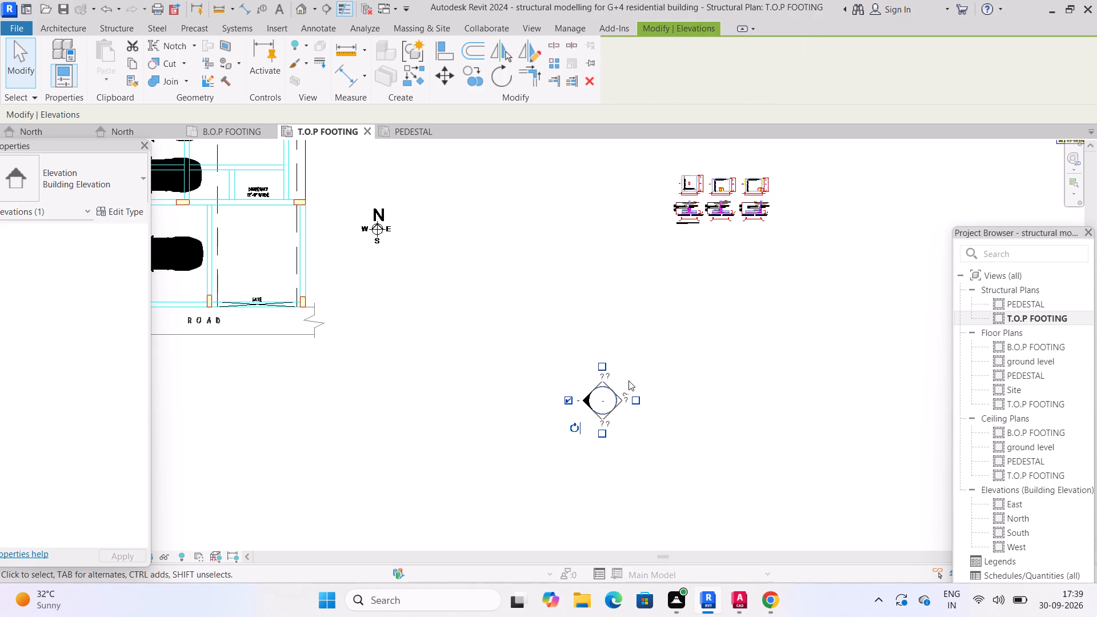
key("Right")
key("Right")
key("Right")
key("Right")
key("Right")
key("Right")
key("Right")
key("Right")
key("Right")
key("Right")
key("Right")
key("Right")
key("Right")
key("Right")
key("Right")
key("Right")
key("Right")
key("Right")
key("Right")
key("Right")
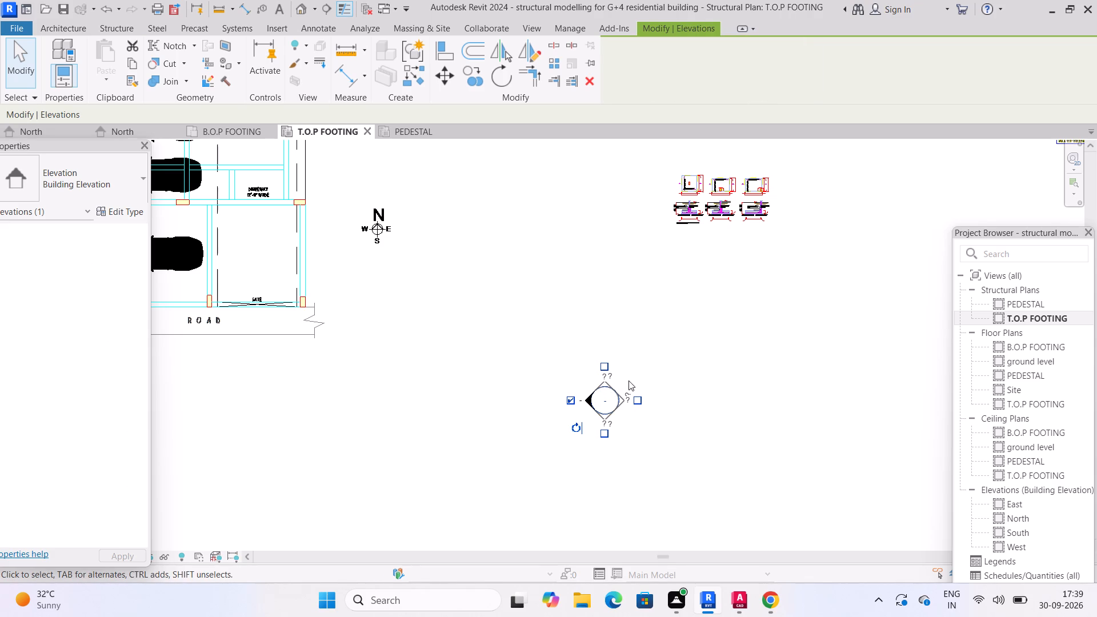
scroll(627, 380, "down", 8)
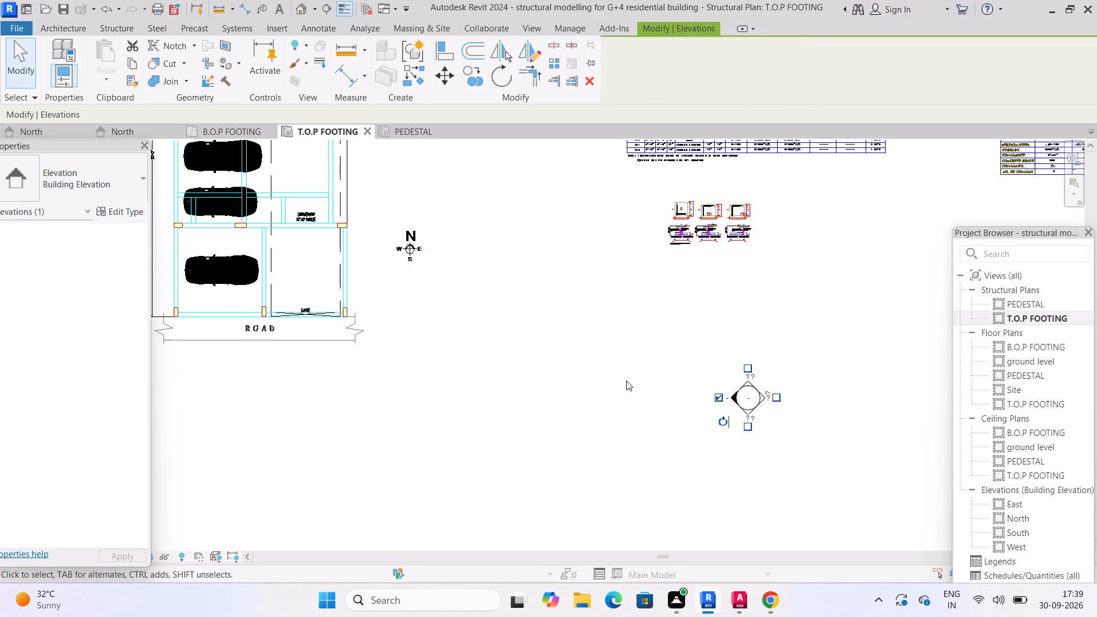
scroll(626, 380, "down", 6)
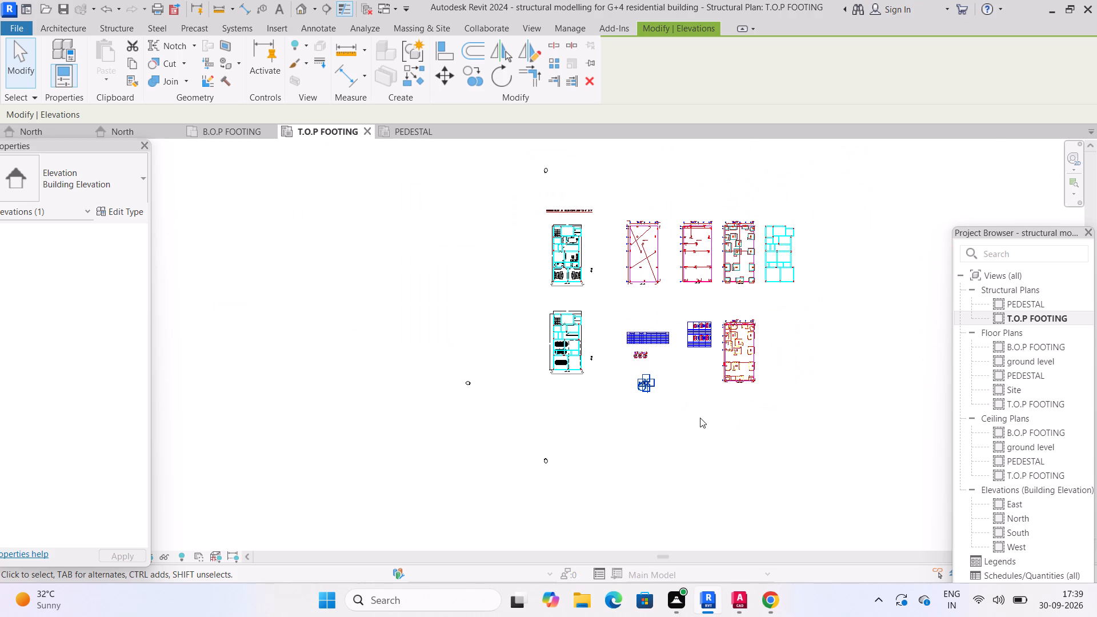
key("Right")
key("Right")
key("Right")
key("Right")
key("Right")
key("Right")
key("Right")
key("Right")
key("Right")
key("Right")
key("Right")
key("Right")
key("Right")
key("Right")
key("Right")
key("Right")
key("Right")
key("Right")
key("Right")
key("Right")
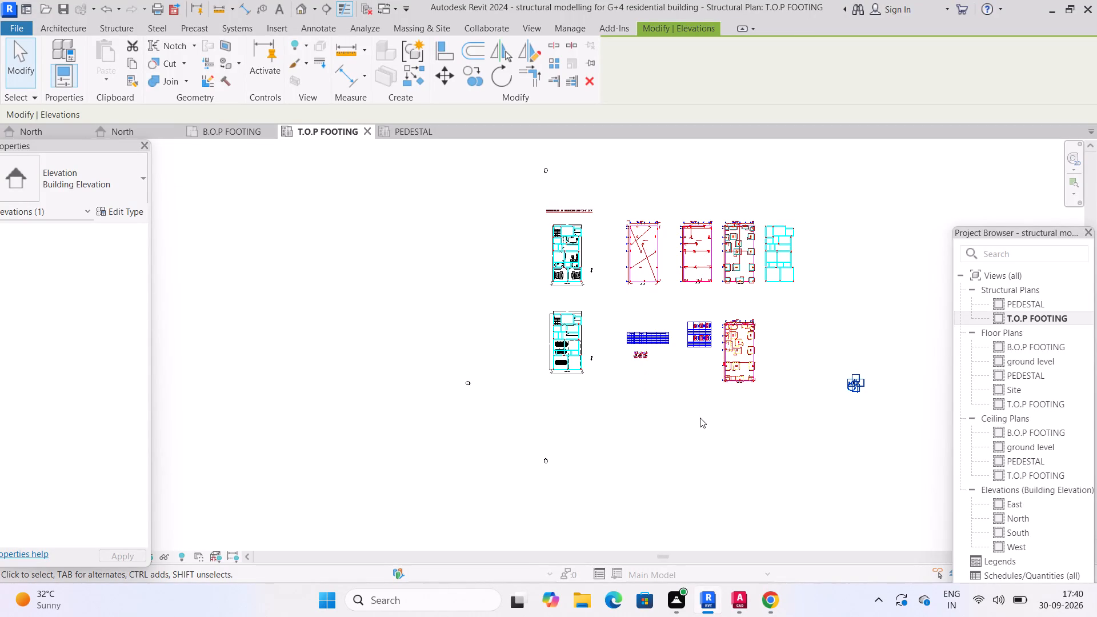
Nudge the East elevation marker slightly north, keeping it east of the linked drawing beside the lower row of plans.
key("Up")
key("Up")
key("Up")
key("Up")
key("Up")
key("Up")
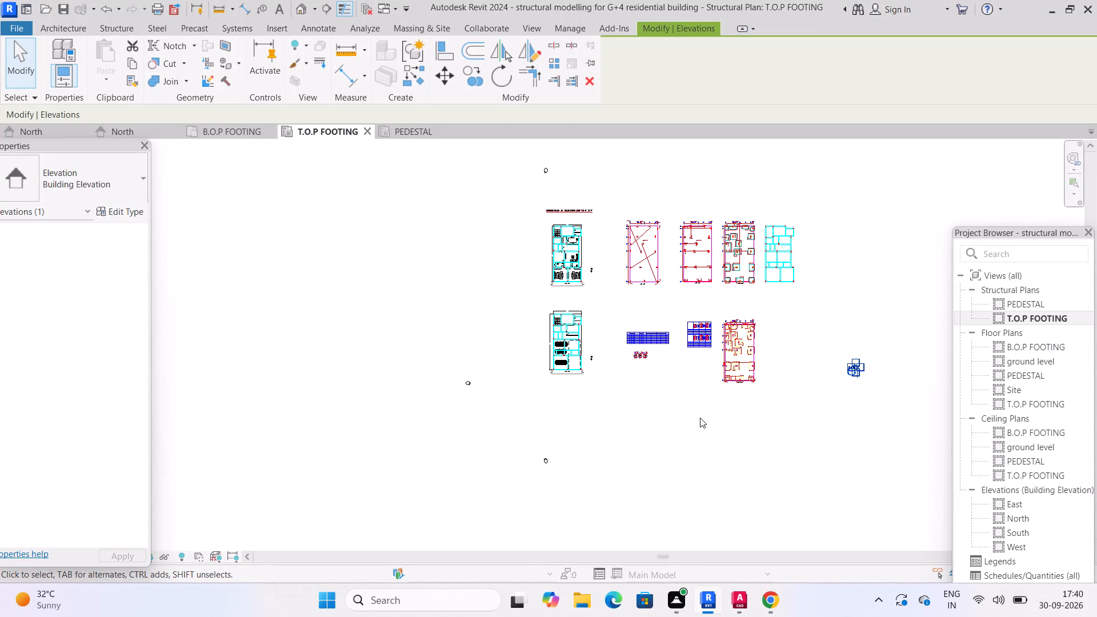